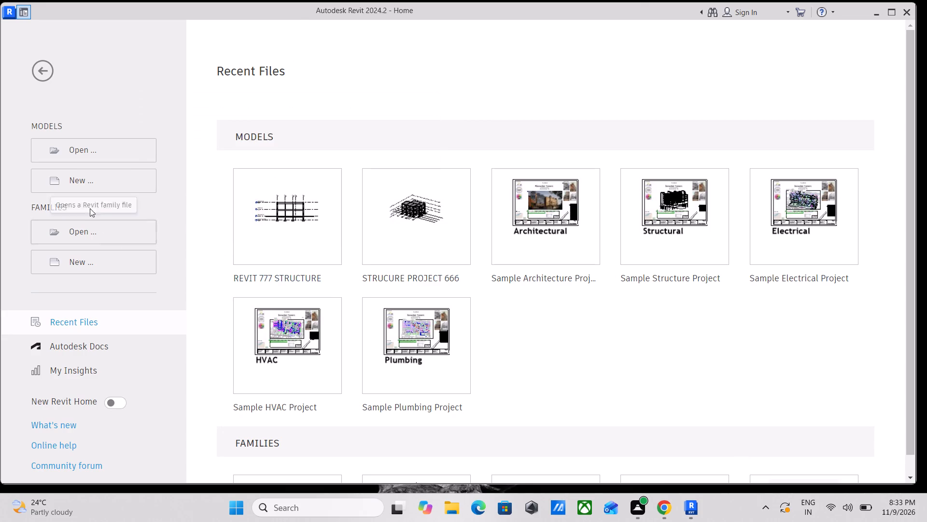
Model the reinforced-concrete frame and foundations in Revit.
Create a new project based on the "default" template file.
click(87, 178)
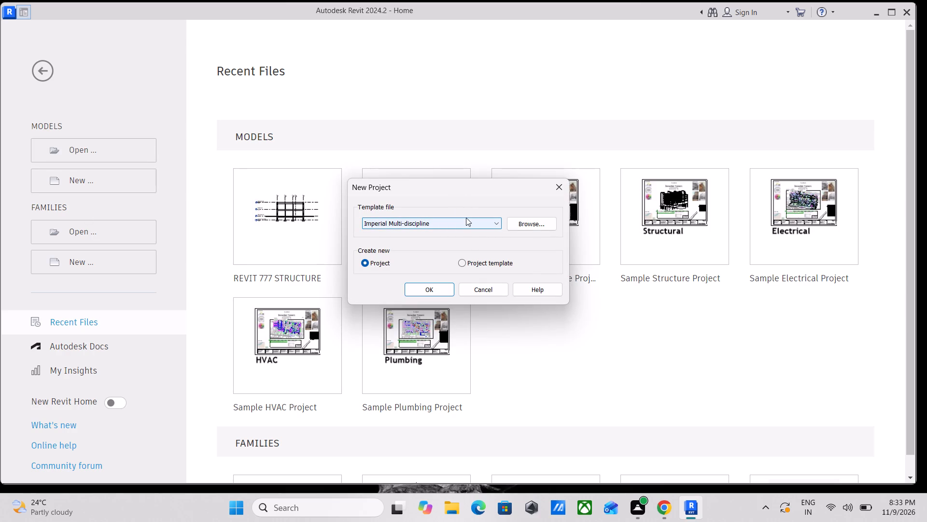
click(441, 226)
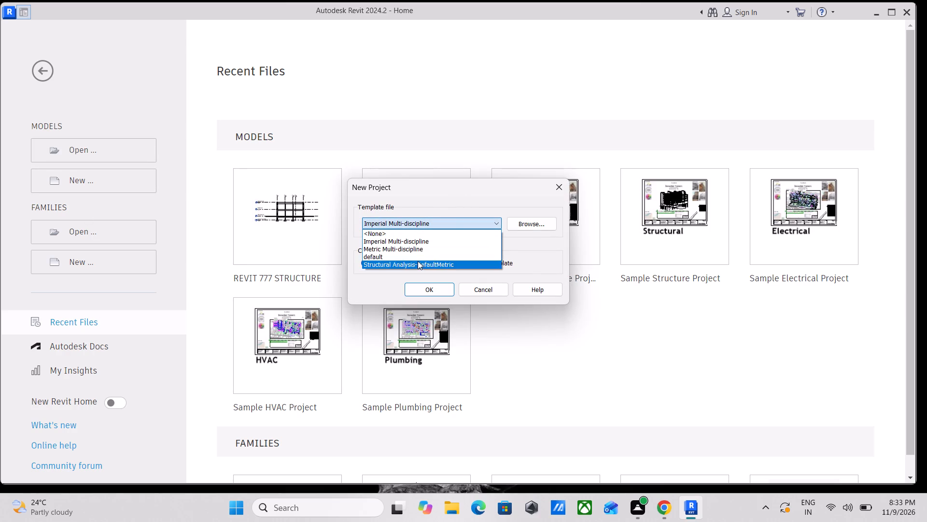
click(411, 254)
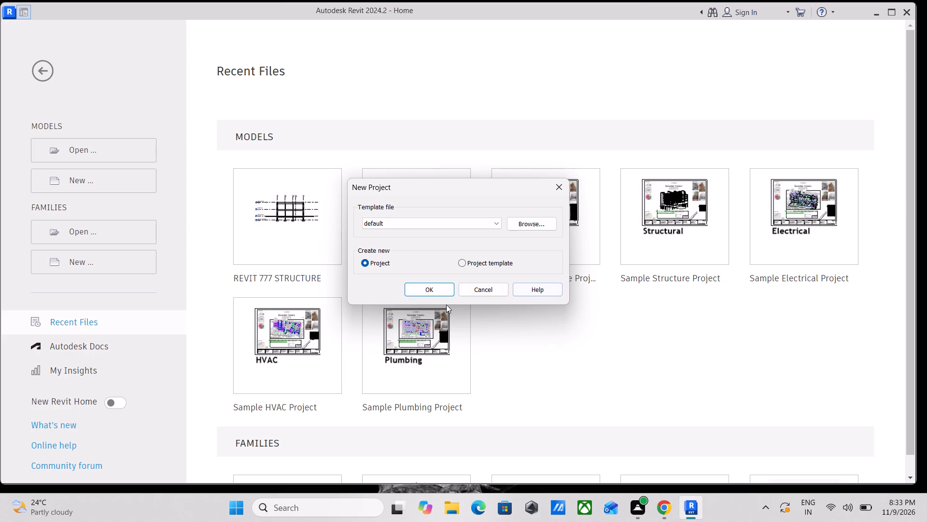
click(421, 288)
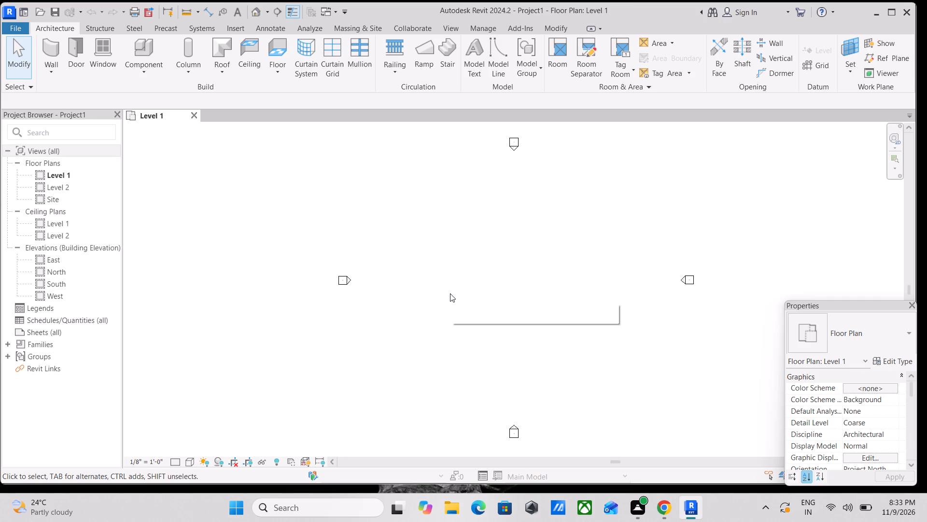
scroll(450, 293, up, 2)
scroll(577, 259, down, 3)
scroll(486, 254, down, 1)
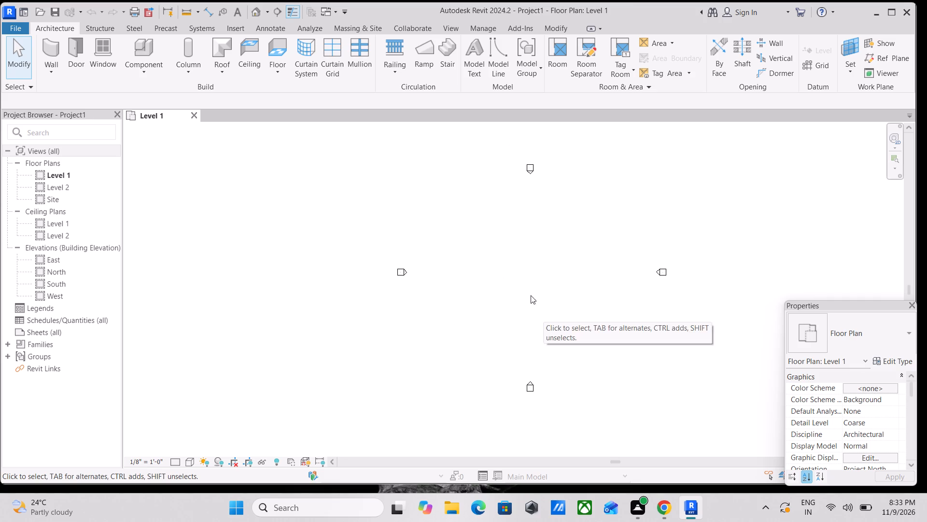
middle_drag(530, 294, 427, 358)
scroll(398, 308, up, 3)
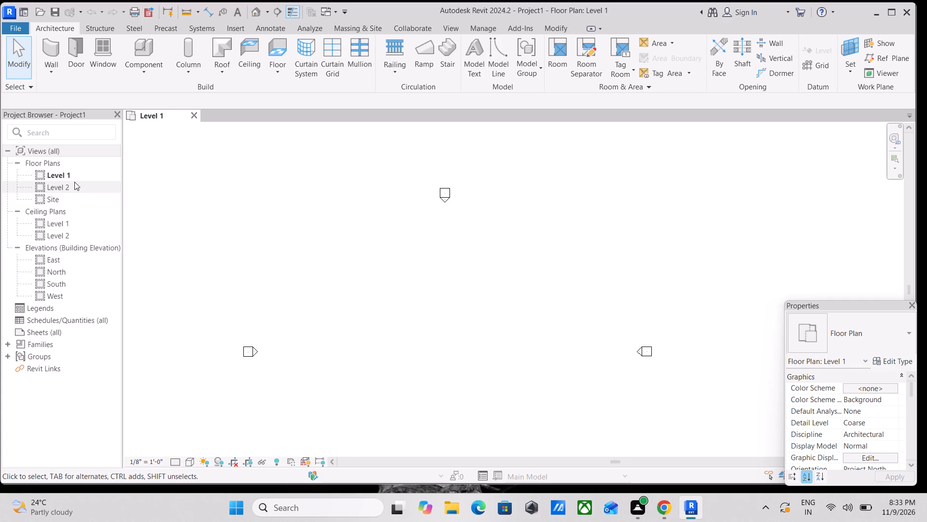
Collapse the Floor Plans group in the project's view tree.
click(15, 164)
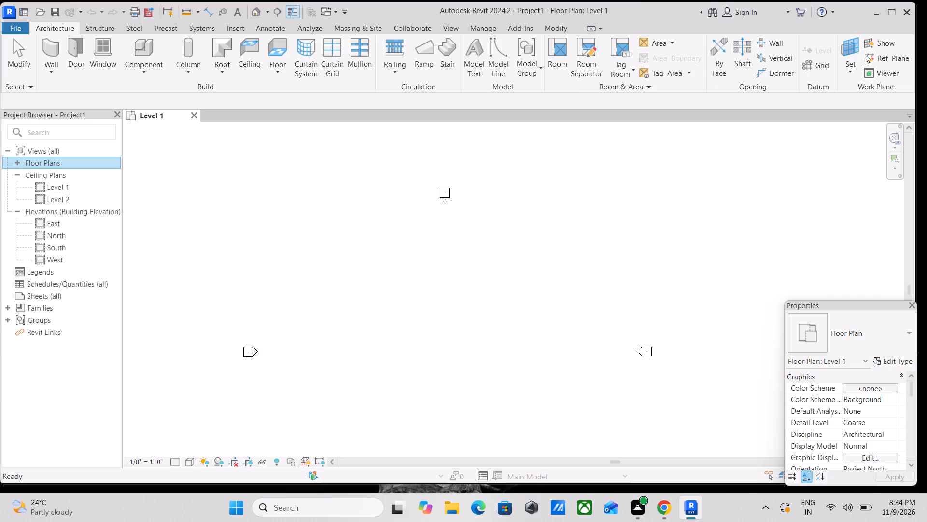
Close Revit with the new project open.
click(888, 32)
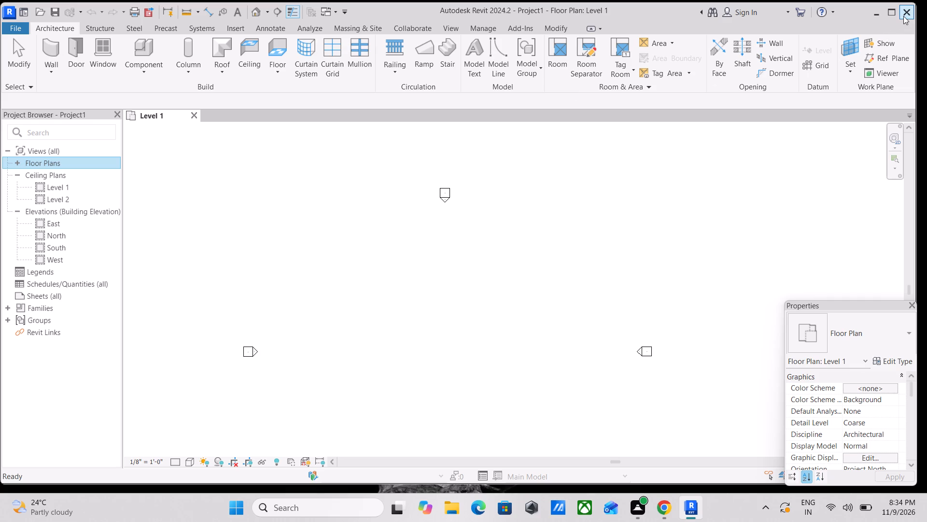
click(904, 14)
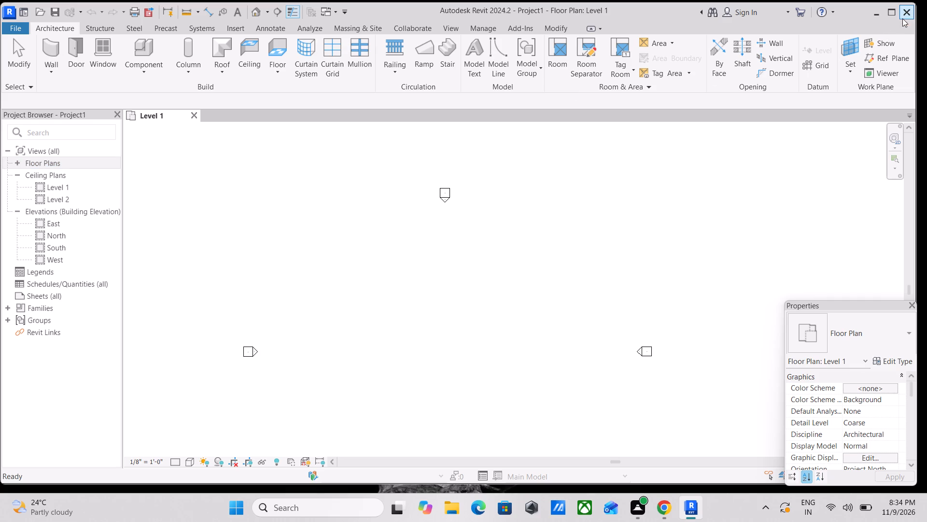
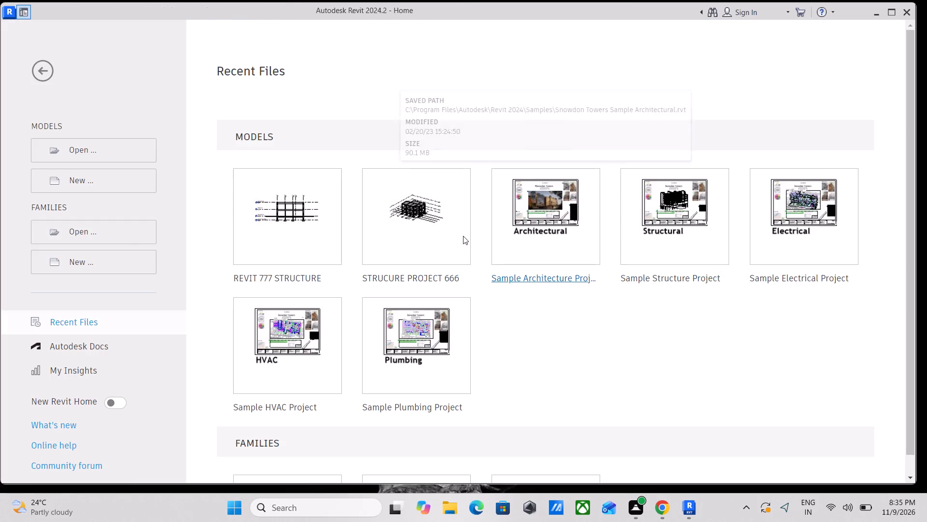
Create a new project based on the "Structural Analysis-DefaultMetric" template file.
click(82, 179)
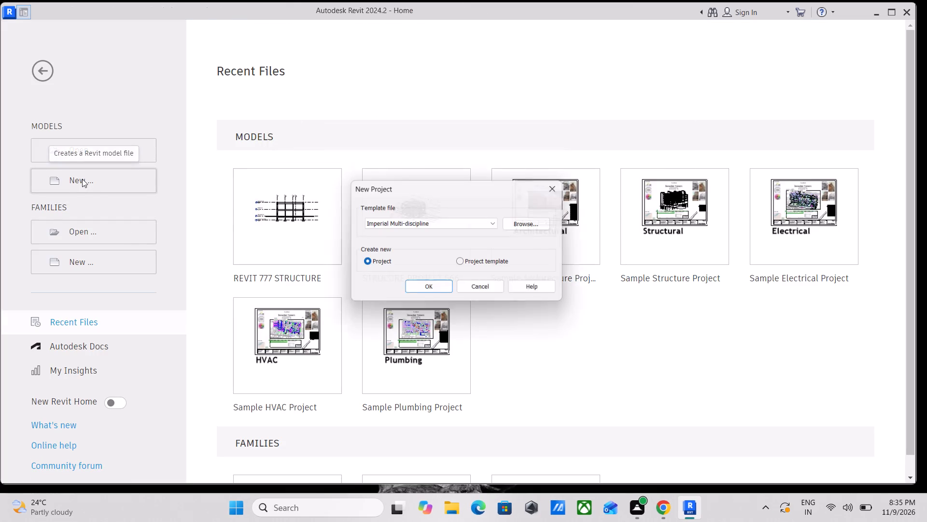
click(492, 222)
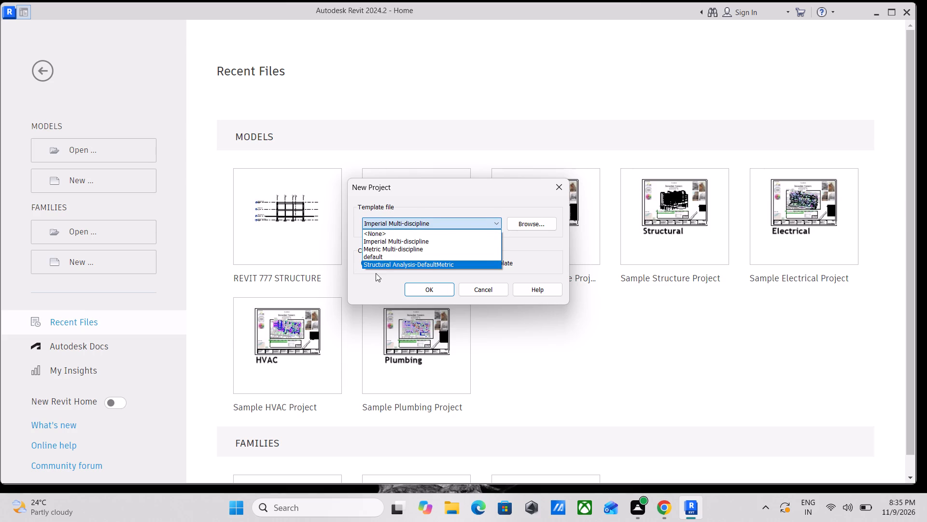
click(376, 265)
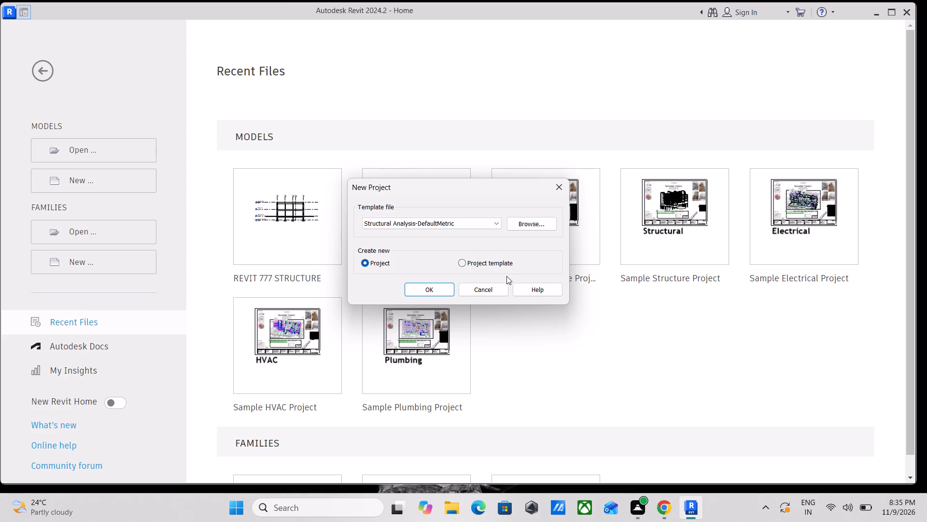
click(427, 288)
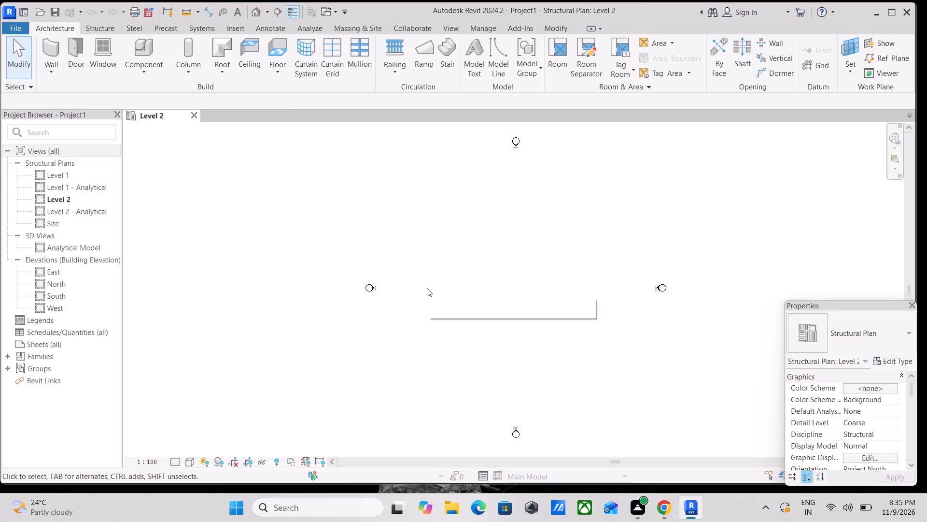
Open the Level 1 structural plan.
scroll(491, 321, up, 3)
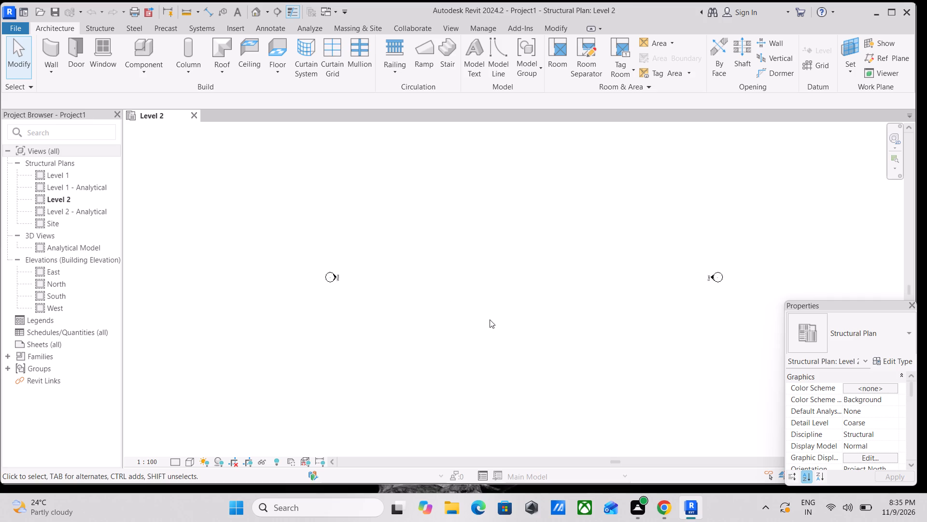
middle_drag(551, 290, 487, 296)
click(51, 180)
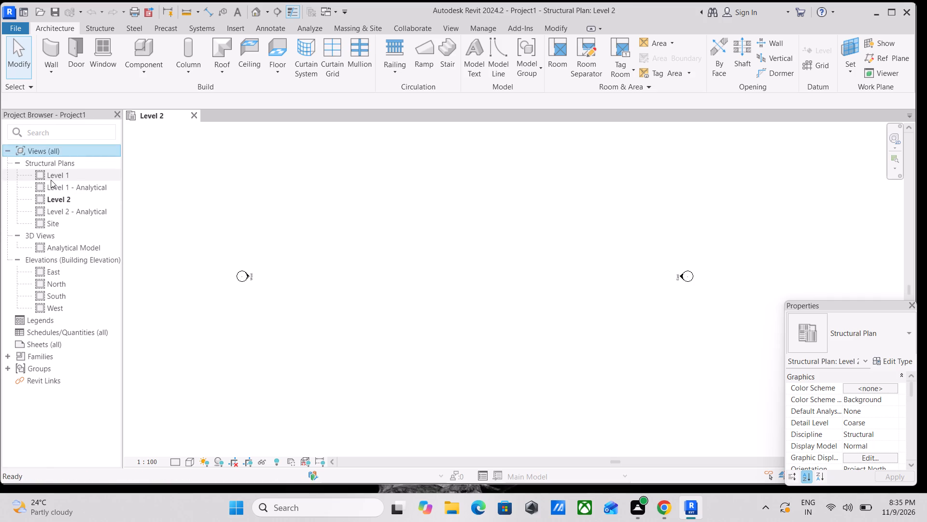
triple_click(51, 180)
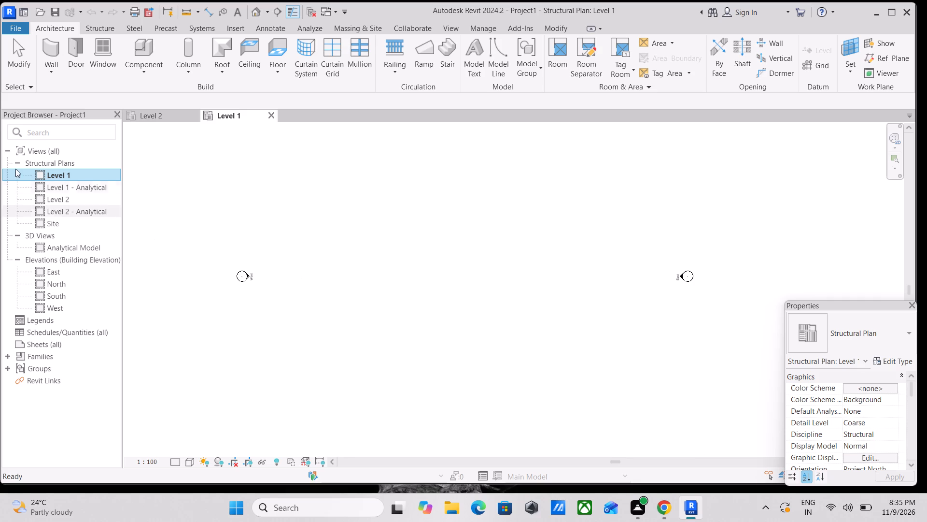
double_click(49, 179)
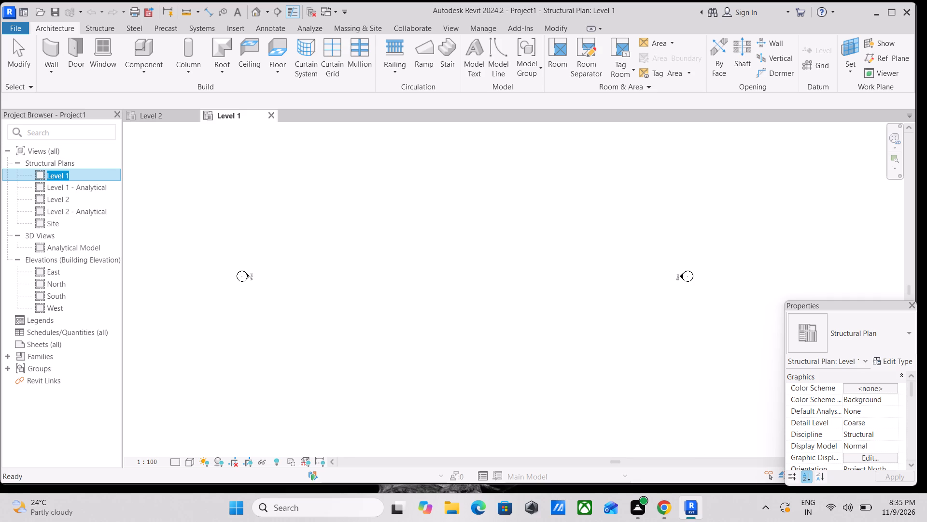
click(86, 178)
double_click(40, 176)
Examine the elevation markers in the Level 1 structural plan and compare it with the Level 2 plan.
scroll(455, 319, down, 6)
middle_drag(477, 306, 537, 353)
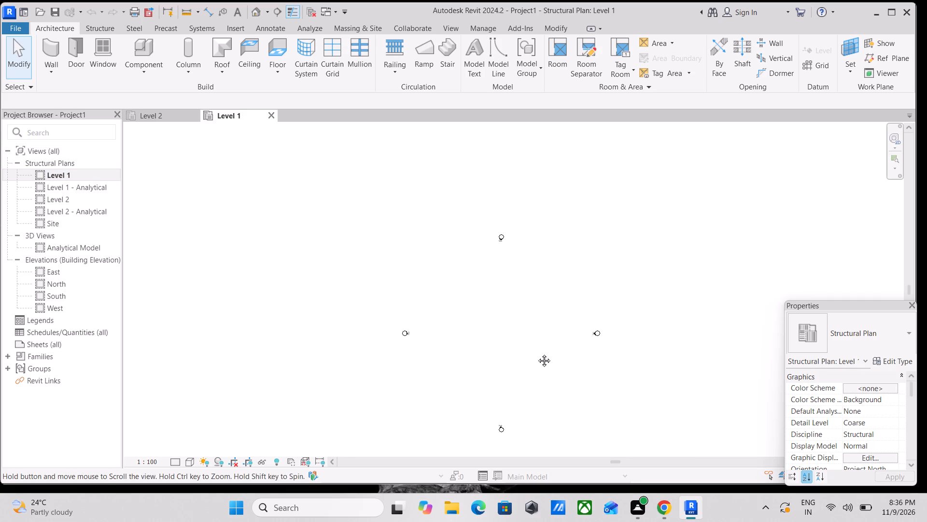
middle_drag(537, 353, 538, 353)
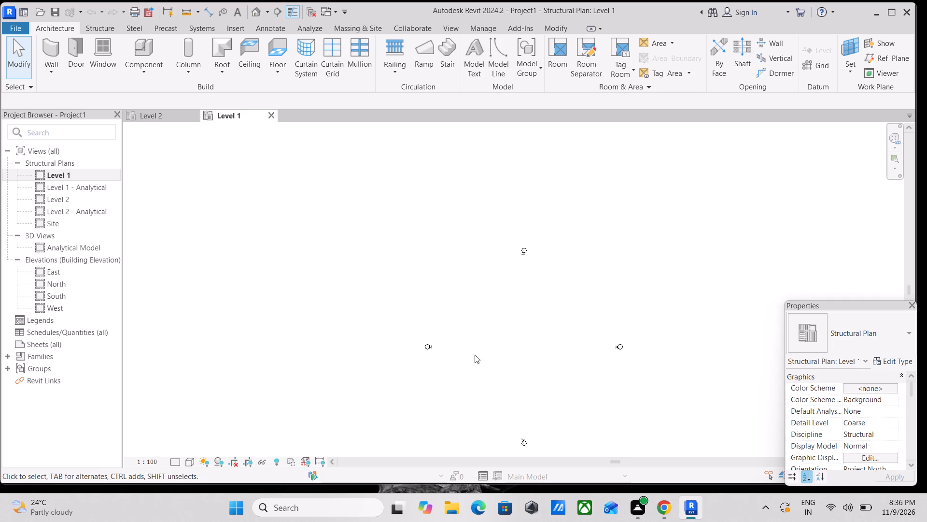
scroll(441, 336, up, 3)
scroll(519, 337, up, 3)
middle_drag(522, 332, 466, 305)
scroll(464, 304, up, 1)
triple_click(40, 175)
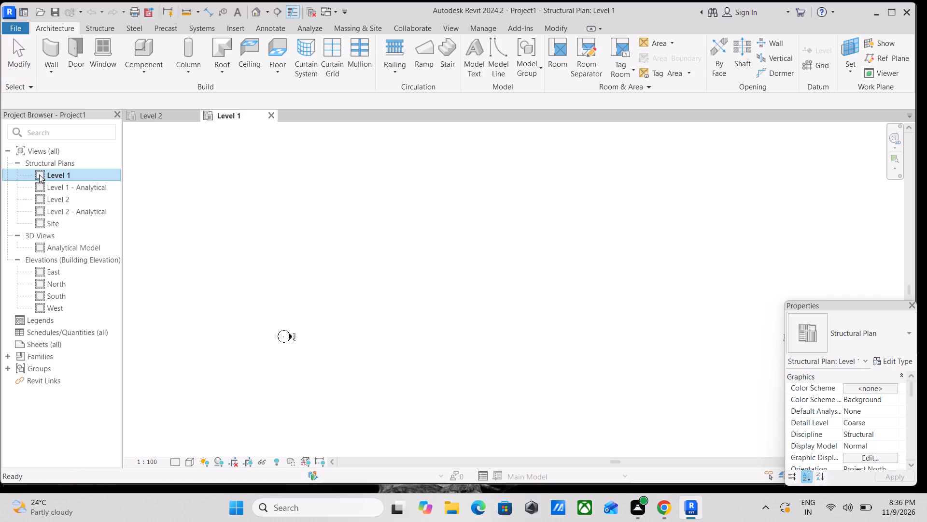
click(42, 181)
double_click(39, 178)
scroll(435, 264, down, 9)
middle_drag(520, 248, 464, 239)
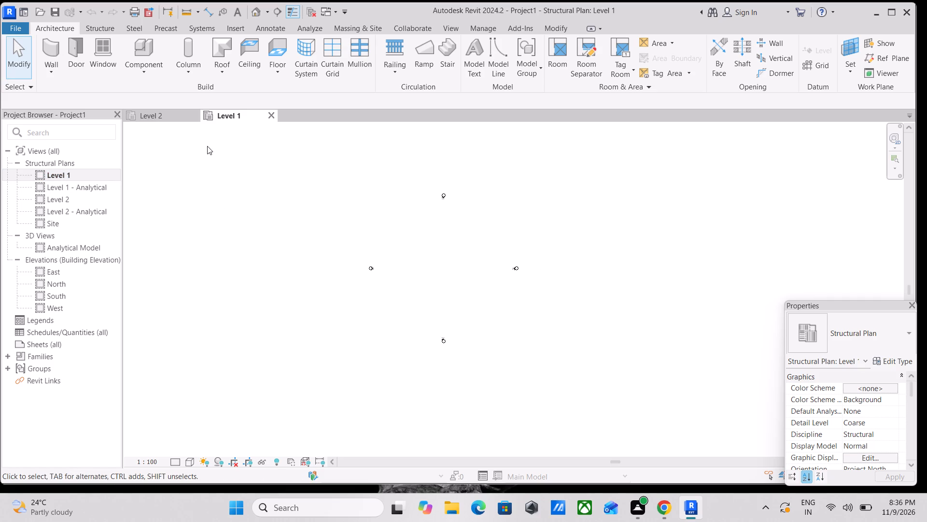
click(136, 116)
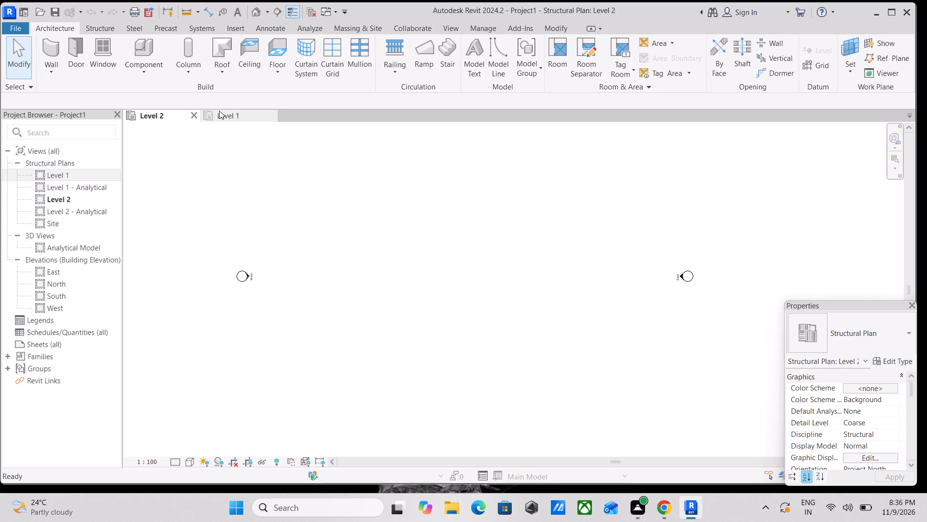
click(219, 118)
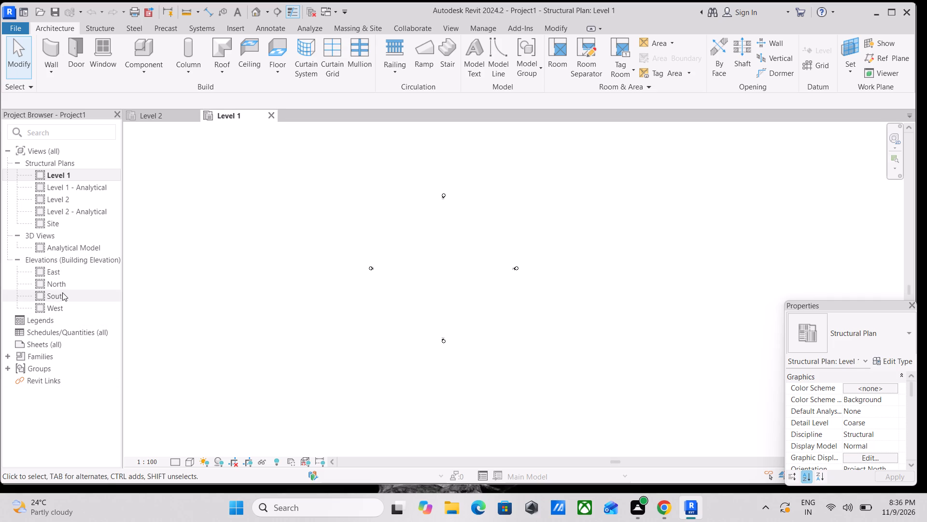
Open the North building elevation.
double_click(60, 280)
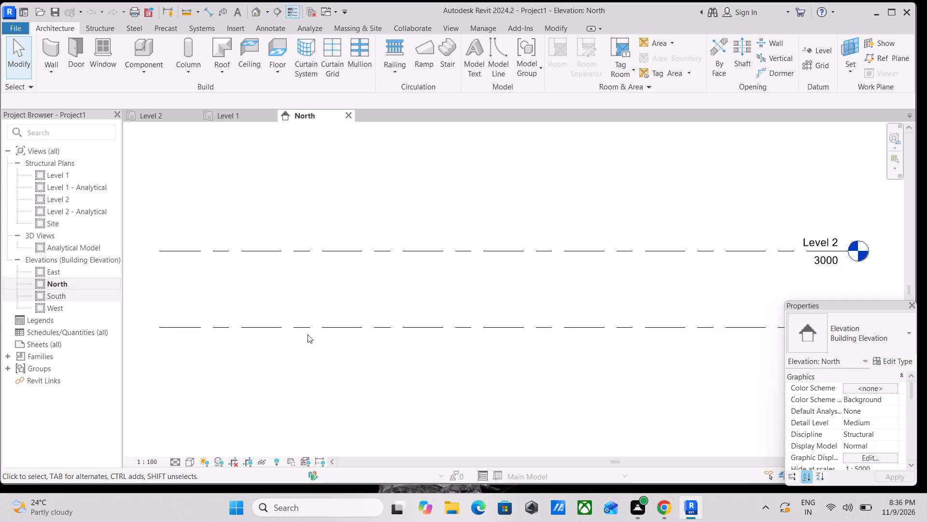
scroll(511, 308, down, 2)
middle_drag(500, 304, 433, 299)
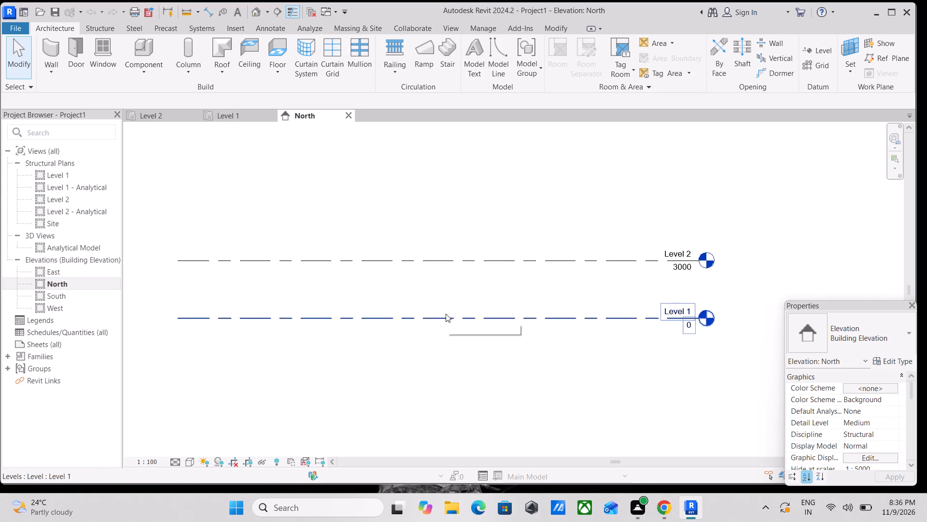
Add a level 6' below Level 1 in the North elevation by picking the Level 1 line with an offset.
text(ll)
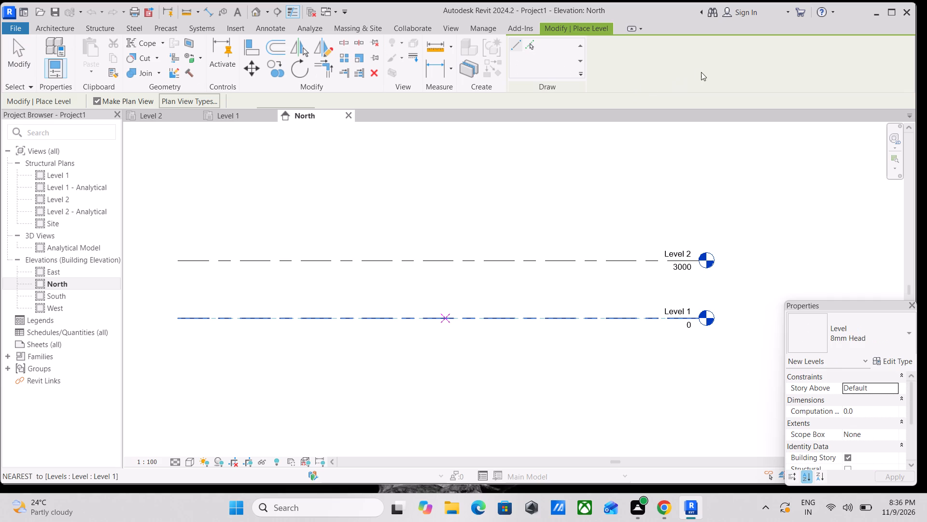
click(532, 51)
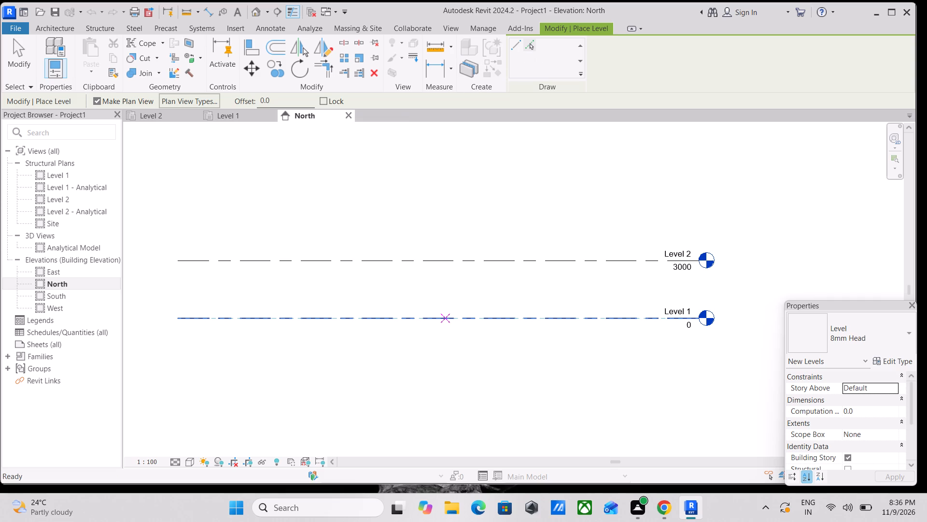
drag(275, 99, 232, 106)
text(6')
key(Return)
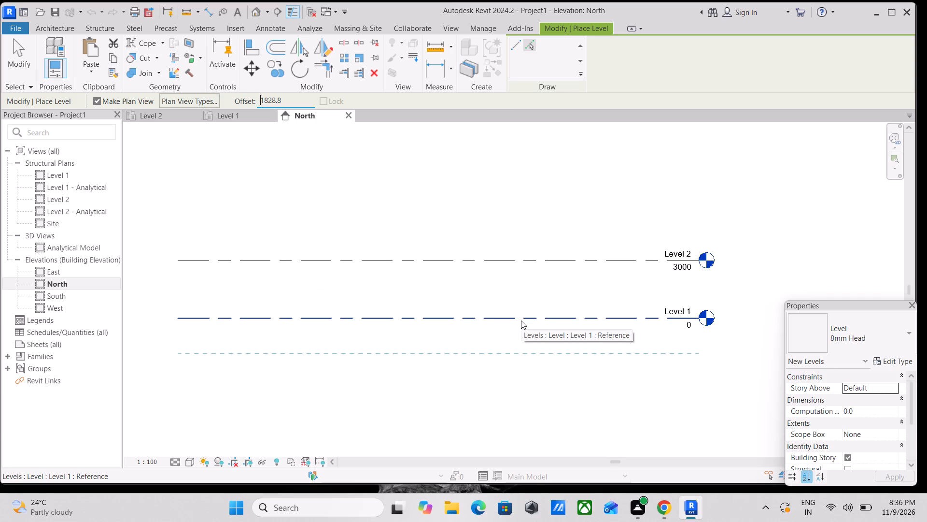
scroll(521, 321, up, 2)
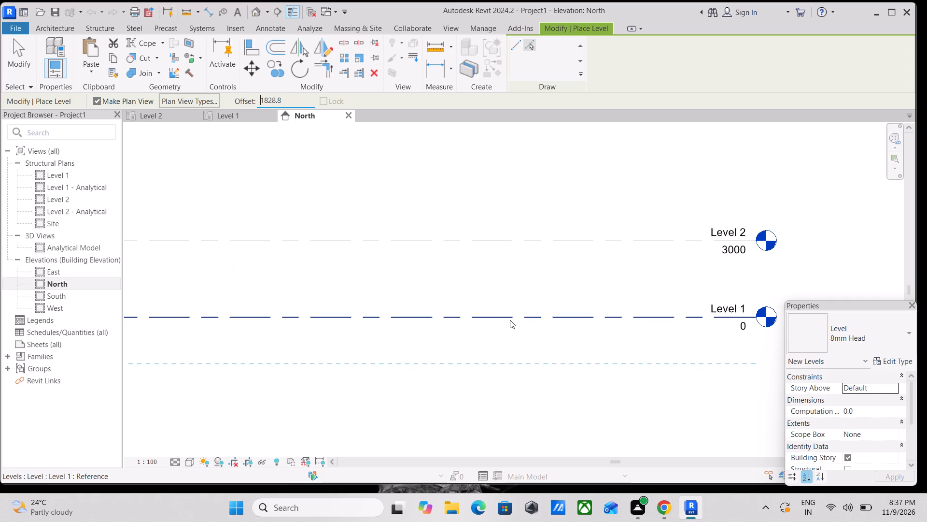
click(510, 320)
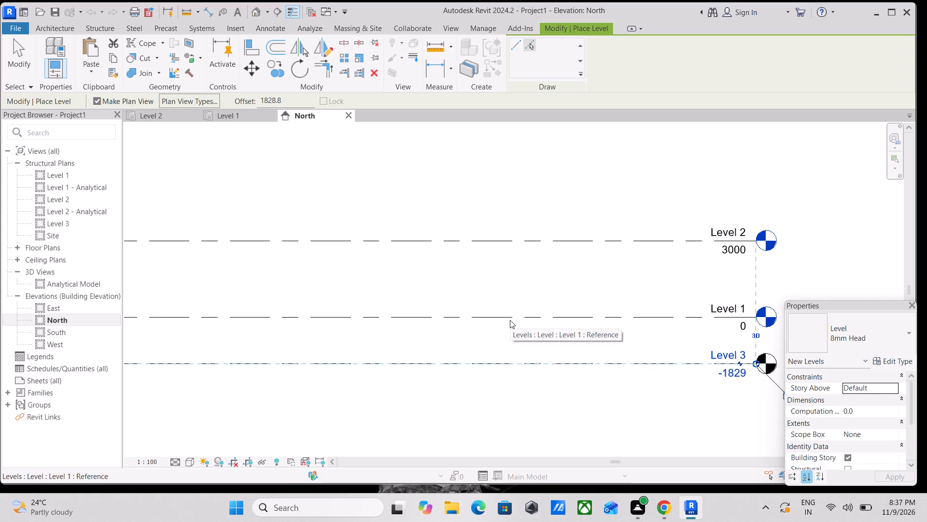
key(Escape)
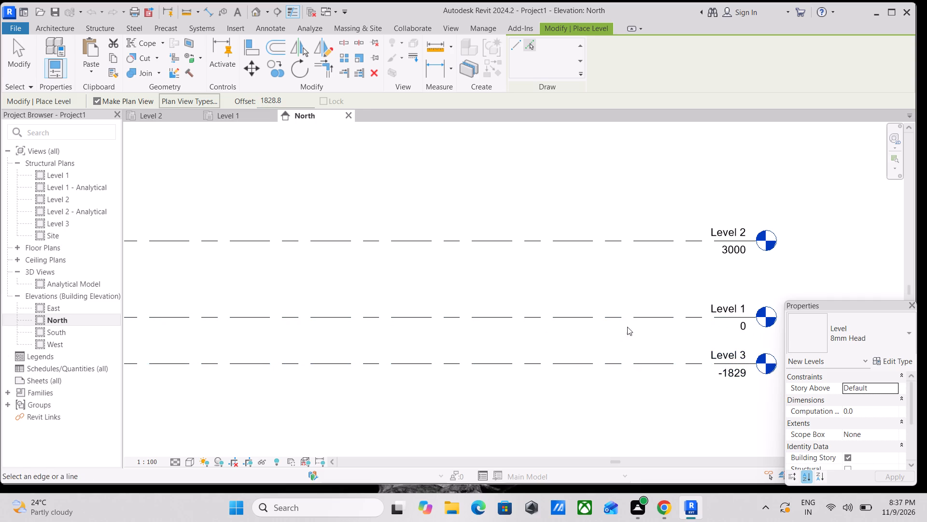
key(Escape)
Rename the lowest level, Level 3, as TOP OF FOOTING in the North elevation, renaming its corresponding views too.
scroll(641, 327, down, 1)
middle_drag(663, 319, 575, 289)
key(Escape)
scroll(644, 340, up, 3)
key(Escape)
scroll(644, 340, up, 4)
key(Escape)
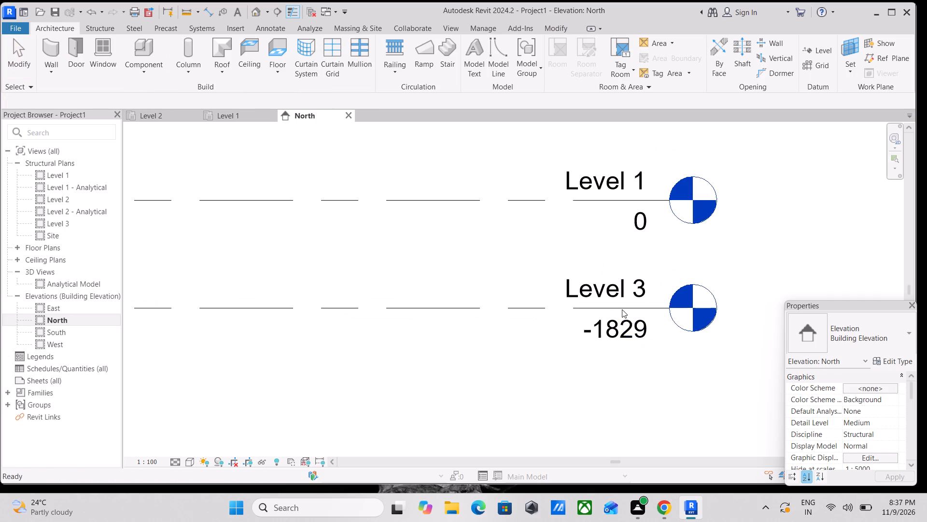
scroll(621, 304, up, 3)
key(Escape)
middle_drag(621, 296, 658, 347)
scroll(658, 347, up, 1)
key(Escape)
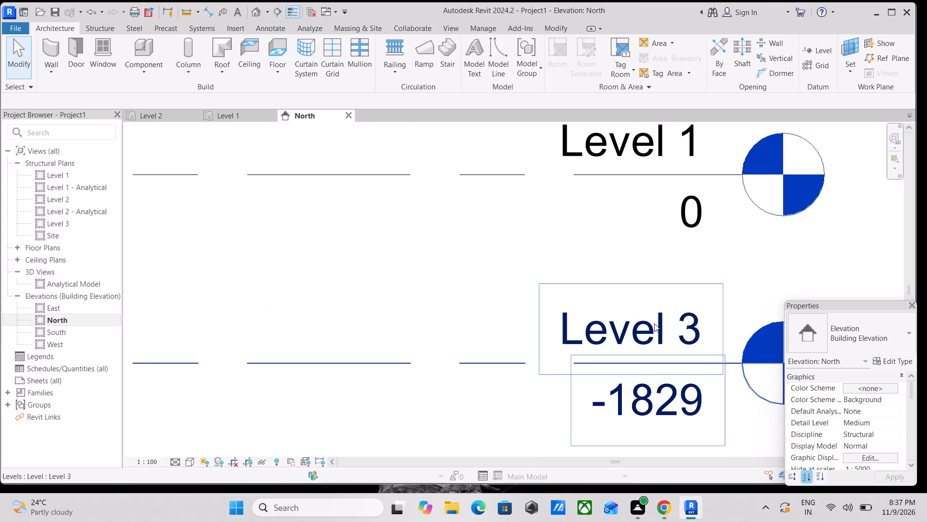
key(Escape)
double_click(656, 326)
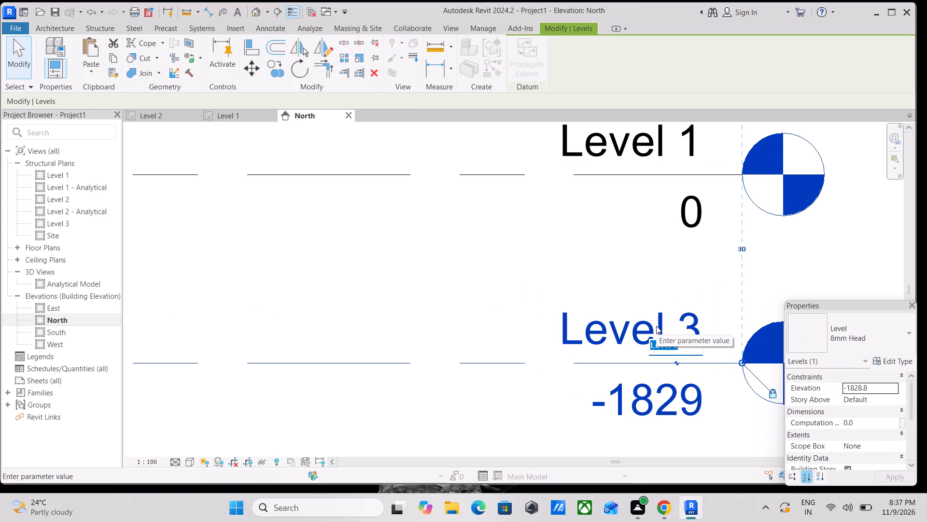
text(top)
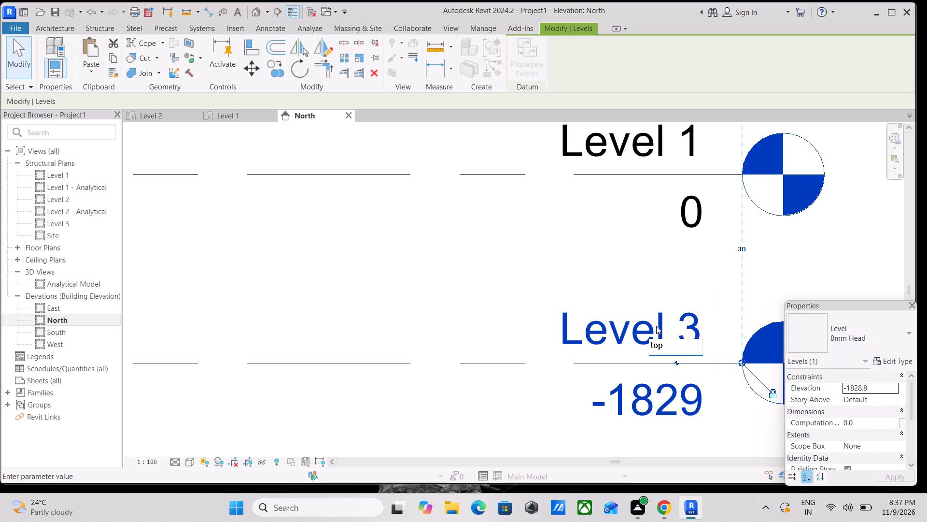
key(BackSpace)
key(BackSpace)
key(BackSpace)
text(TOP)
key(space)
text(OF)
key(space)
key(b)
key(BackSpace)
text(FOO)
text(TI)
text(NG)
key(Return)
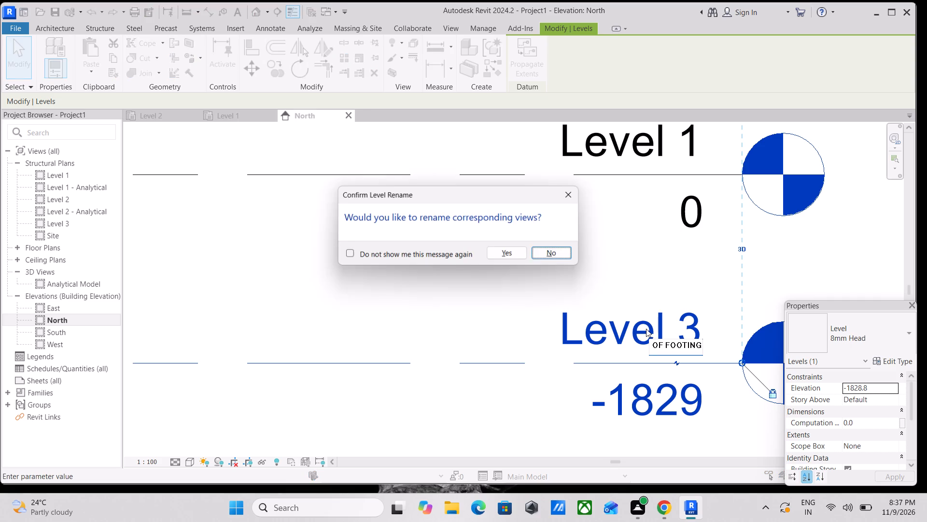
click(506, 253)
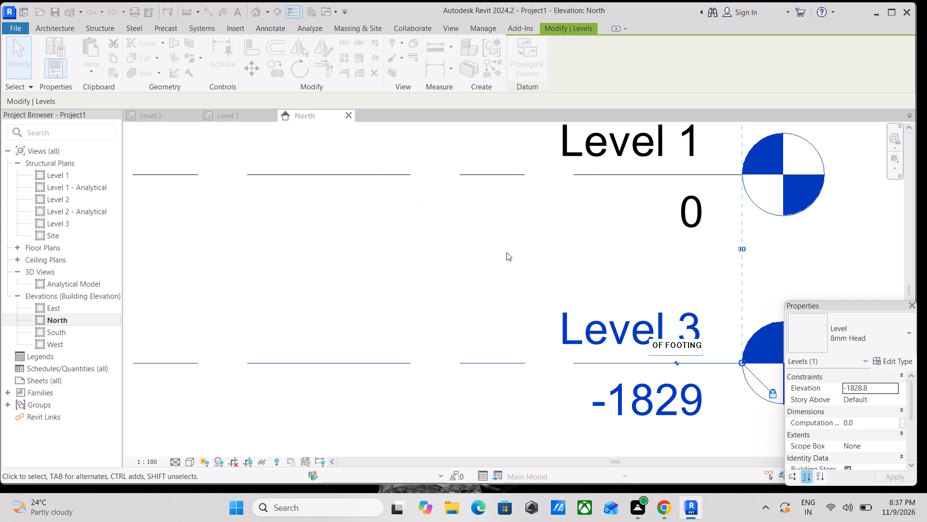
Rename Level 1 as GROUND FLR, renaming its corresponding views as well.
scroll(506, 254, down, 4)
middle_drag(413, 255, 505, 305)
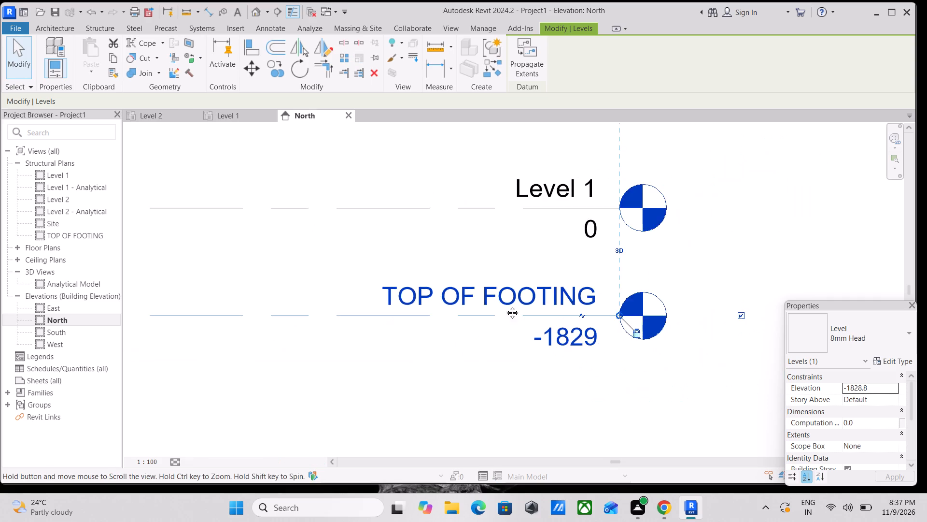
middle_drag(505, 305, 578, 338)
scroll(554, 310, down, 1)
middle_drag(552, 309, 581, 348)
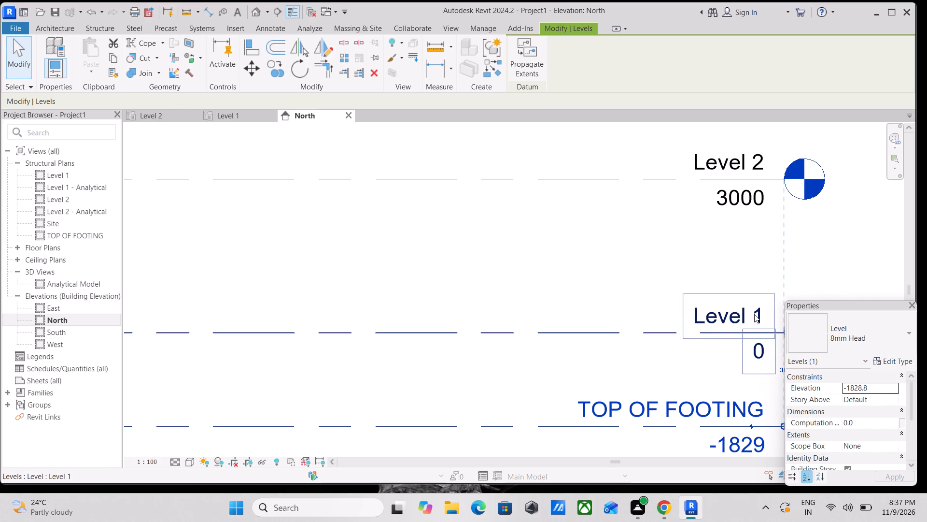
scroll(754, 314, up, 6)
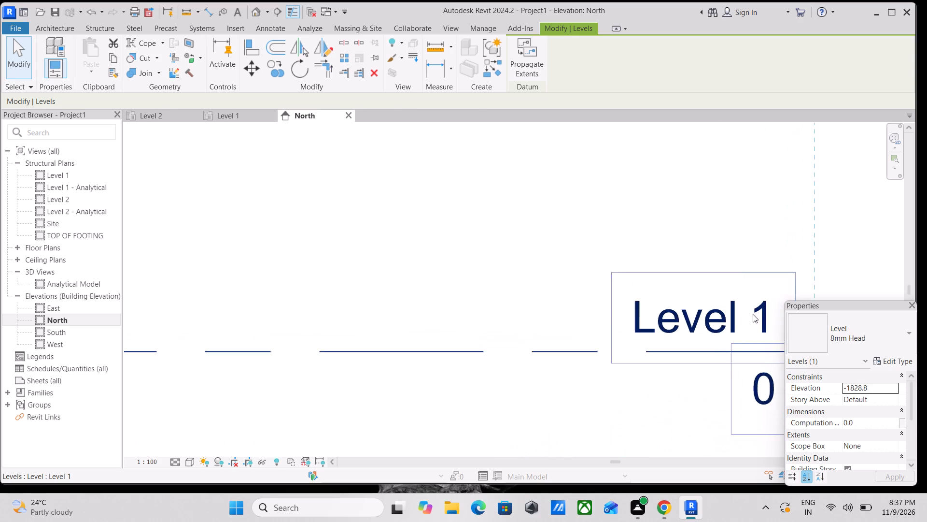
scroll(700, 319, down, 7)
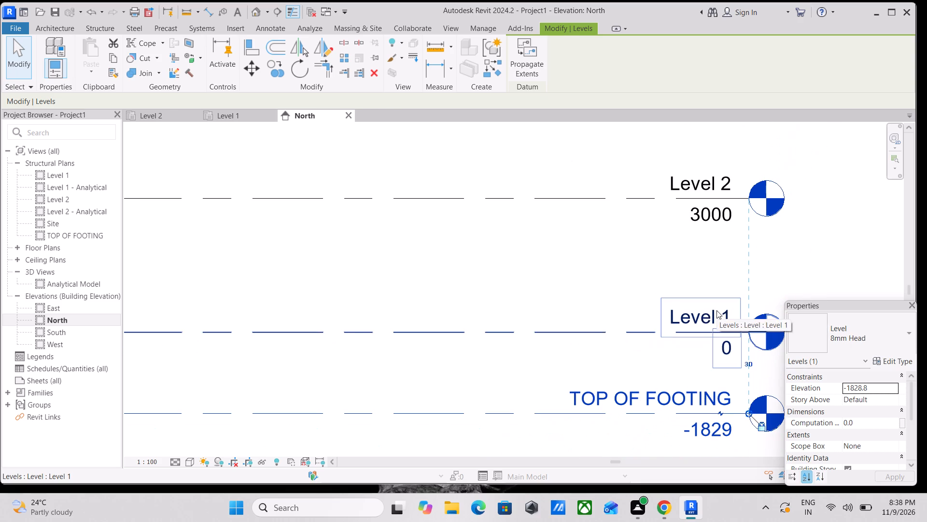
double_click(716, 310)
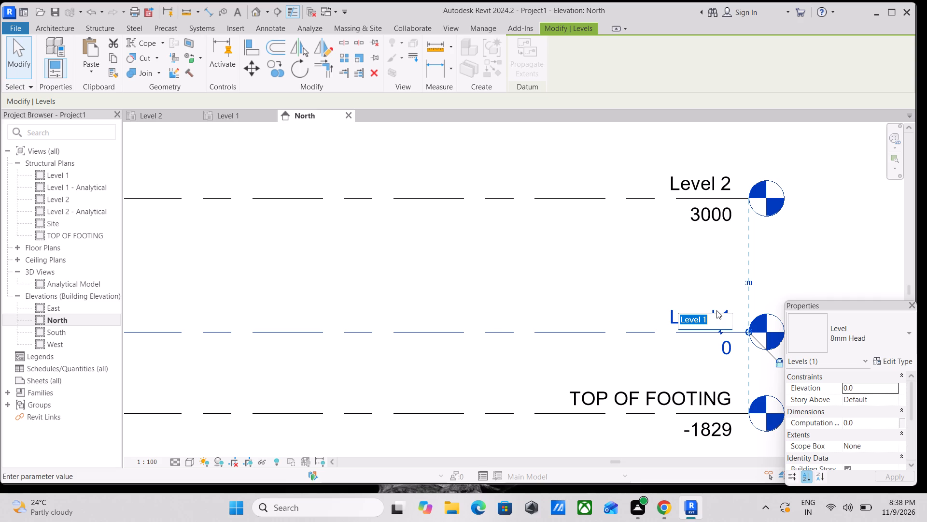
text(GRO)
text(UN)
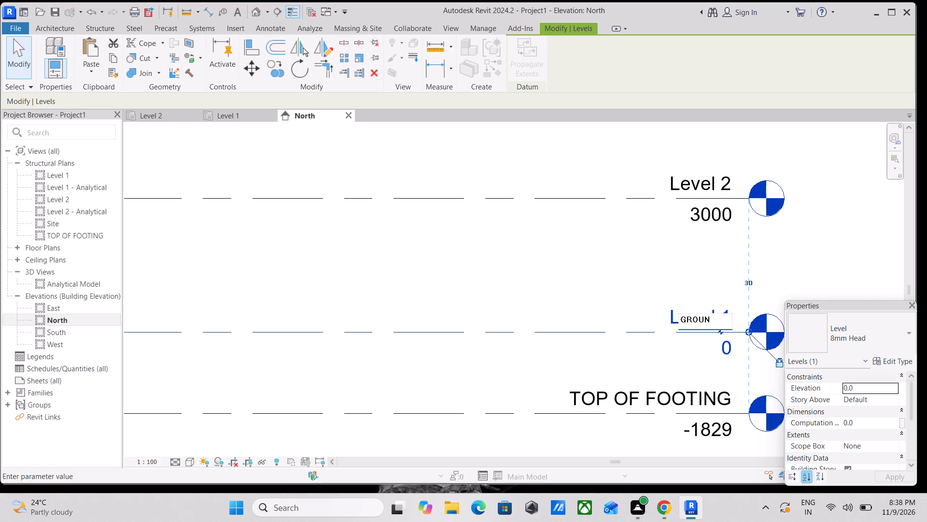
key(d)
key(space)
text(F)
key(l)
key(r)
key(Return)
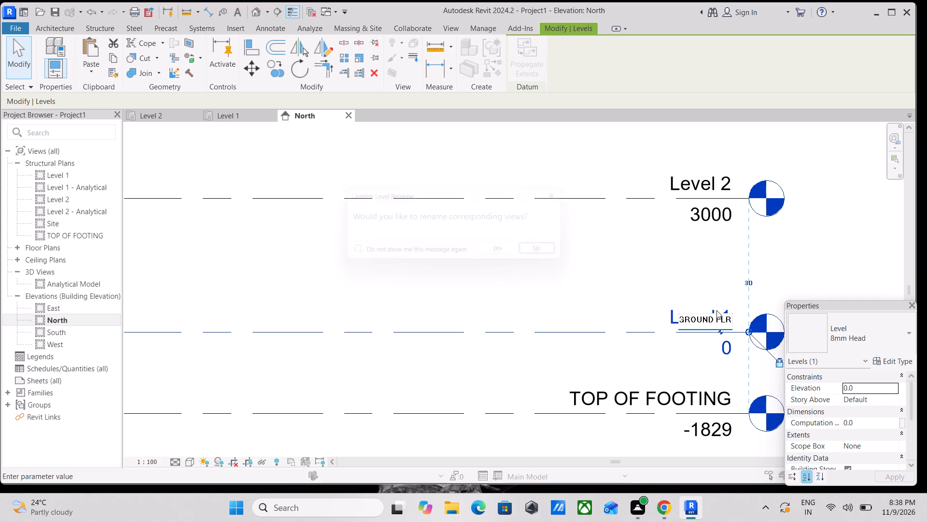
click(498, 255)
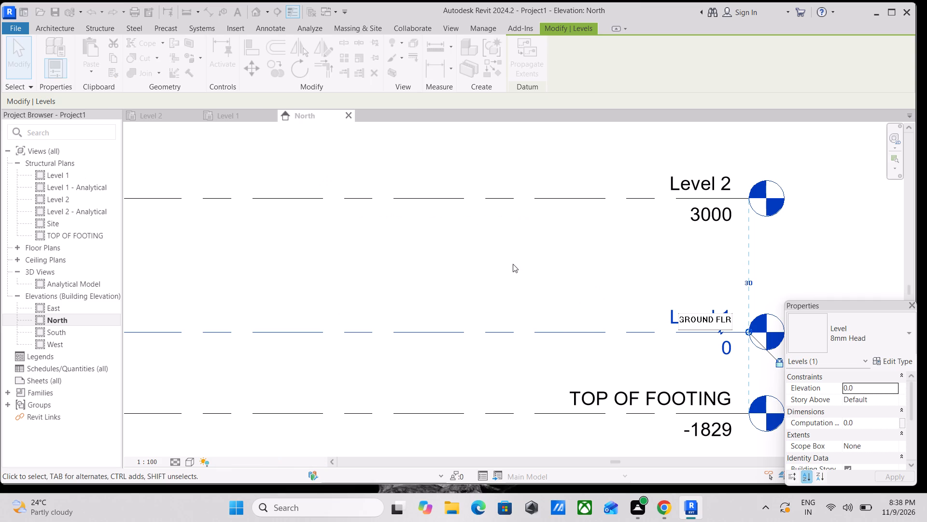
Rename Level 2 as FIRST FLR and apply the new name to its corresponding views.
scroll(614, 313, down, 3)
scroll(460, 293, down, 1)
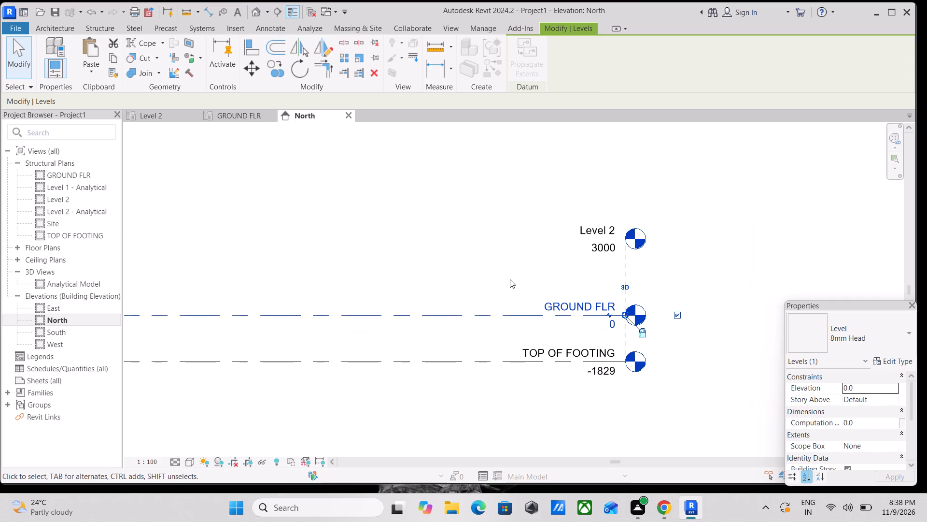
middle_drag(510, 279, 675, 390)
middle_drag(742, 333, 701, 326)
scroll(702, 326, up, 1)
key(Escape)
scroll(715, 329, up, 2)
middle_drag(695, 323, 640, 309)
scroll(641, 309, up, 1)
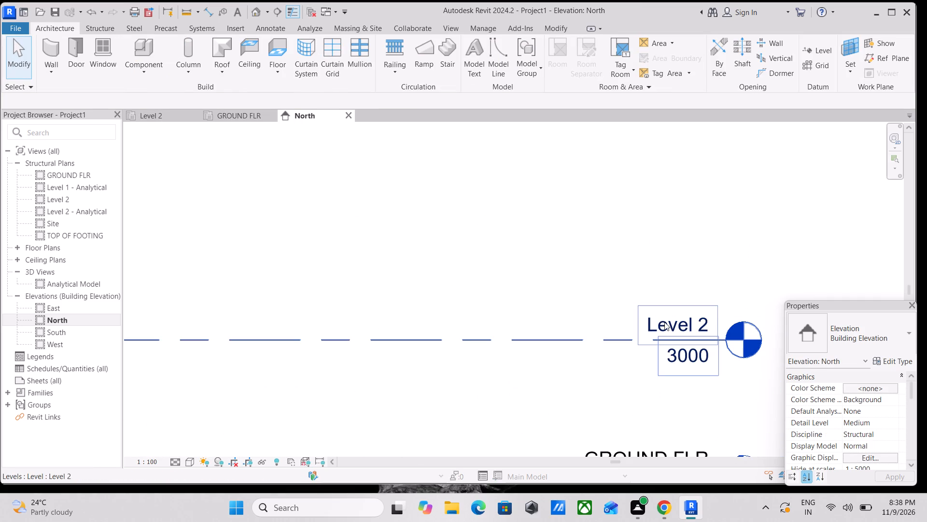
click(665, 322)
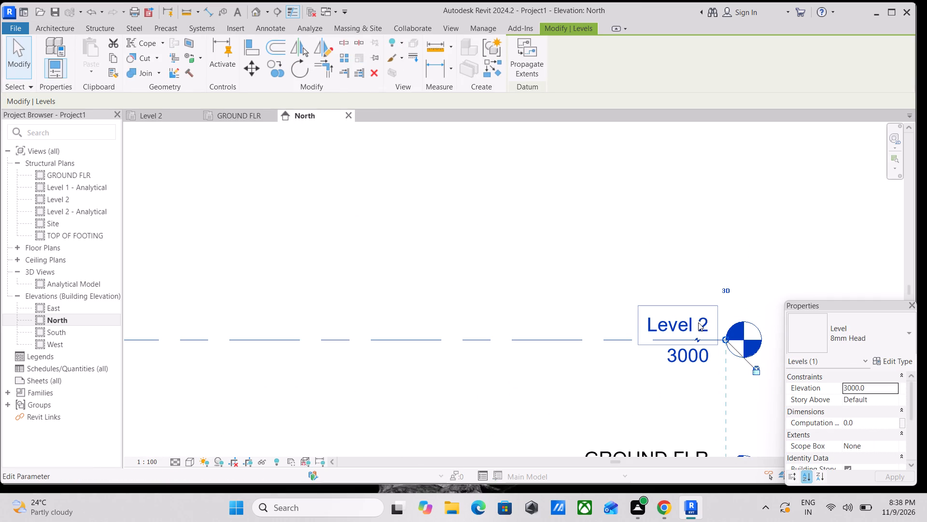
double_click(699, 322)
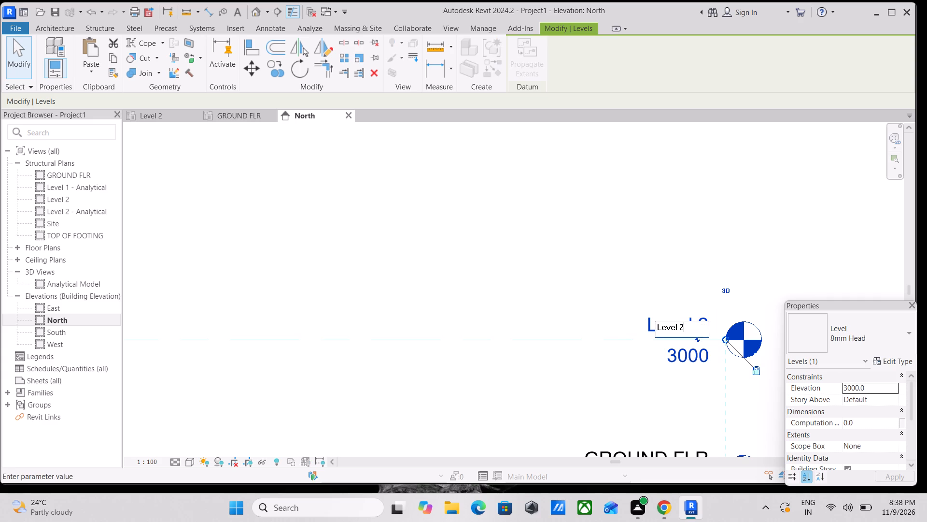
drag(694, 329, 643, 333)
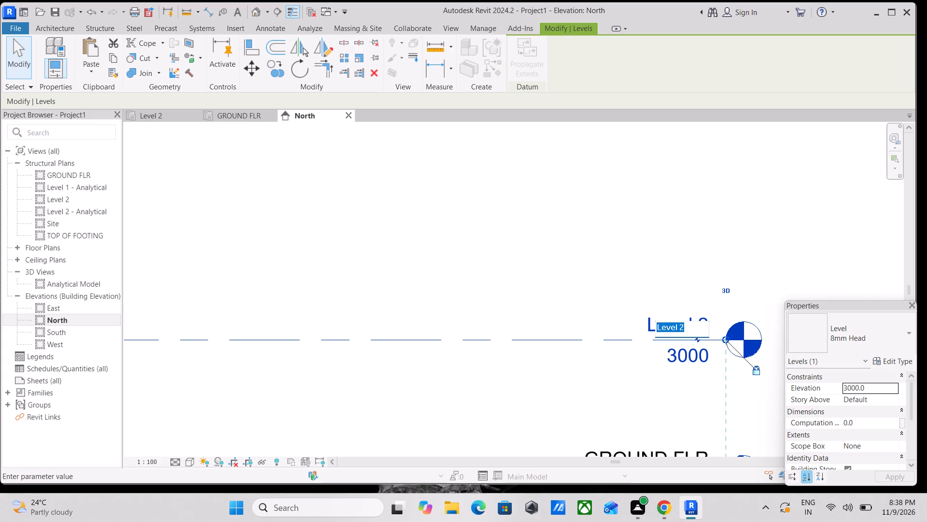
drag(643, 333, 611, 333)
text(FI)
text(RST)
key(space)
text(F)
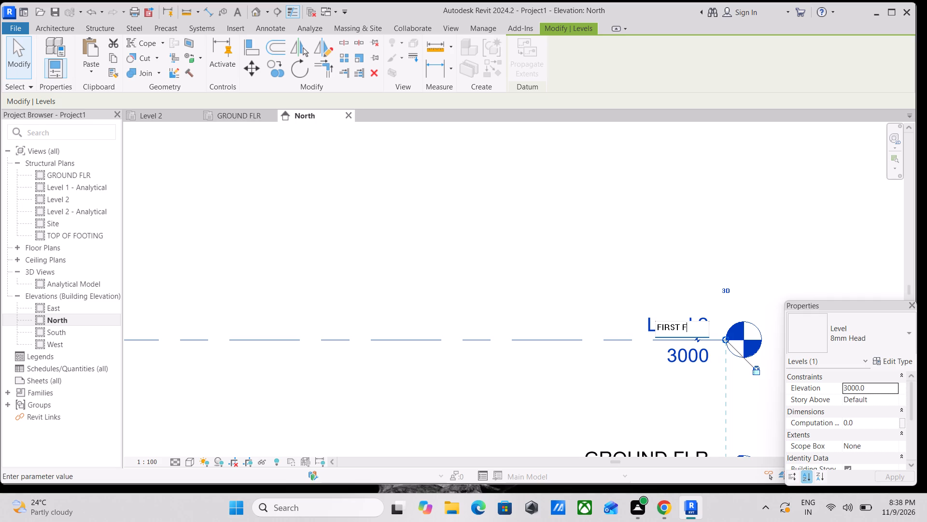
text(LR)
key(Return)
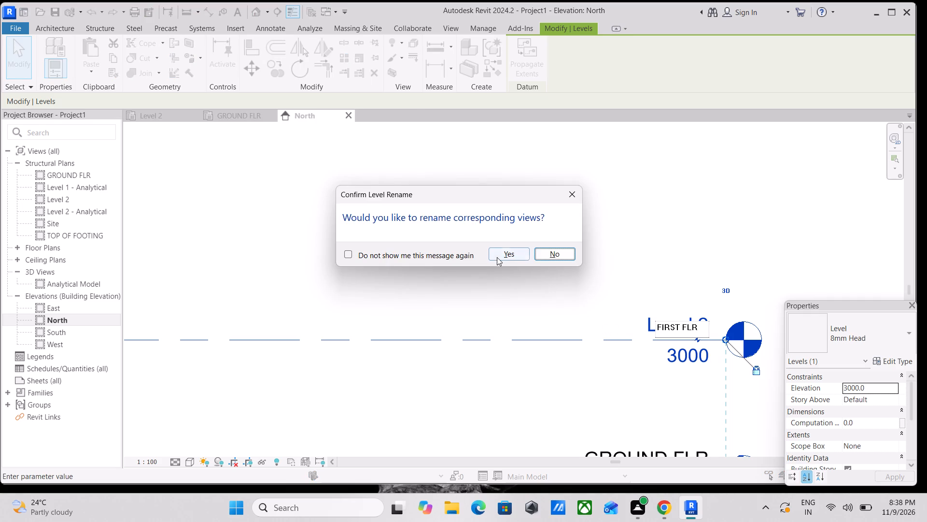
click(500, 255)
scroll(589, 369, down, 3)
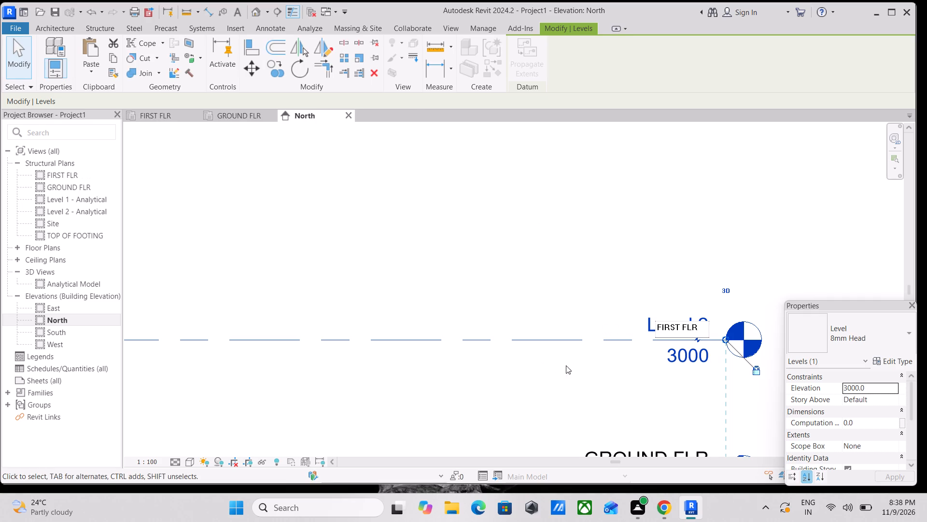
scroll(443, 373, down, 3)
middle_drag(478, 364, 632, 267)
scroll(540, 322, up, 3)
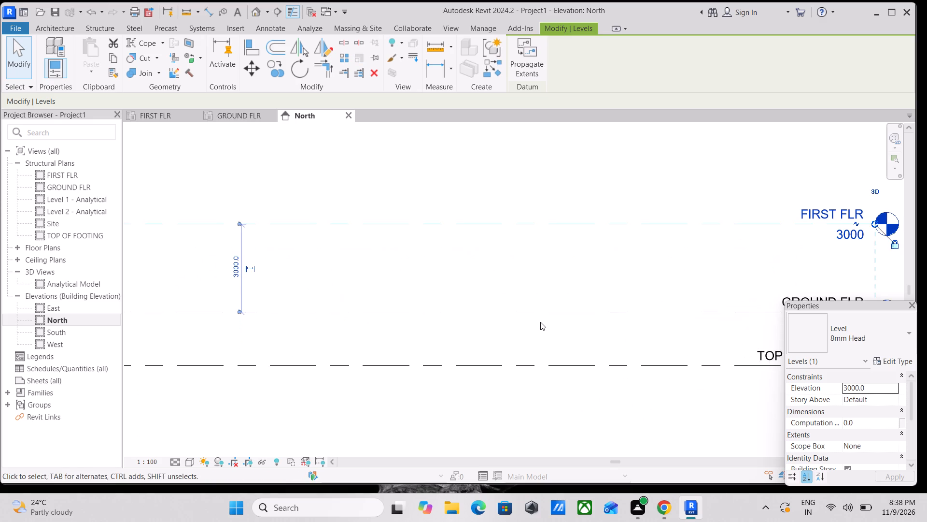
Add a level 10' above FIRST FLR in the North elevation by picking the FIRST FLR line with an offset.
key(Escape)
scroll(548, 322, down, 2)
middle_drag(548, 322, 587, 318)
scroll(587, 319, down, 1)
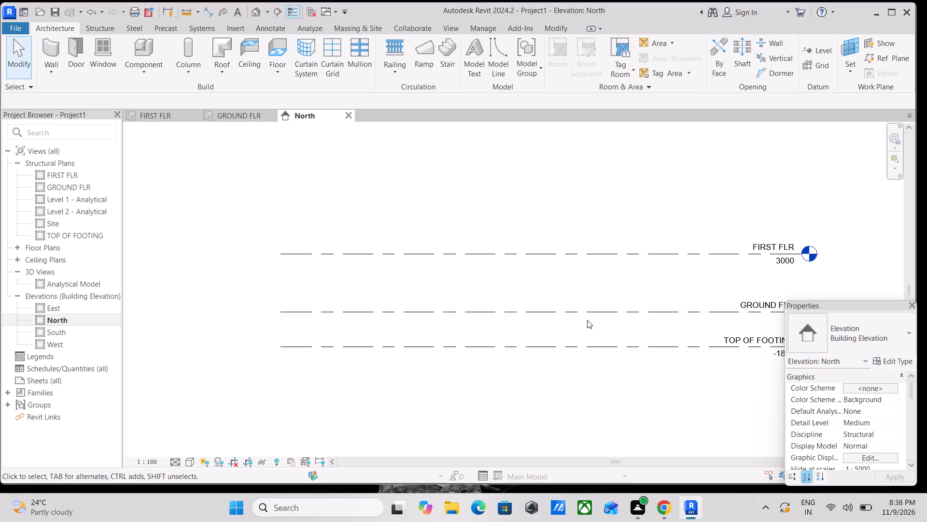
scroll(576, 318, down, 2)
scroll(587, 299, up, 2)
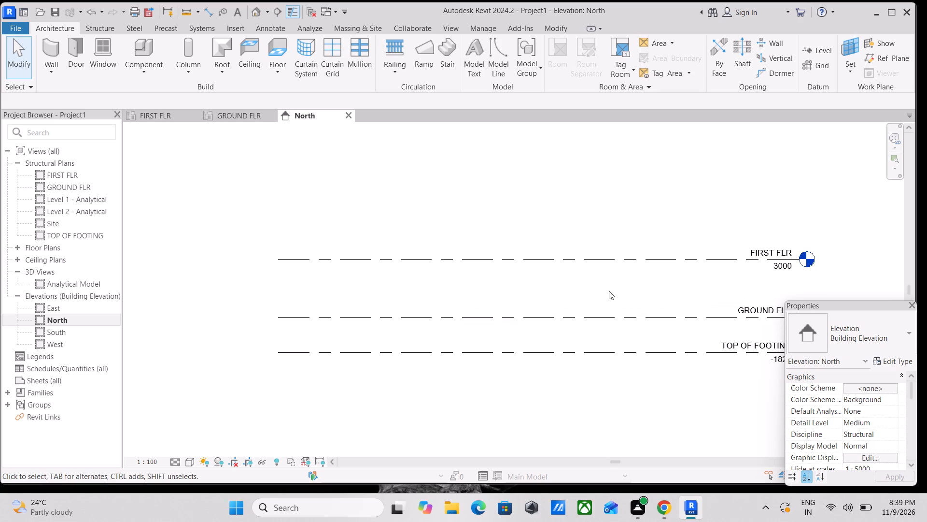
key(Escape)
middle_drag(618, 286, 586, 289)
scroll(617, 286, up, 1)
middle_drag(582, 214, 579, 223)
text(LL)
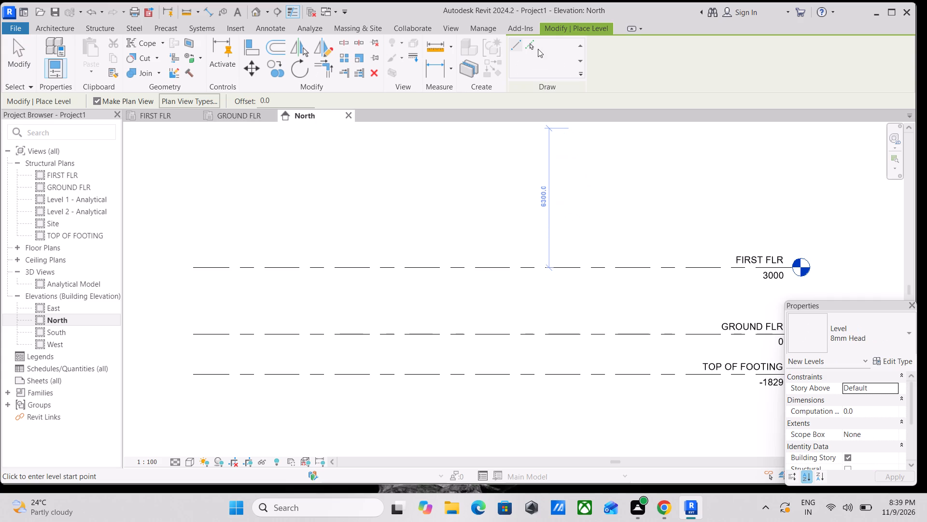
click(535, 43)
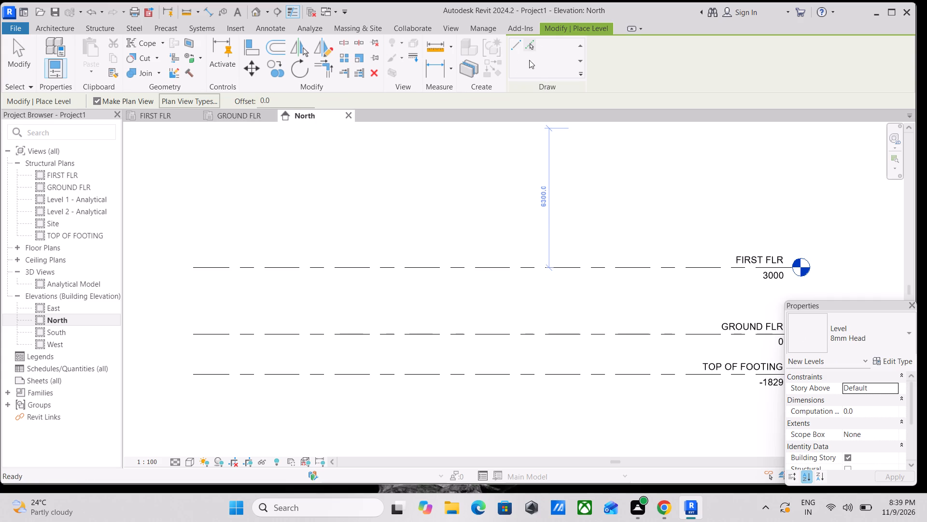
drag(289, 103, 239, 106)
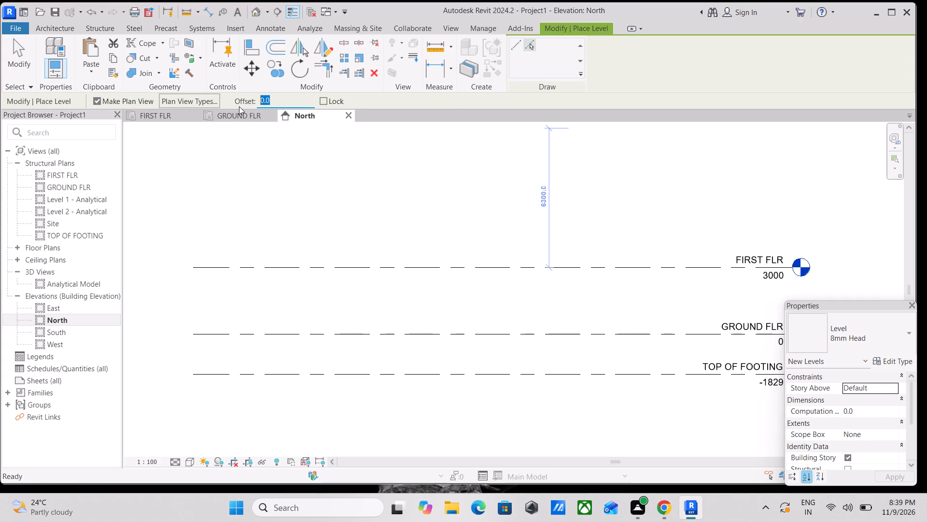
text(10')
key(Return)
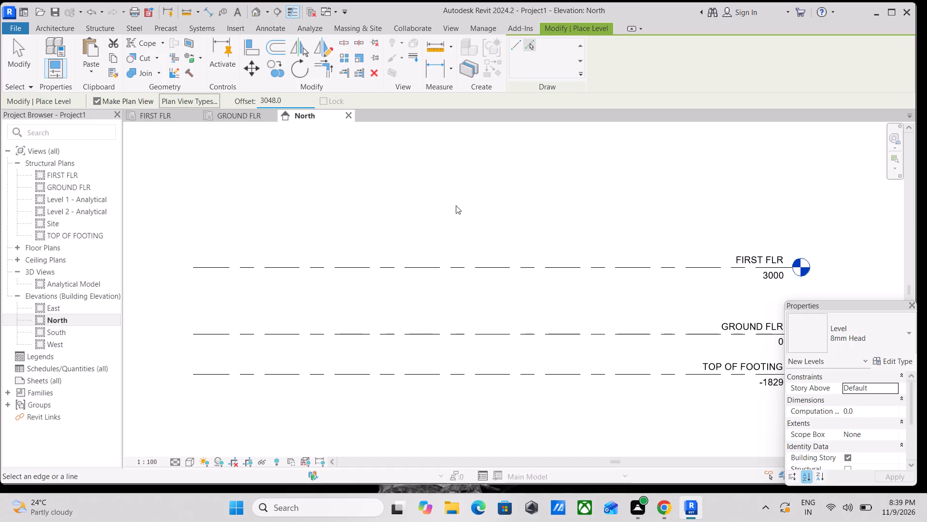
click(457, 265)
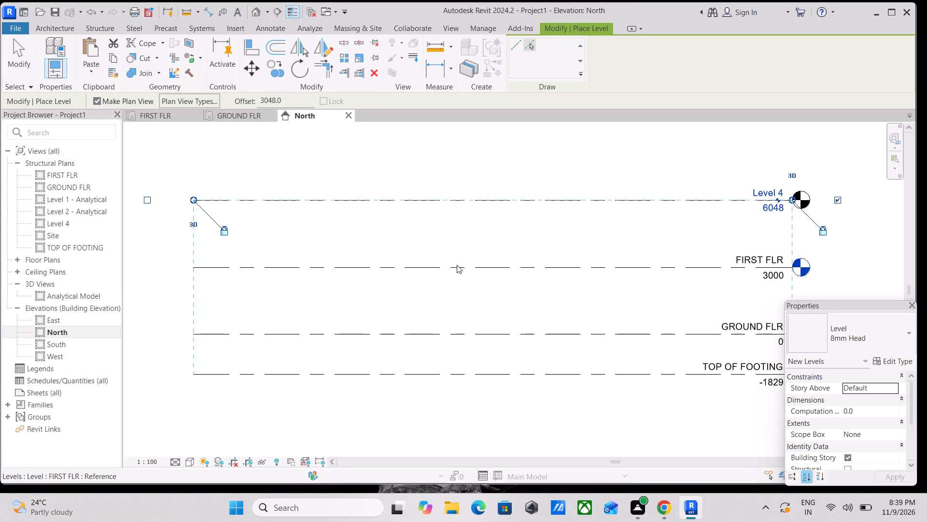
key(Escape)
key(Escape)
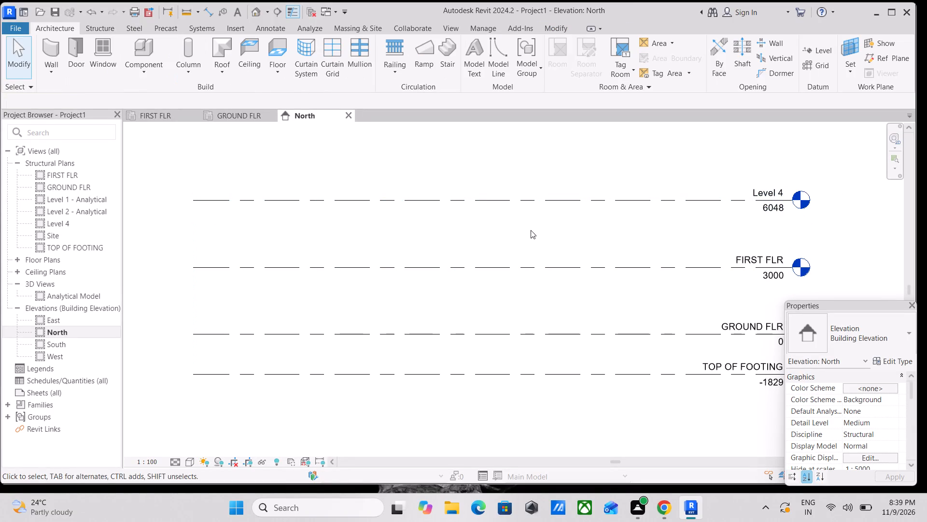
Rename the new top level, Level 4, as SECOND FLR and apply the new name to its corresponding views.
middle_drag(531, 230, 445, 295)
key(Escape)
key(Escape)
scroll(677, 272, up, 1)
scroll(459, 322, down, 1)
middle_drag(460, 322, 536, 341)
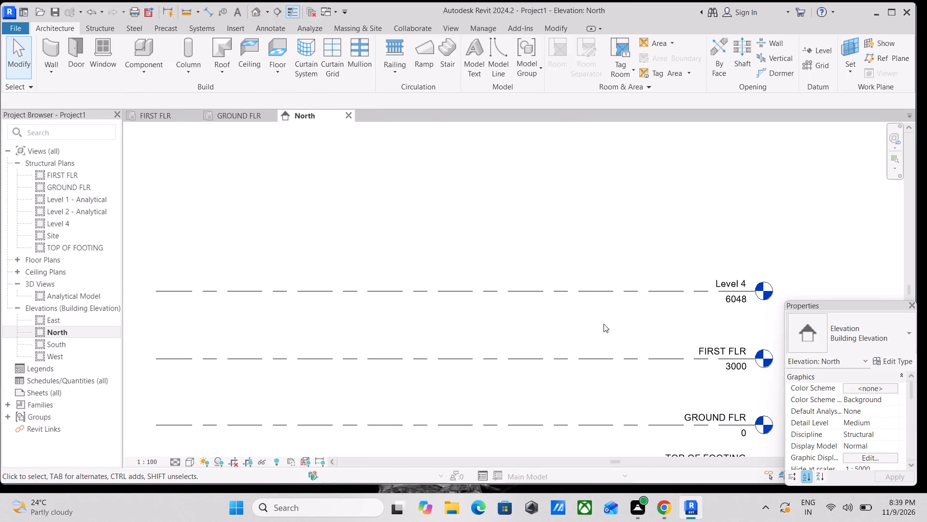
click(737, 278)
click(737, 278)
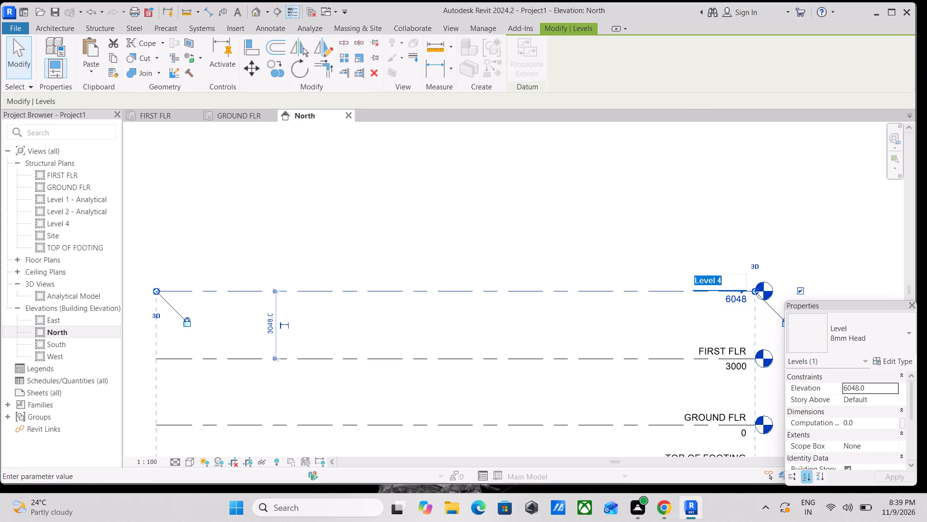
text(SE)
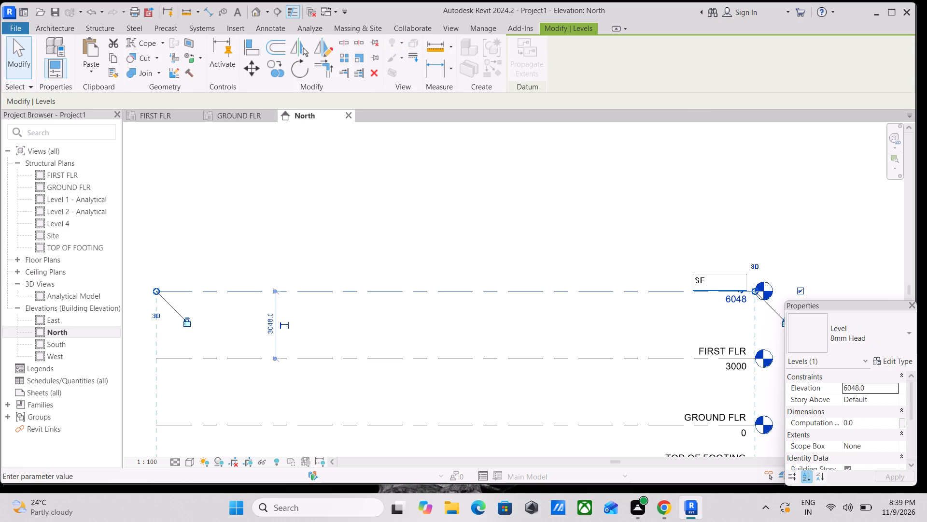
key(c)
text(ON)
key(d)
key(space)
text(FL)
key(r)
key(Return)
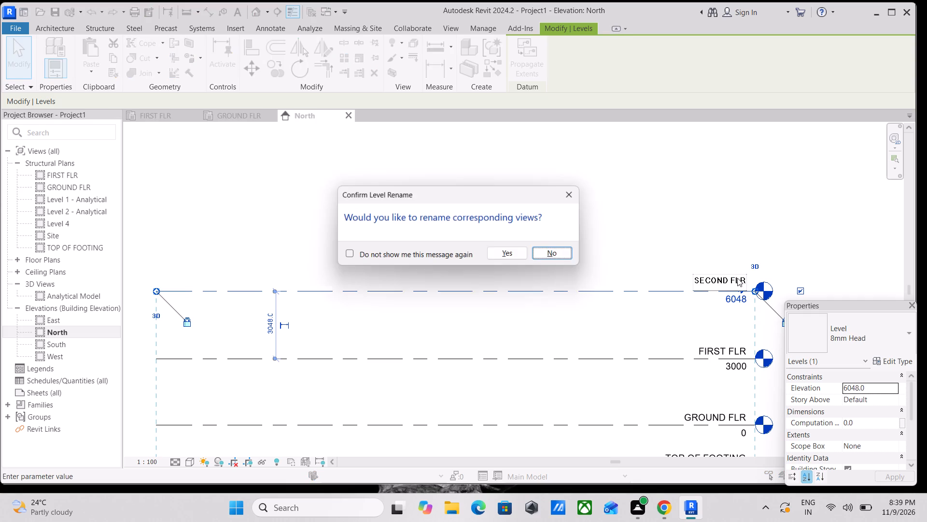
click(506, 253)
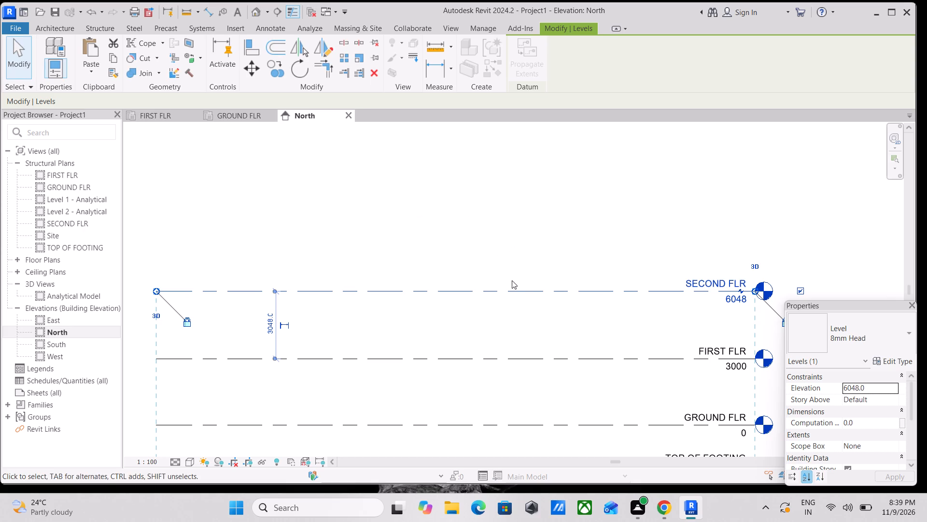
key(Escape)
Switch to the GROUND FLR structural plan view.
scroll(489, 270, down, 5)
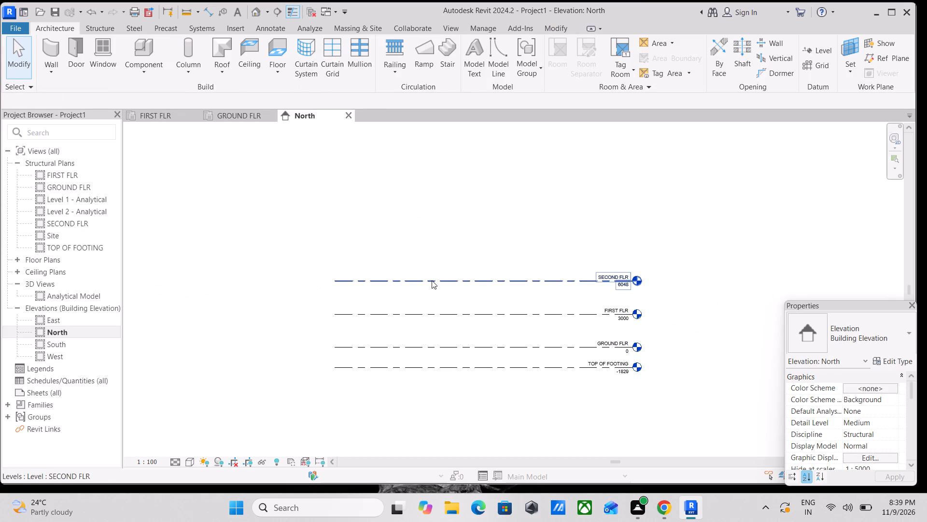
click(220, 116)
scroll(461, 338, up, 3)
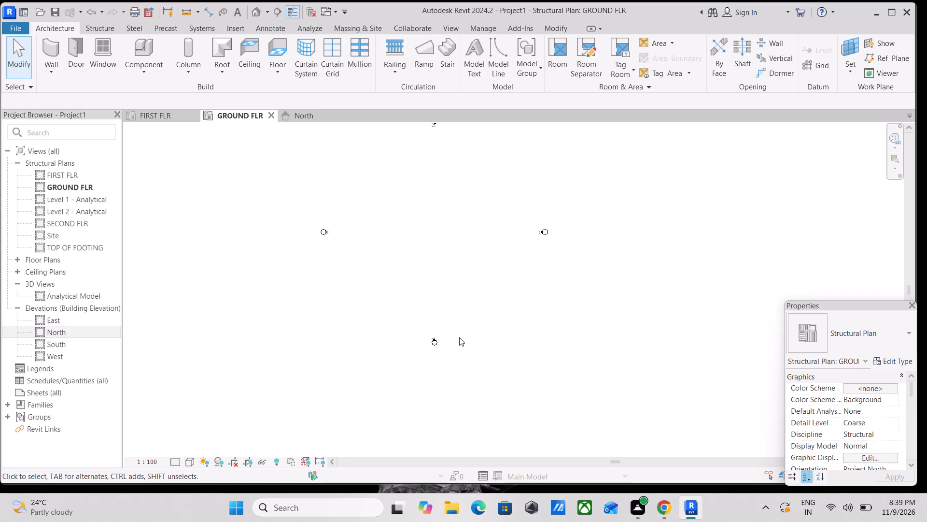
scroll(459, 336, up, 3)
middle_drag(459, 335, 511, 392)
middle_drag(478, 304, 519, 407)
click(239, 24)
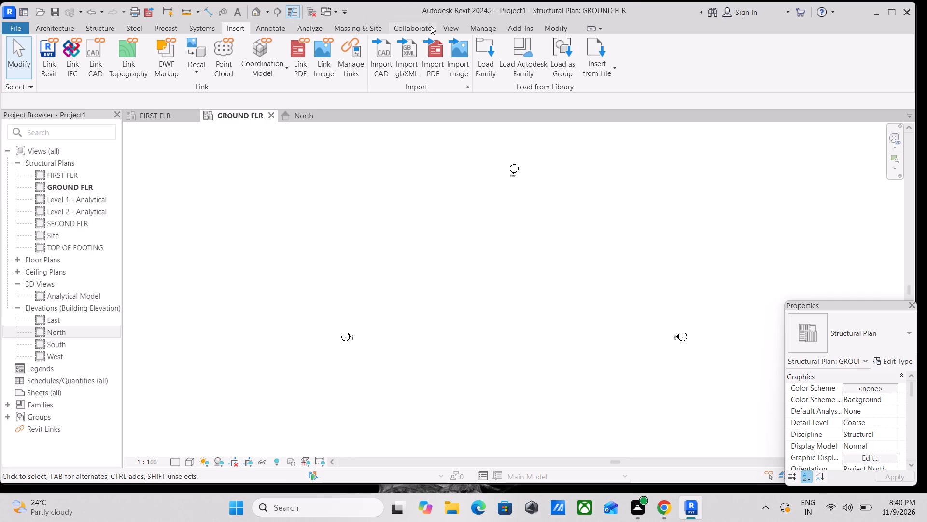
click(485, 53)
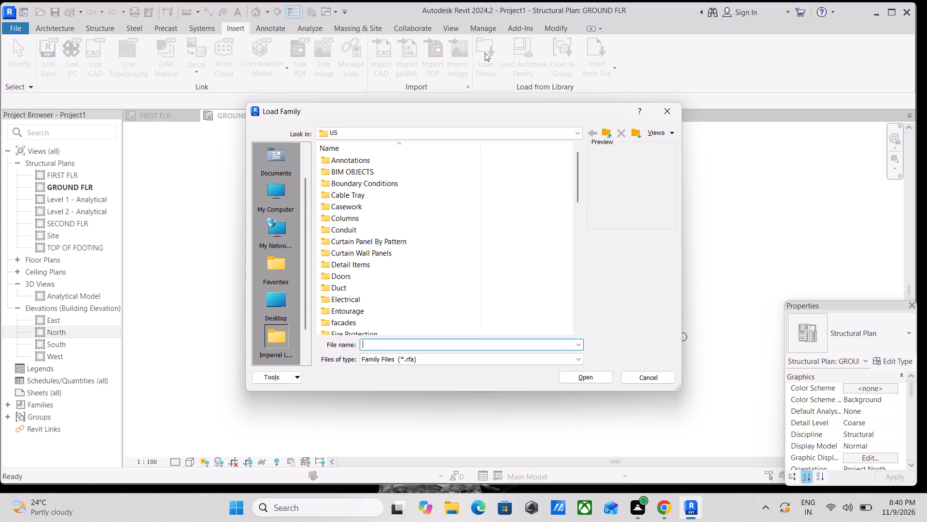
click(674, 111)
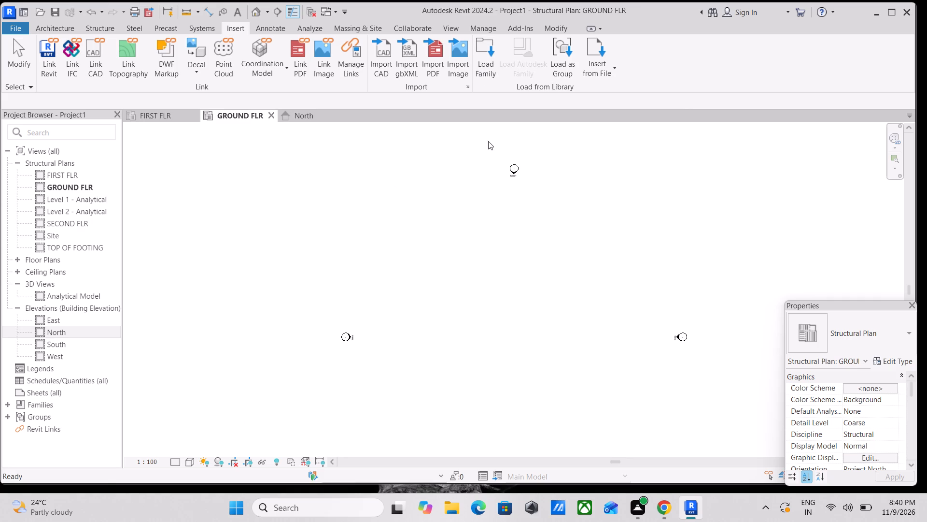
Import the image download (1).jpg from the Downloads folder and place it centrally between the elevation markers in the GROUND FLR plan.
scroll(450, 170, down, 2)
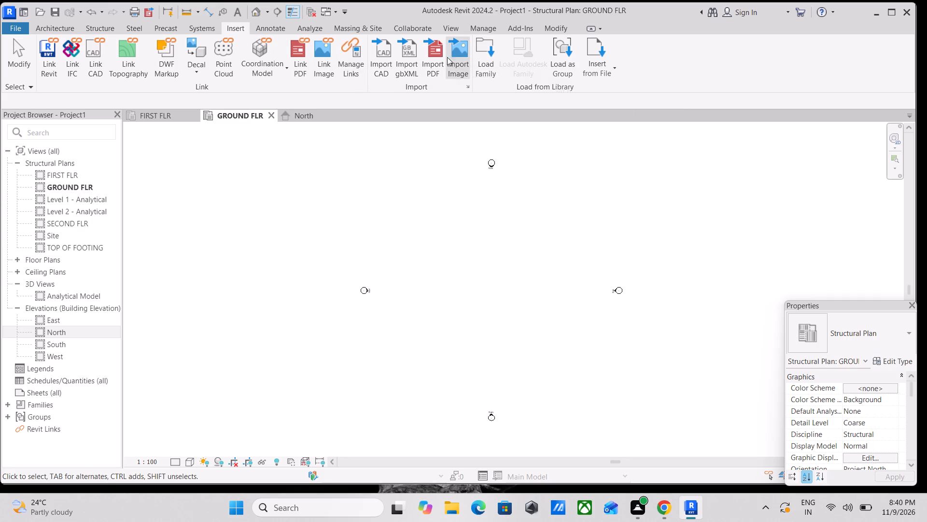
click(450, 59)
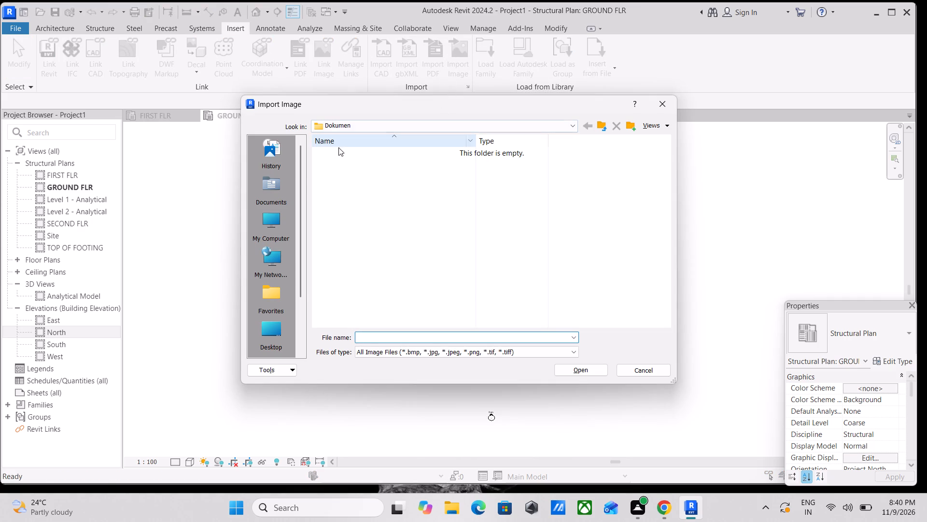
scroll(281, 257, down, 3)
double_click(276, 258)
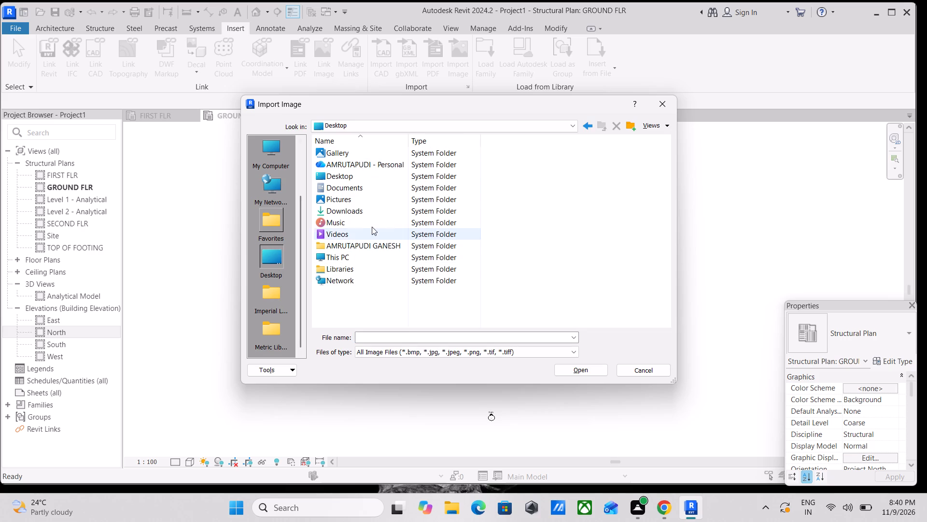
double_click(375, 208)
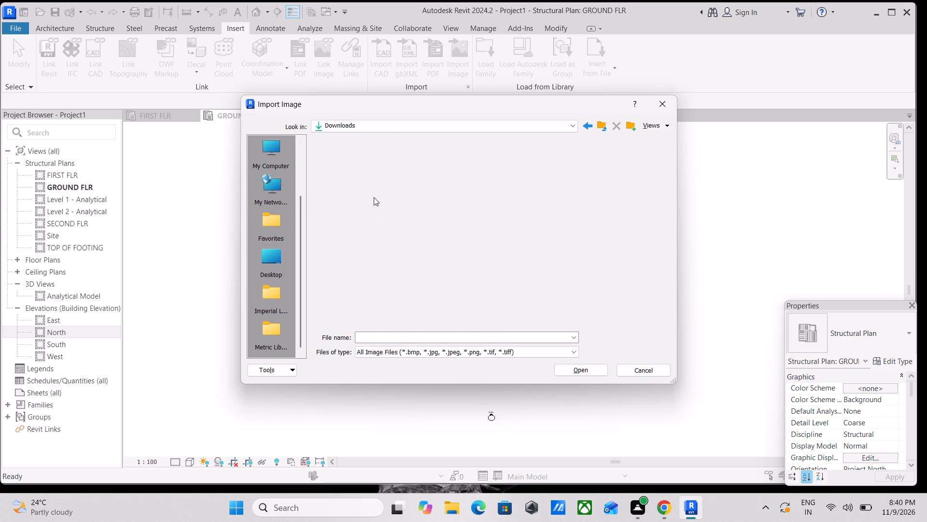
click(371, 162)
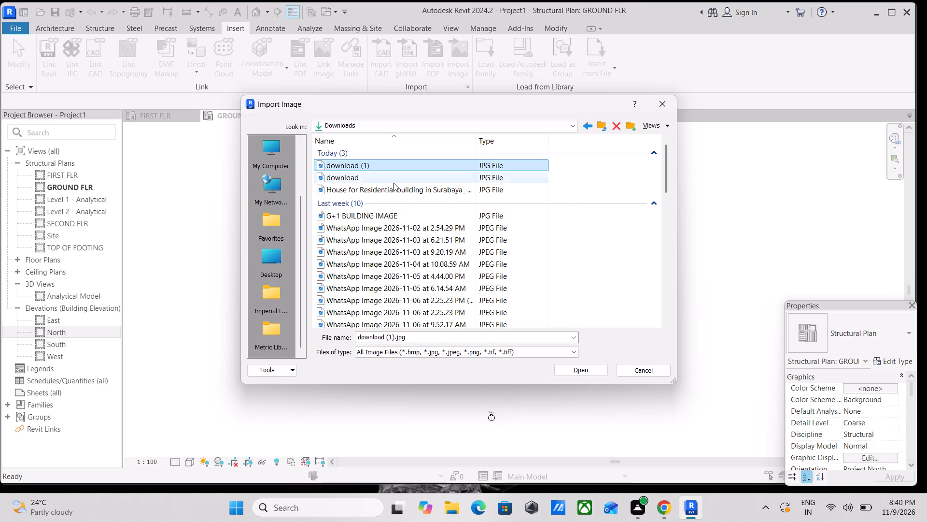
click(581, 372)
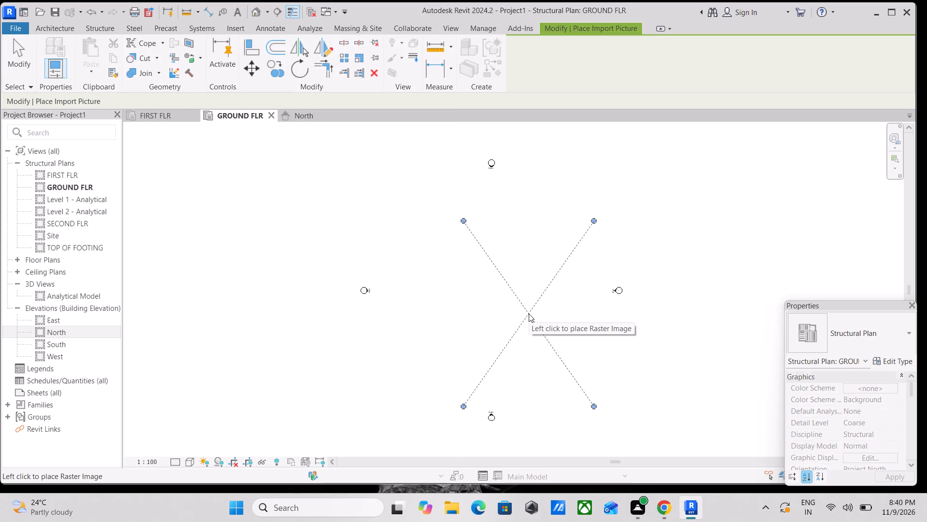
scroll(530, 313, up, 3)
scroll(503, 270, down, 4)
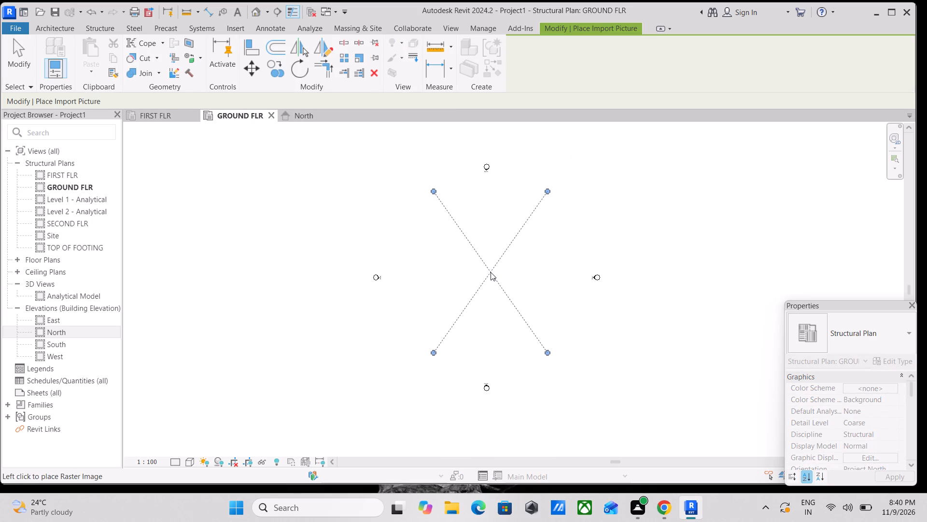
click(491, 272)
Enlarge the placed foundation plan image proportionally by its corners to about 29360 mm wide and 41583 mm high.
scroll(500, 304, up, 3)
scroll(495, 344, up, 7)
scroll(423, 332, up, 5)
scroll(383, 319, up, 5)
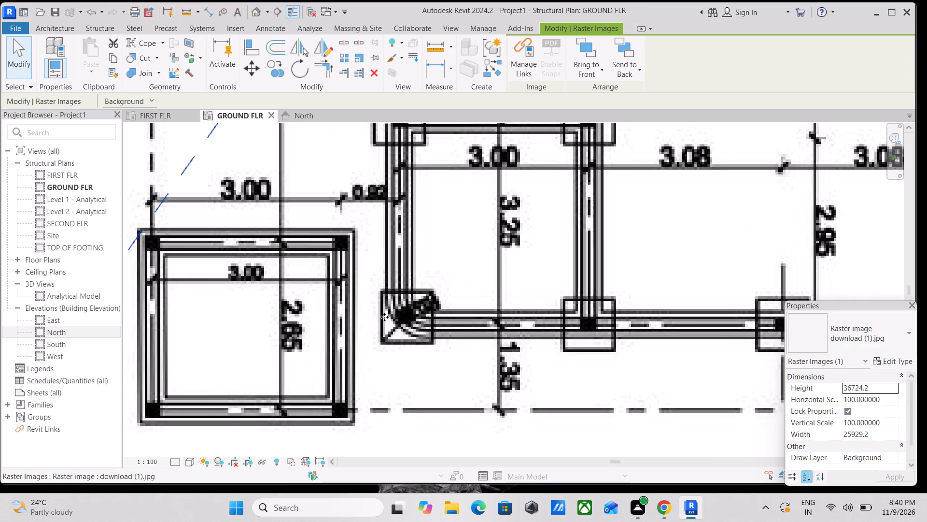
scroll(384, 317, down, 7)
scroll(476, 305, down, 9)
middle_drag(488, 300, 499, 431)
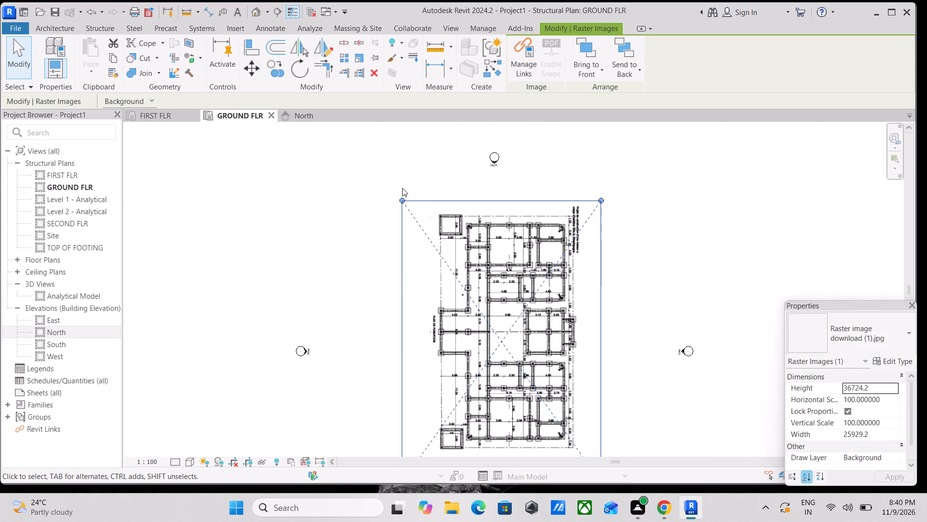
drag(400, 202, 370, 188)
scroll(424, 190, down, 1)
middle_drag(422, 189, 398, 143)
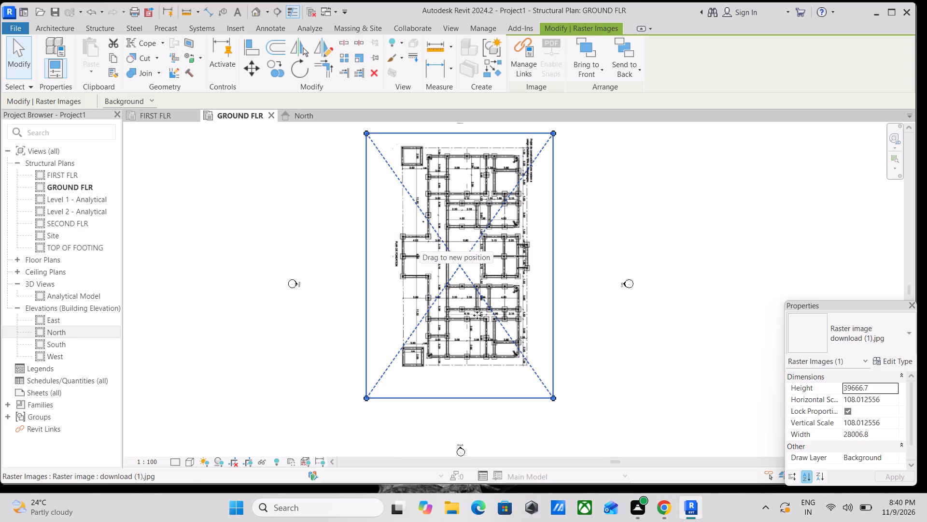
middle_drag(476, 312, 493, 207)
scroll(445, 312, up, 2)
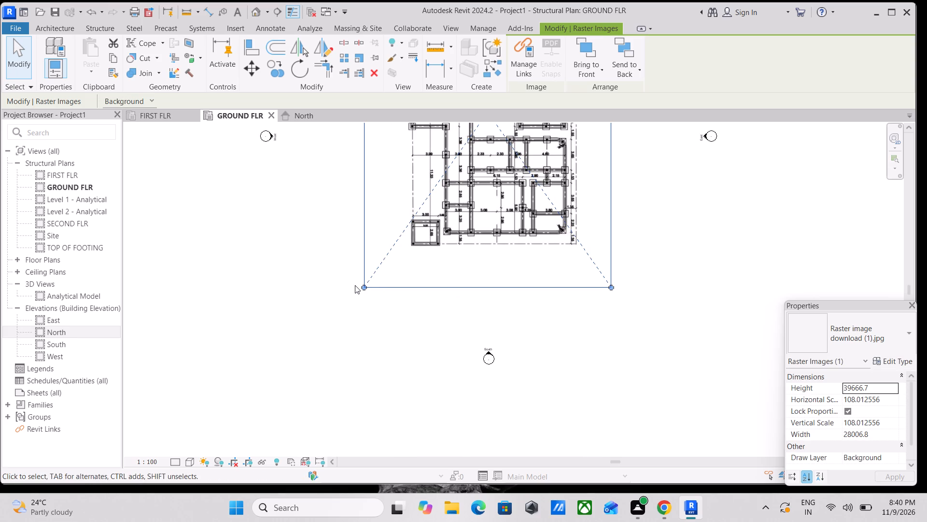
drag(364, 287, 341, 296)
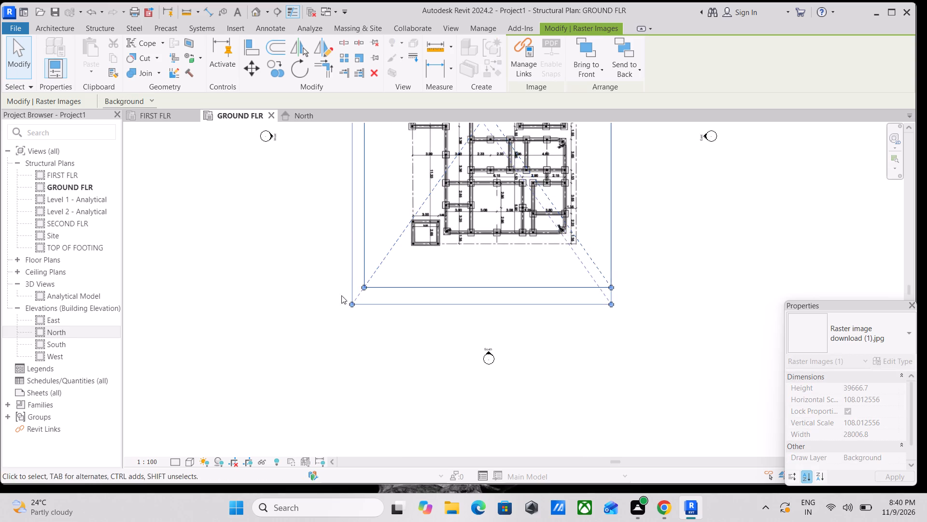
scroll(364, 277, down, 3)
middle_drag(365, 279, 380, 391)
middle_drag(419, 259, 380, 253)
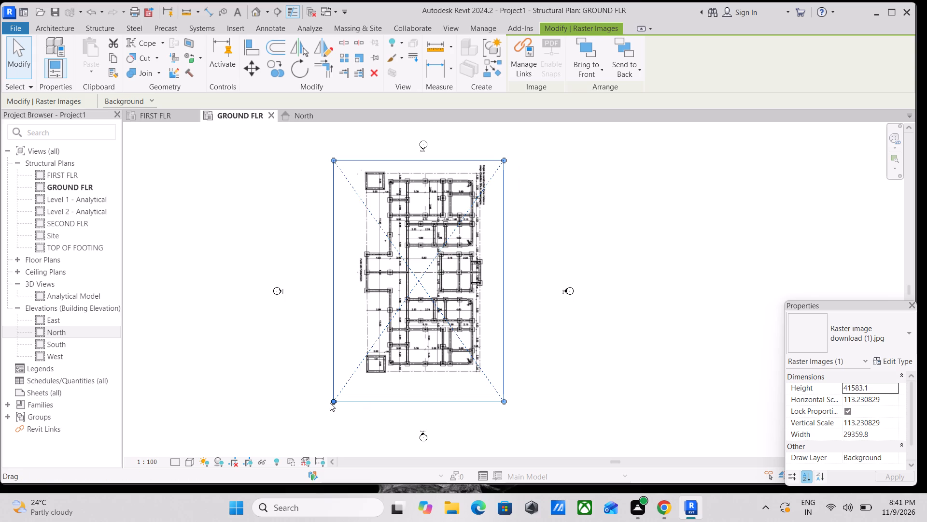
Enlarge the foundation plan image proportionally by its lower corners to about 35704 mm wide and 50569 mm high.
drag(333, 401, 304, 417)
scroll(484, 421, up, 2)
scroll(515, 366, up, 2)
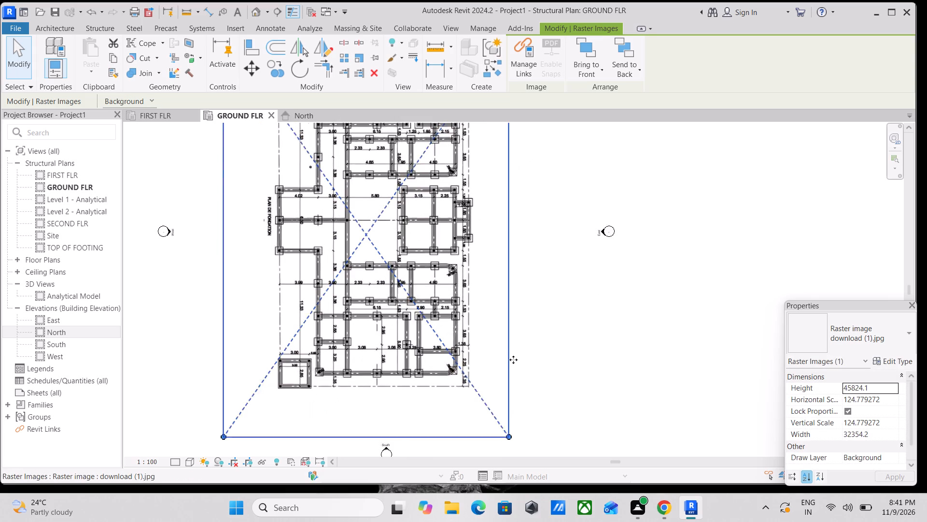
scroll(513, 360, up, 1)
middle_drag(436, 304, 404, 236)
scroll(489, 362, up, 2)
middle_drag(489, 367, 479, 329)
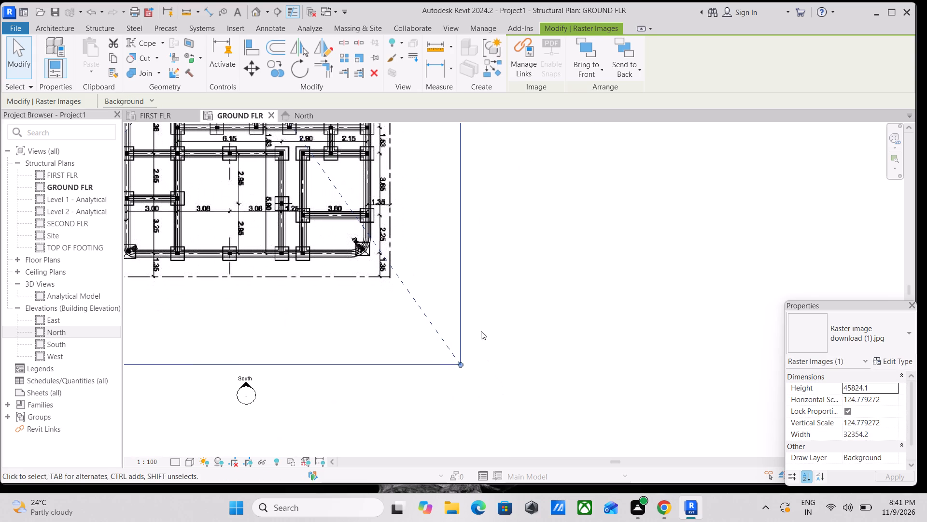
drag(459, 357, 496, 382)
scroll(496, 380, down, 2)
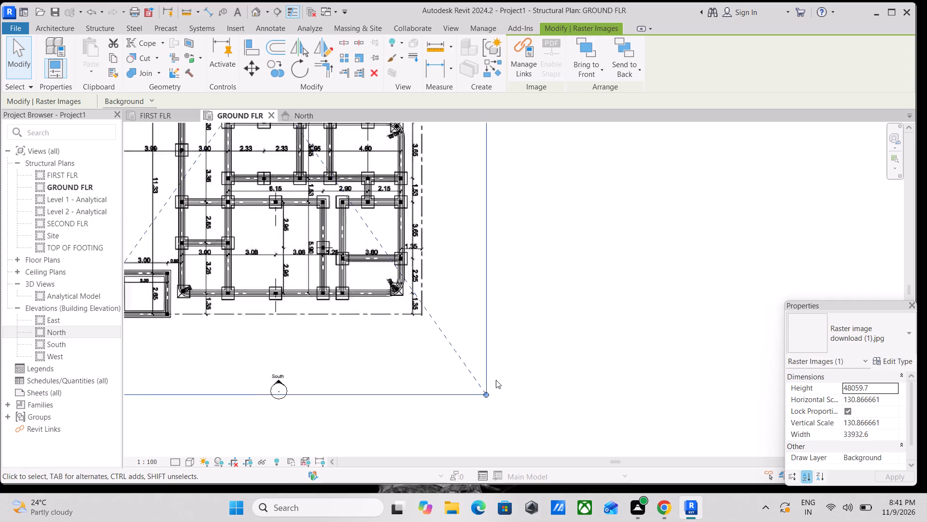
scroll(503, 394, down, 1)
middle_drag(503, 394, 520, 377)
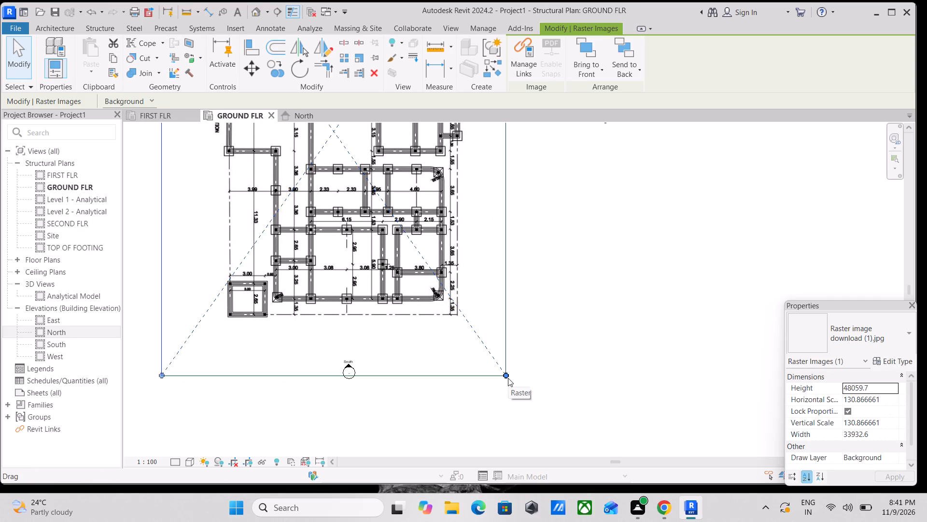
scroll(511, 377, down, 2)
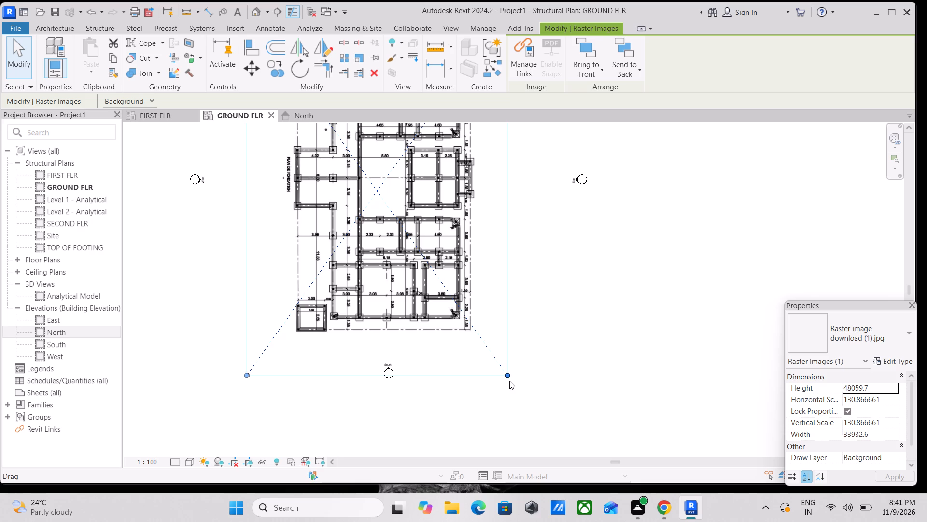
scroll(509, 381, up, 1)
drag(507, 375, 532, 390)
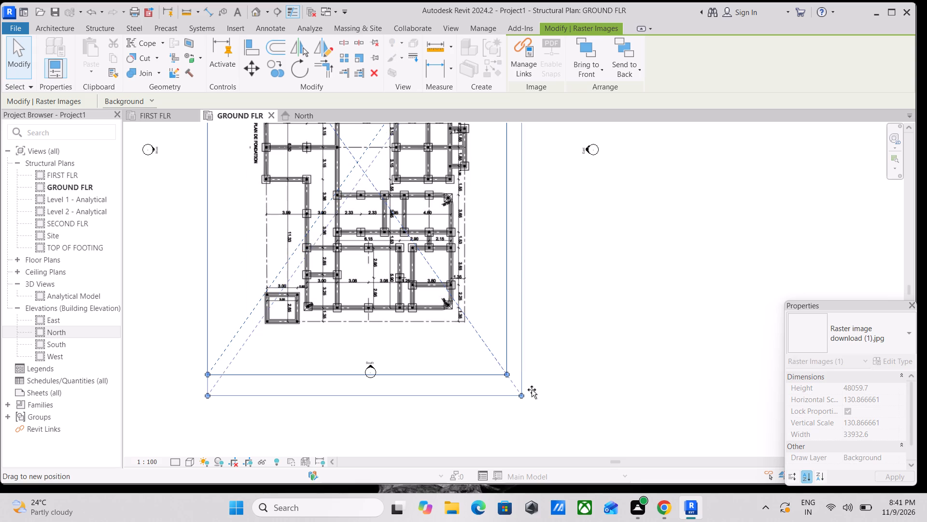
drag(532, 390, 533, 390)
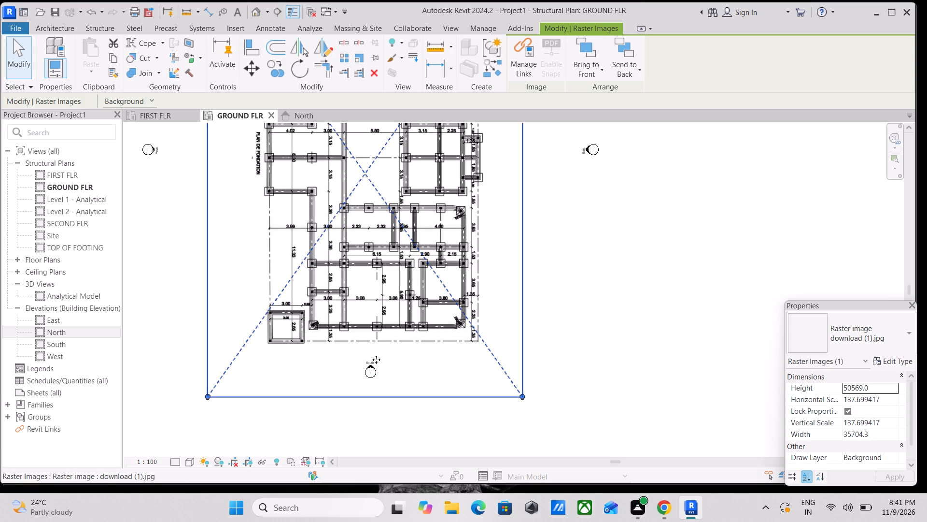
Enlarge the foundation plan image further by its upper corner to about 38413 mm wide and 54405 mm high.
middle_drag(365, 335, 504, 485)
scroll(521, 262, up, 1)
middle_drag(521, 267, 542, 450)
scroll(517, 331, up, 4)
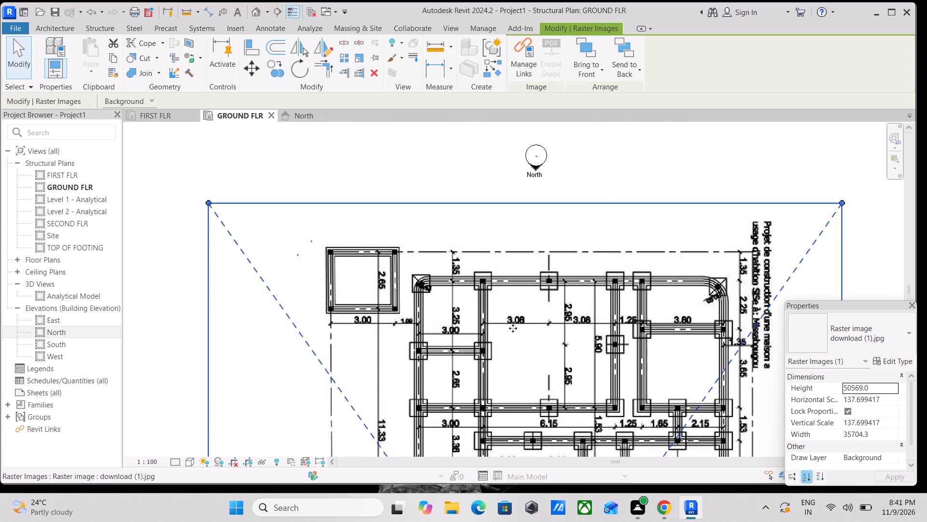
scroll(441, 295, up, 5)
scroll(502, 275, down, 2)
middle_drag(497, 275, 440, 274)
scroll(475, 270, down, 4)
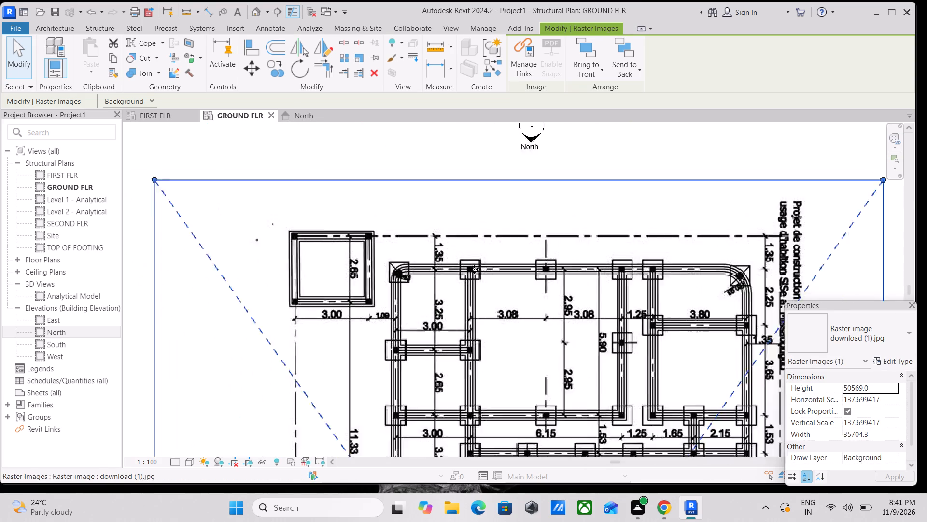
middle_drag(439, 270, 323, 271)
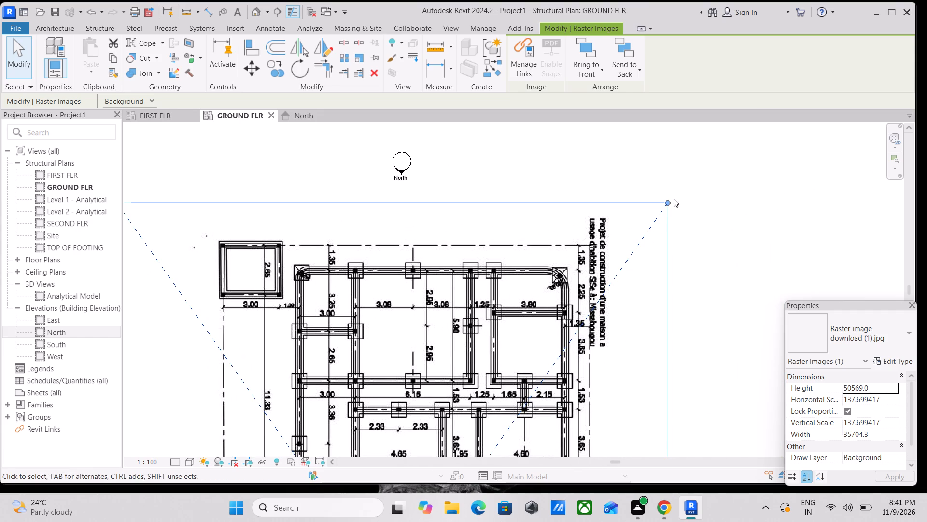
drag(670, 201, 694, 181)
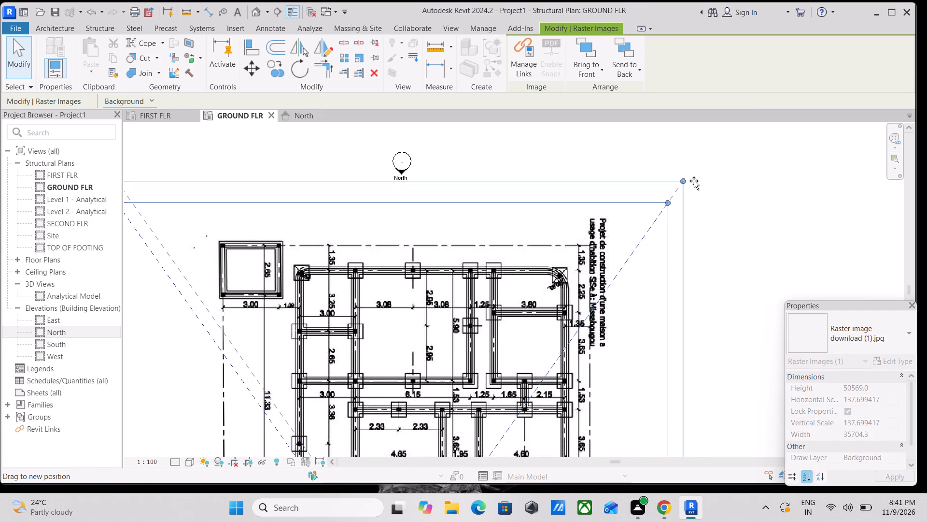
drag(694, 181, 719, 147)
scroll(660, 219, down, 3)
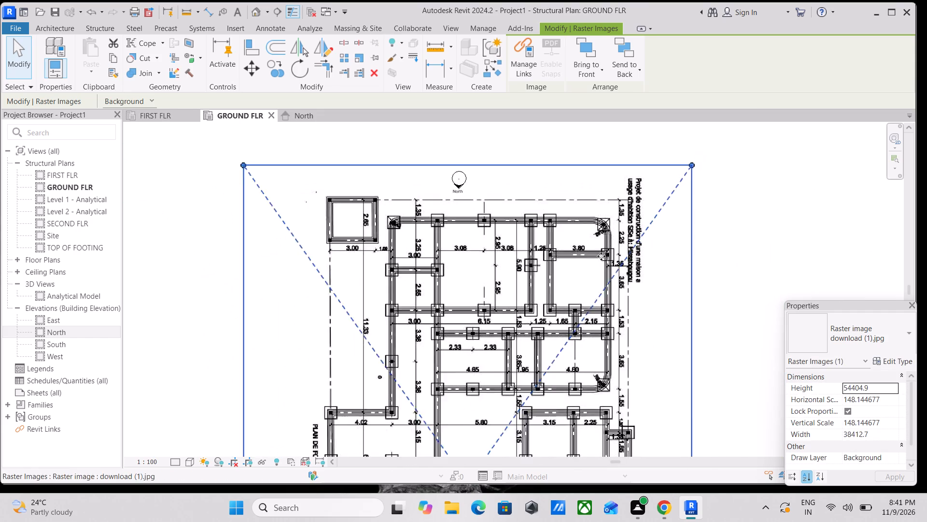
Examine the footing positions and printed dimensions in the northern and central parts of the foundation plan image.
middle_drag(607, 257, 666, 244)
scroll(449, 231, up, 3)
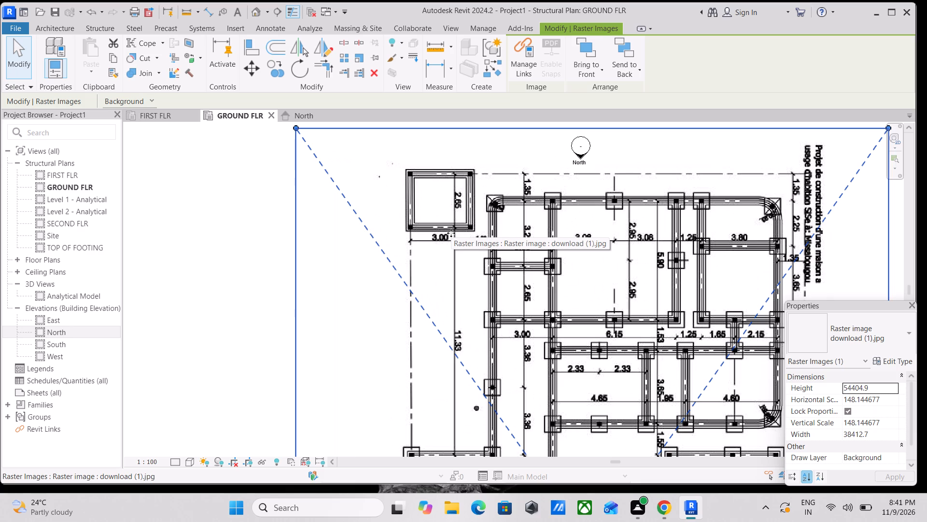
scroll(451, 233, up, 5)
scroll(517, 207, up, 1)
middle_drag(516, 207, 448, 274)
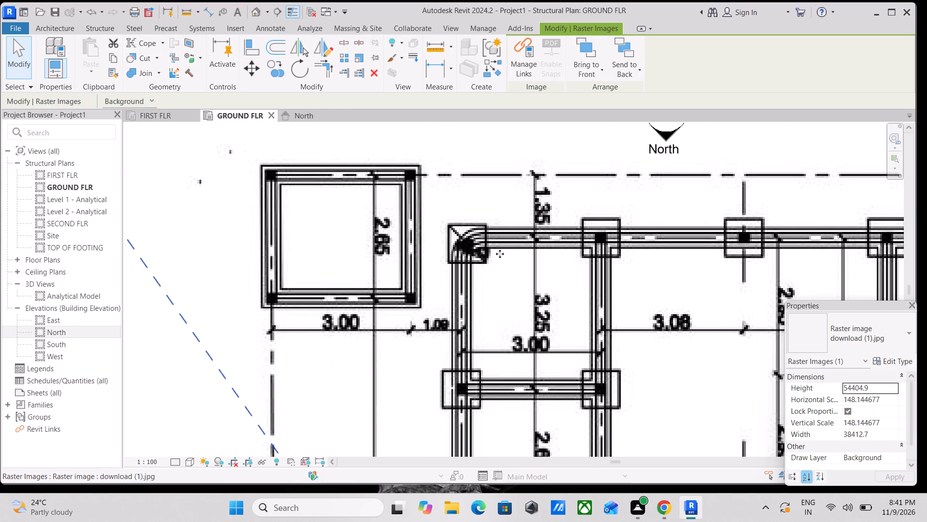
middle_drag(495, 262, 467, 287)
scroll(471, 286, down, 3)
middle_drag(471, 286, 339, 239)
scroll(462, 261, down, 2)
middle_drag(462, 261, 530, 281)
middle_drag(530, 280, 530, 280)
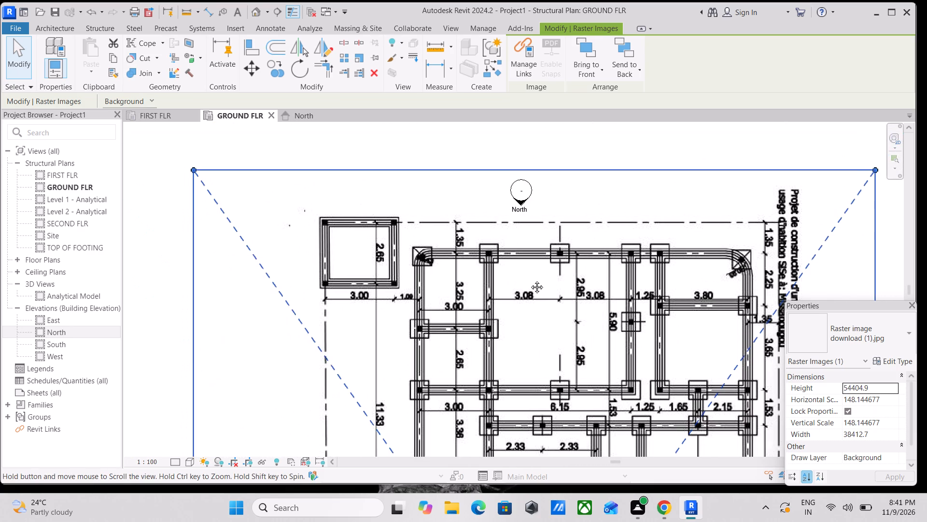
middle_drag(530, 280, 487, 262)
middle_drag(548, 278, 493, 257)
middle_drag(450, 262, 451, 263)
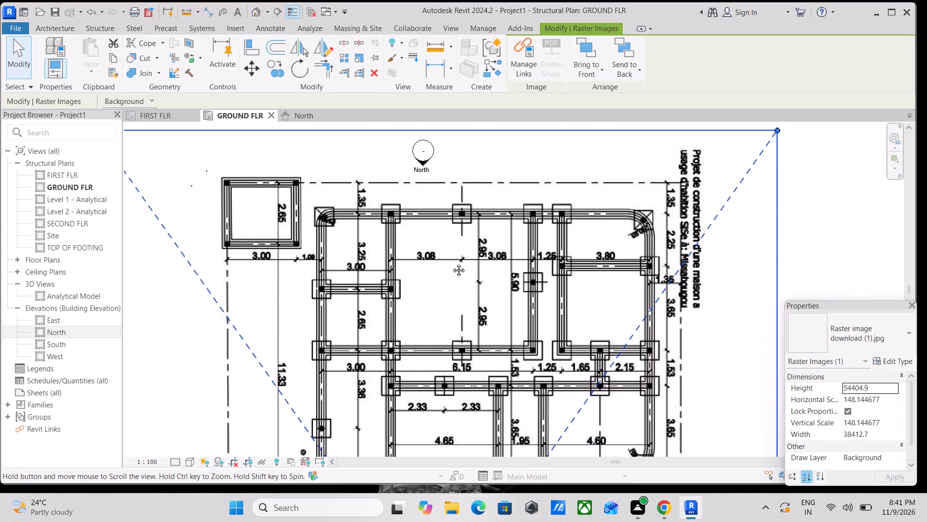
middle_drag(451, 263, 519, 265)
scroll(498, 268, up, 2)
middle_drag(395, 245, 428, 300)
scroll(429, 303, down, 3)
middle_drag(524, 323, 440, 199)
scroll(440, 249, down, 1)
middle_drag(440, 249, 440, 217)
middle_drag(441, 300, 446, 268)
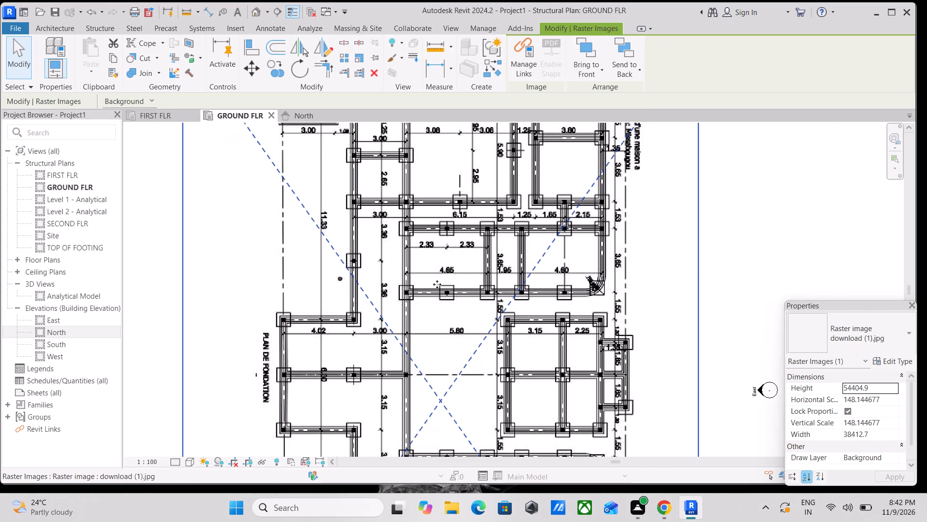
scroll(351, 335, up, 4)
scroll(198, 325, up, 4)
scroll(311, 288, up, 4)
scroll(384, 278, down, 5)
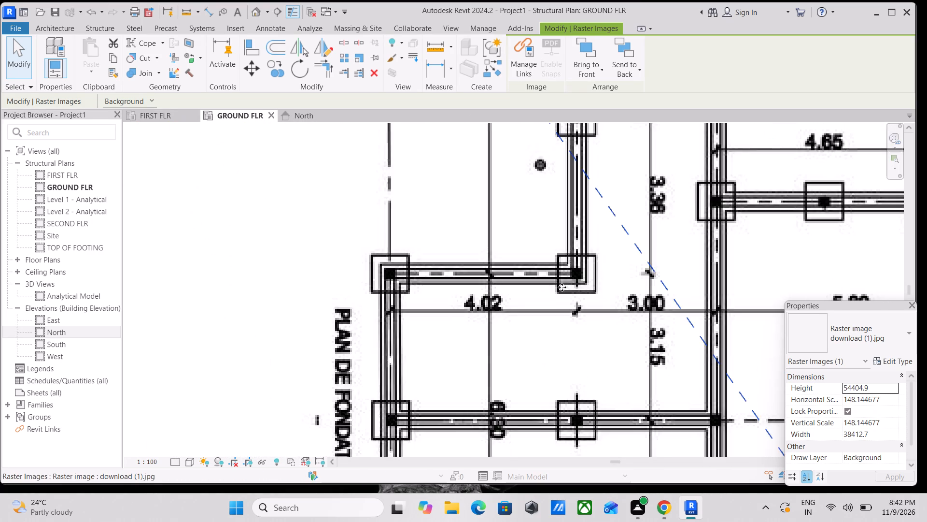
scroll(596, 273, down, 2)
middle_drag(598, 277, 576, 521)
middle_drag(573, 203, 577, 521)
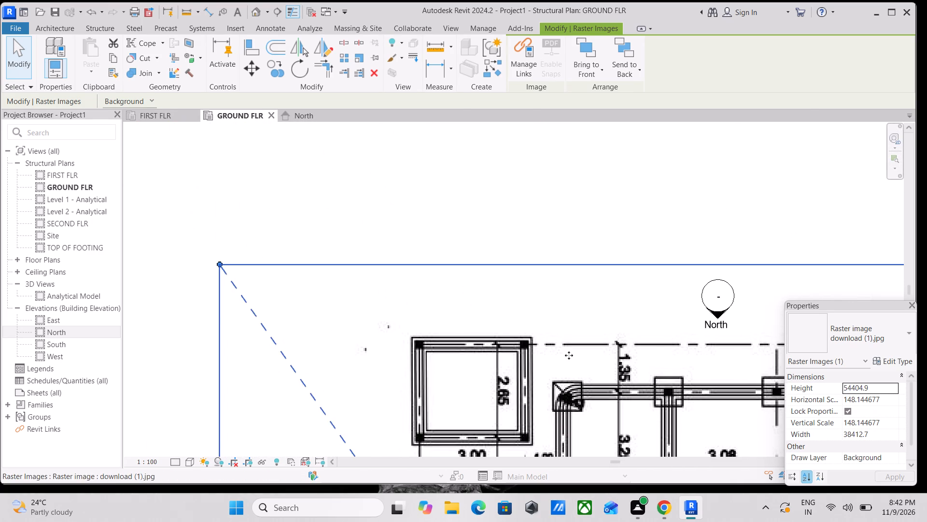
scroll(580, 396, up, 3)
middle_drag(582, 390, 554, 330)
scroll(554, 330, up, 3)
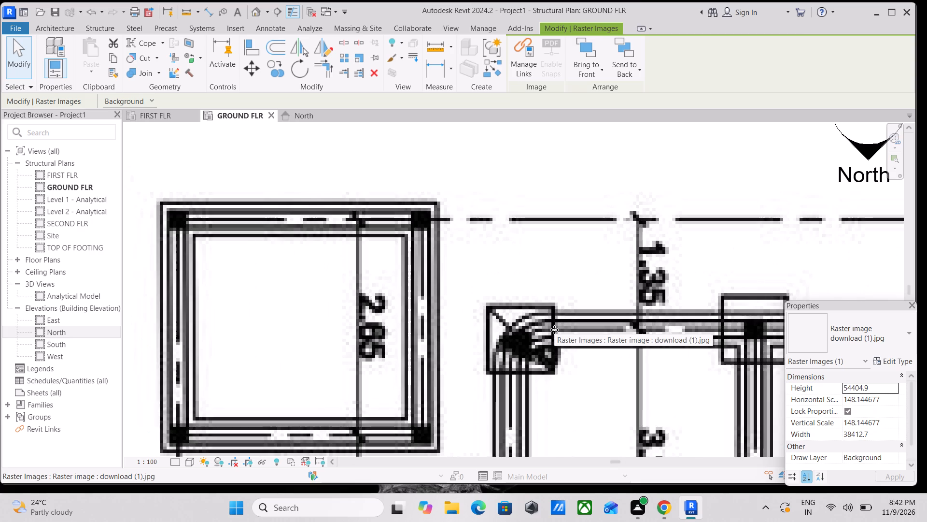
Draw a vertical grid line along the 11.33 wall's column line, from the second footing from the north to beyond the plan's south edge.
text(GR)
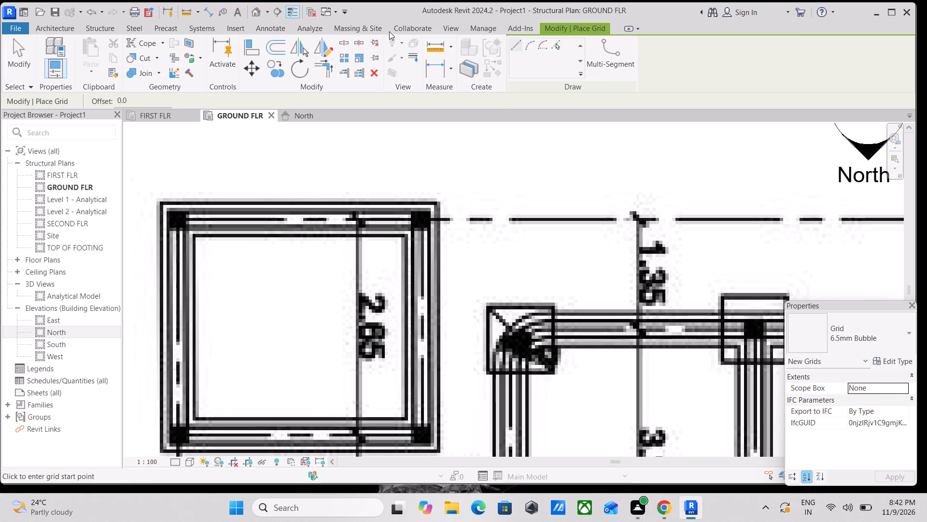
scroll(515, 292, down, 3)
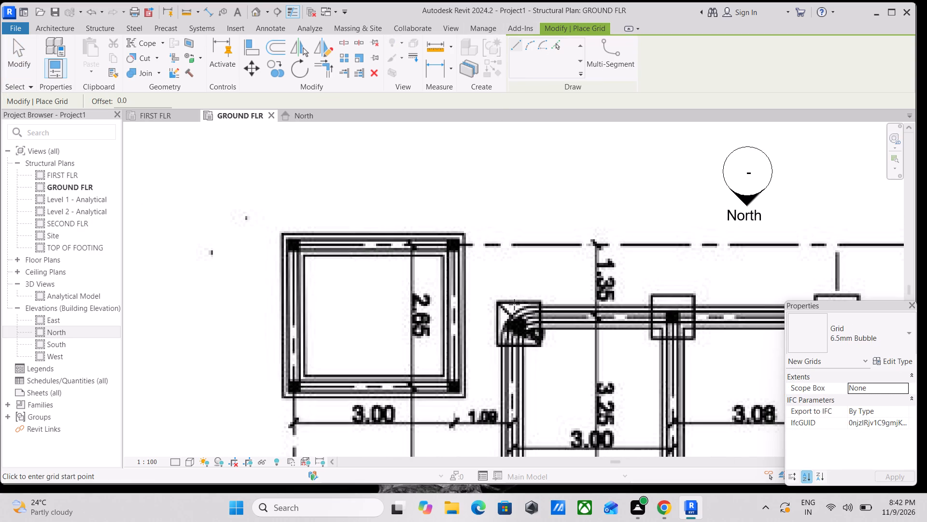
scroll(514, 304, down, 3)
middle_drag(515, 296, 527, 156)
scroll(502, 320, up, 4)
scroll(544, 262, up, 2)
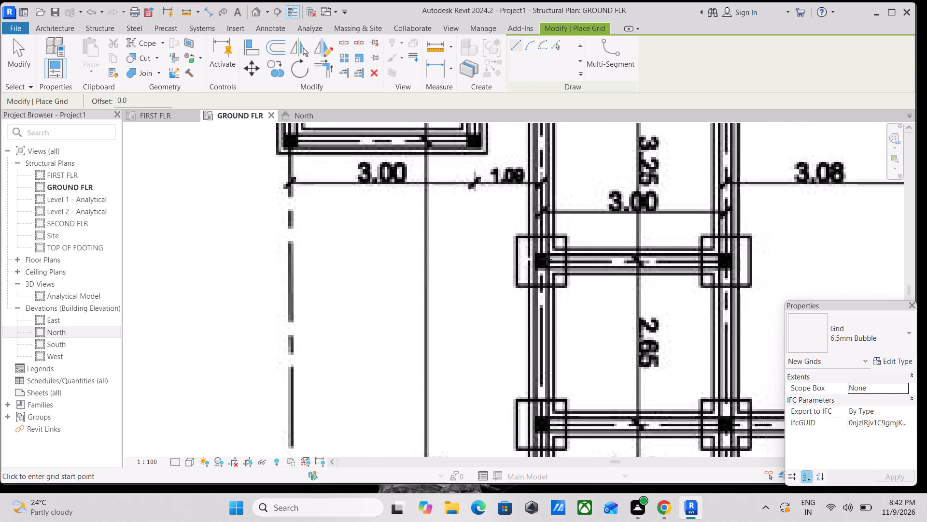
scroll(547, 259, up, 6)
click(530, 262)
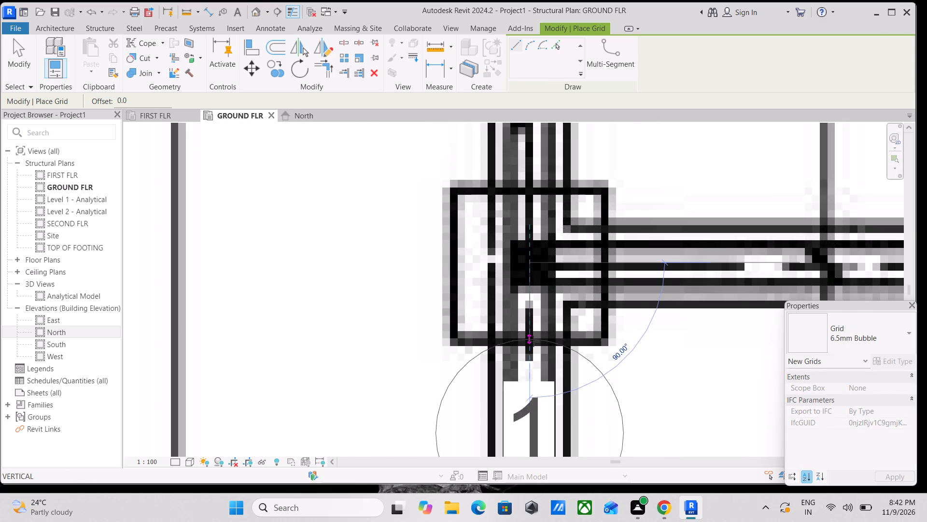
scroll(534, 341, down, 3)
middle_drag(534, 341, 528, 225)
scroll(531, 335, down, 6)
middle_drag(531, 335, 531, 178)
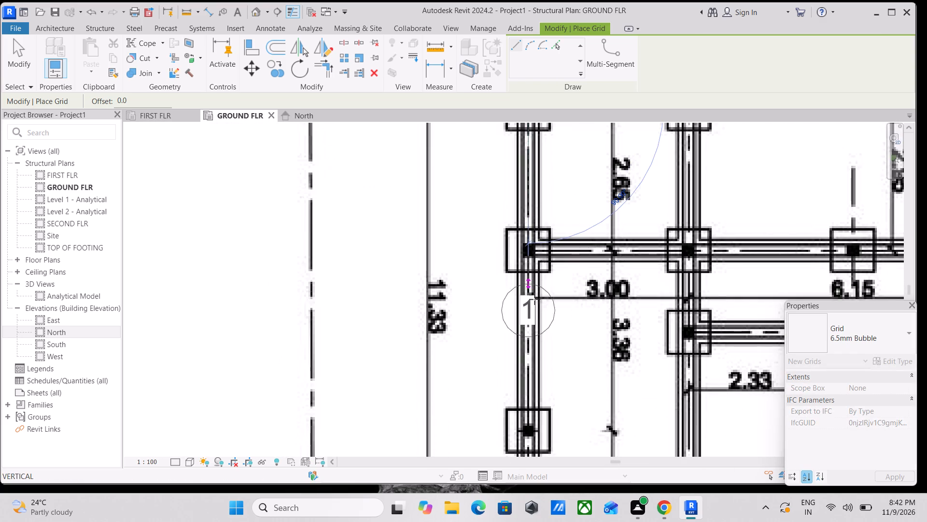
scroll(535, 302, down, 5)
middle_drag(534, 299, 517, 176)
middle_drag(519, 364, 519, 207)
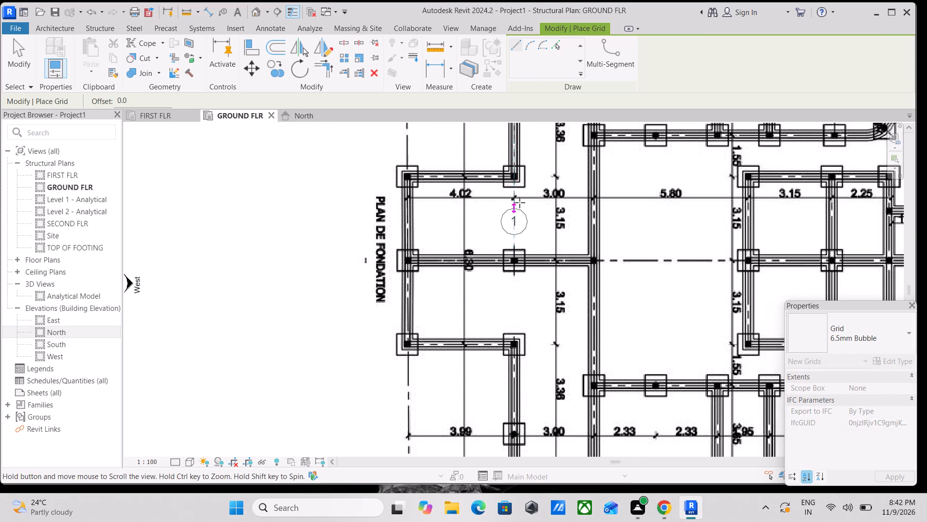
scroll(516, 321, down, 2)
middle_drag(515, 319, 506, 231)
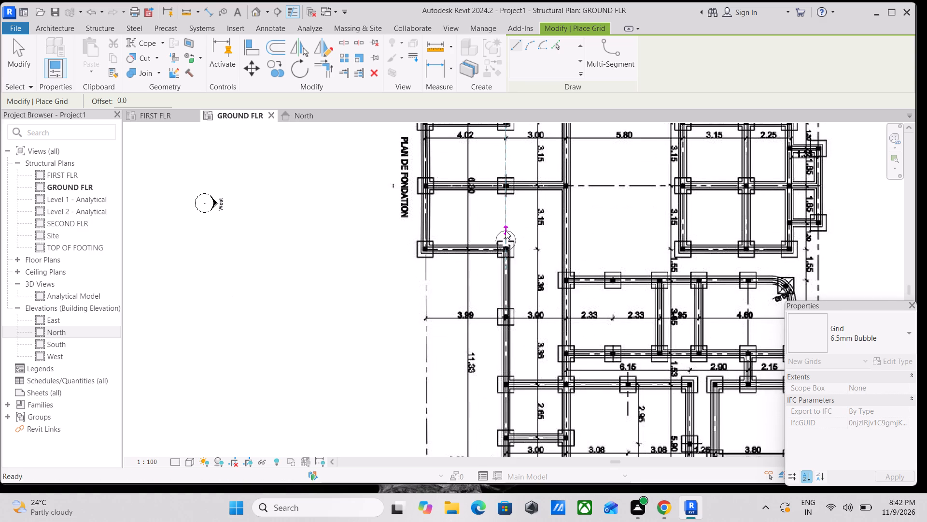
scroll(509, 287, down, 2)
middle_drag(507, 280, 507, 202)
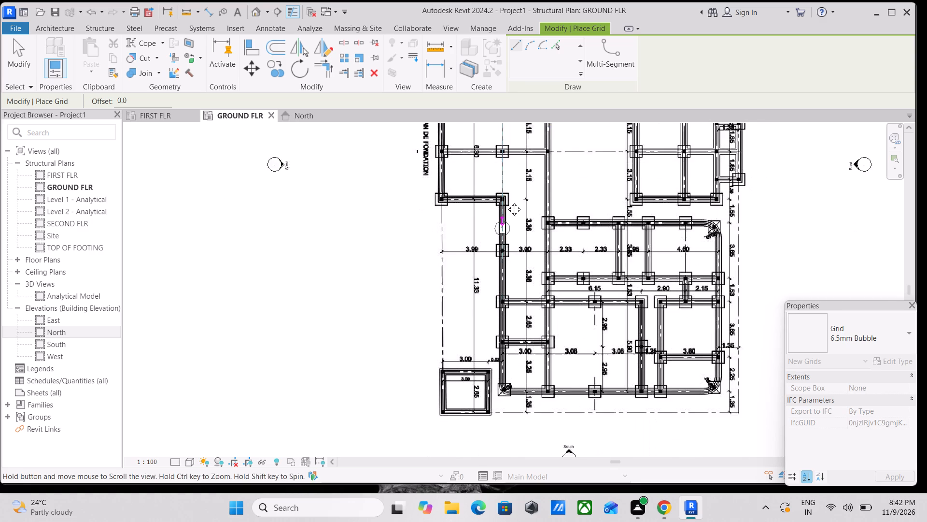
middle_drag(507, 202, 507, 202)
middle_drag(493, 366, 492, 303)
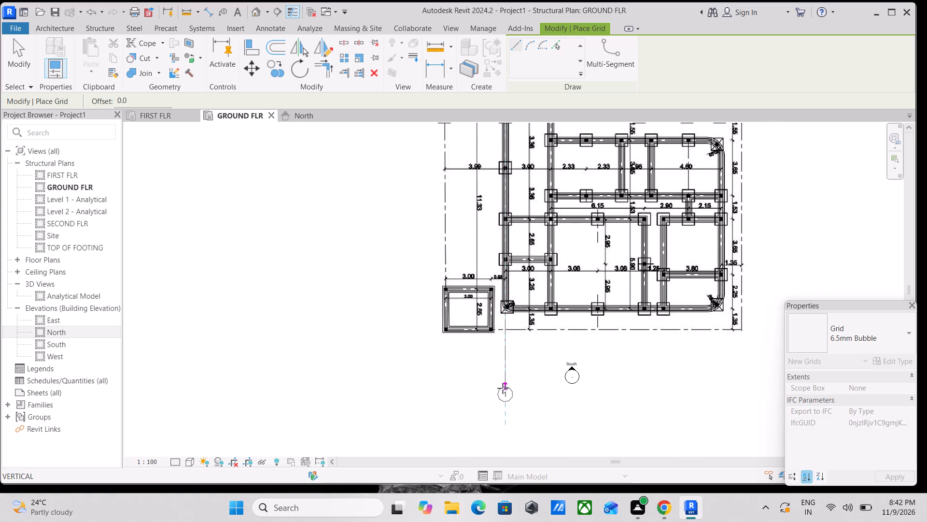
scroll(512, 373, up, 8)
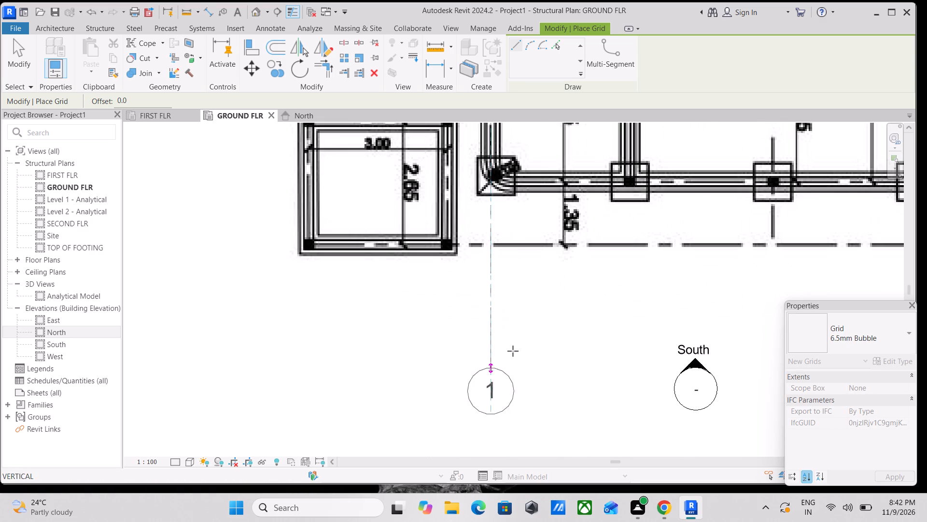
scroll(498, 330, down, 5)
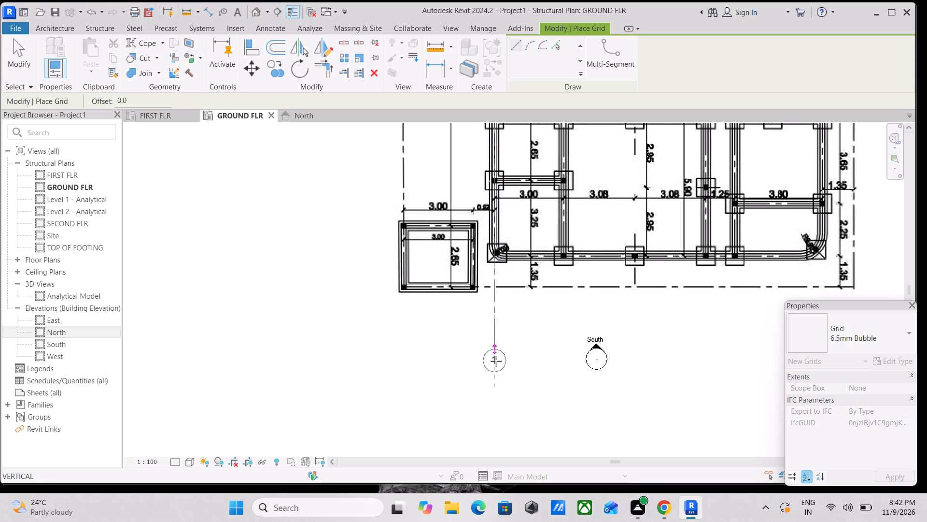
click(496, 378)
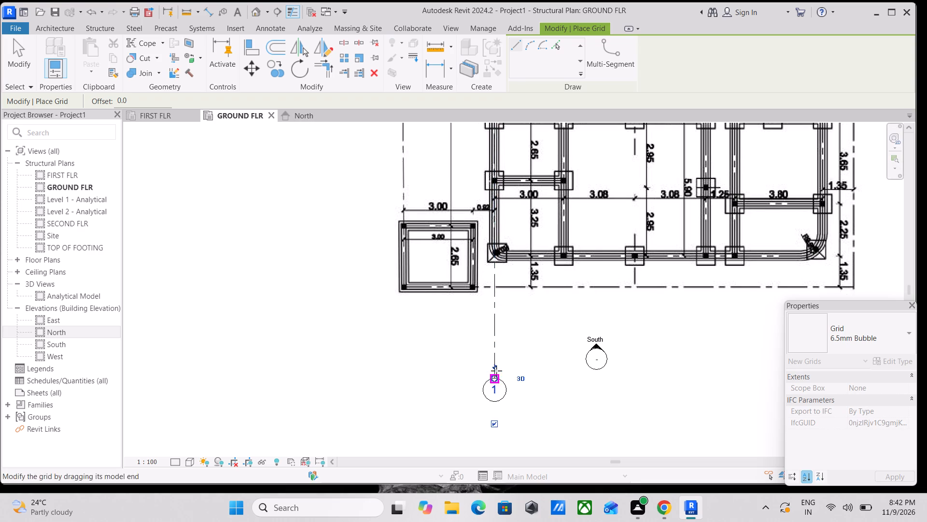
scroll(516, 311, down, 1)
middle_drag(516, 311, 550, 458)
middle_drag(549, 321, 510, 517)
middle_drag(514, 354, 518, 506)
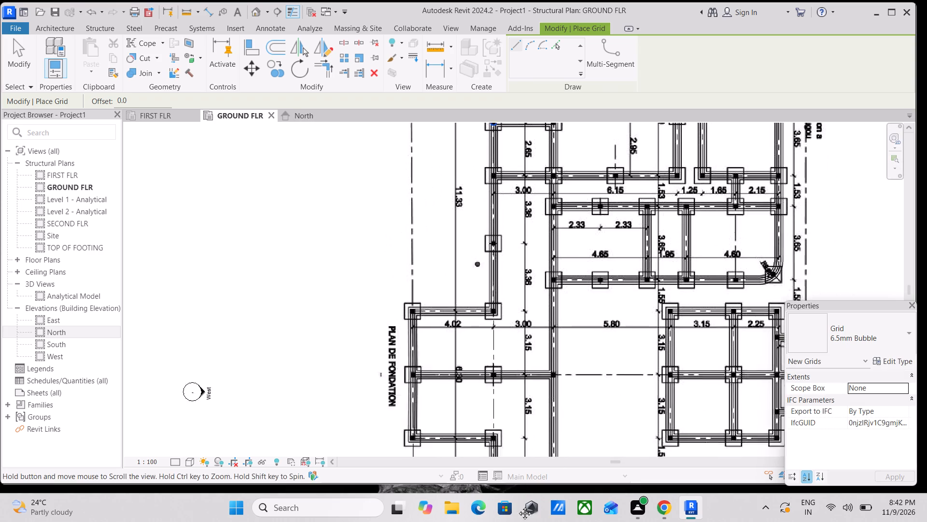
middle_drag(518, 506, 523, 521)
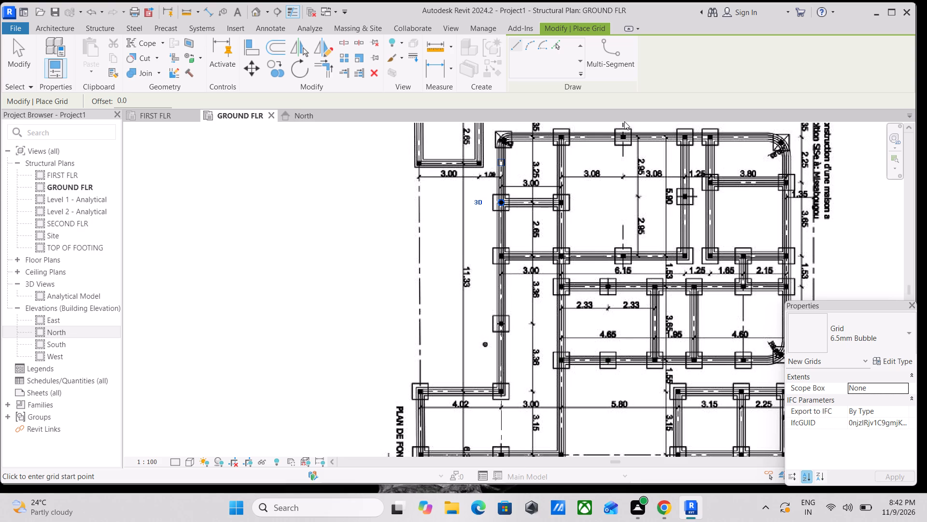
Draw a vertical grid line from the north wall's footing 3.00 east of the corner footing, ending level with the existing grid's south end.
scroll(618, 150, up, 4)
middle_drag(577, 182, 586, 365)
scroll(585, 349, up, 2)
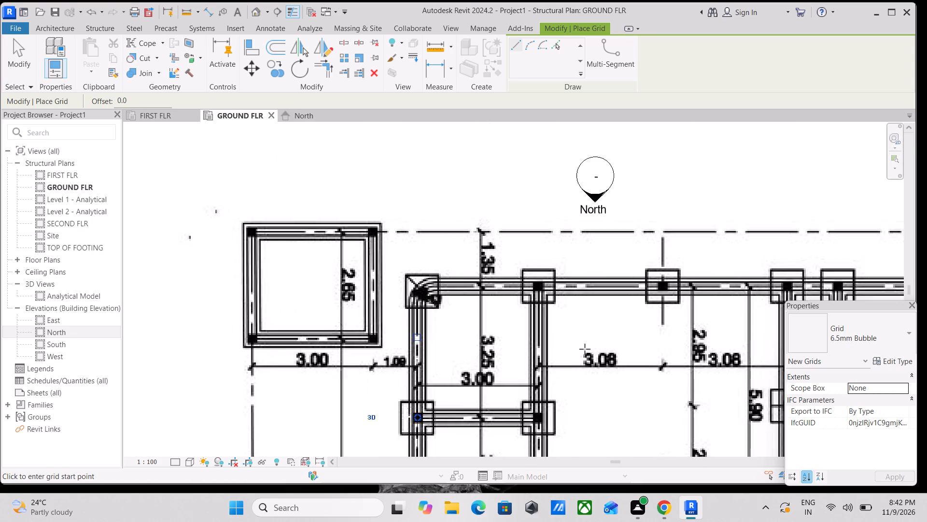
scroll(585, 349, up, 2)
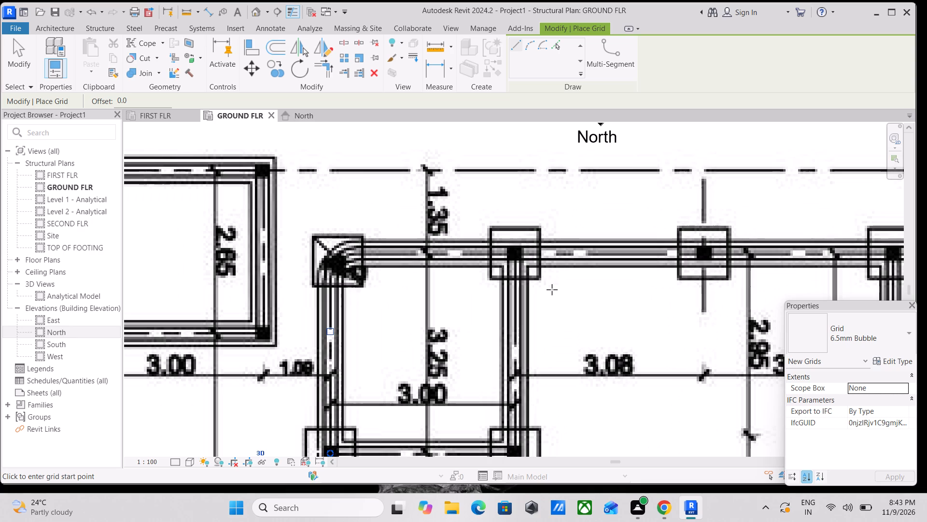
scroll(514, 306, up, 4)
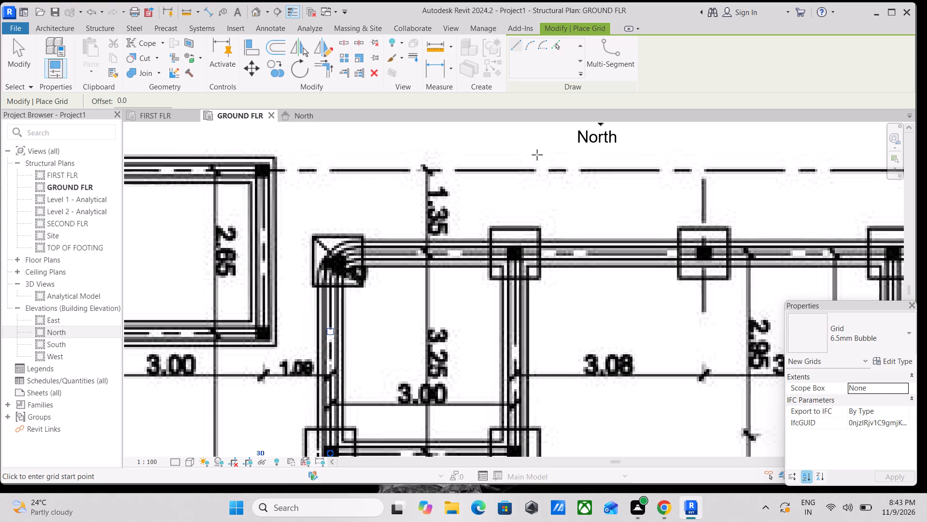
scroll(531, 290, up, 6)
scroll(505, 180, down, 1)
middle_drag(505, 183, 540, 318)
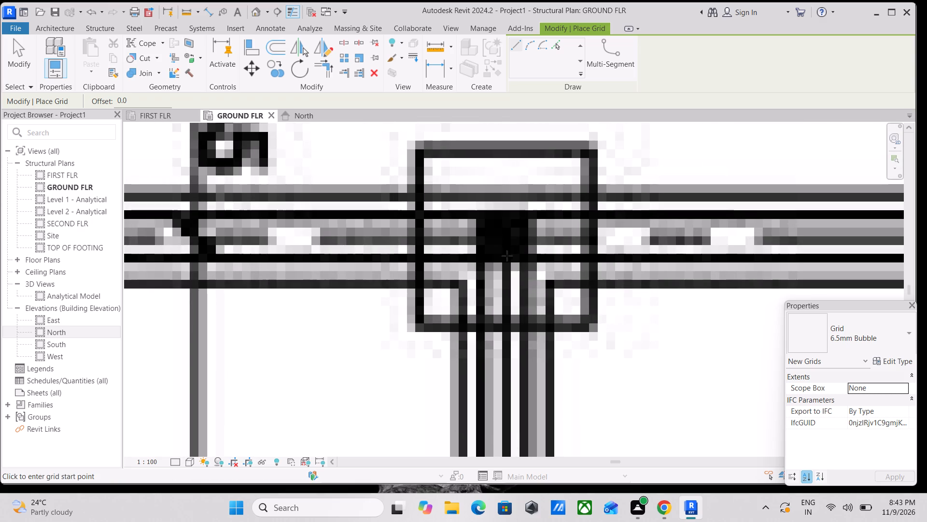
click(506, 217)
scroll(506, 302, down, 4)
middle_drag(503, 292, 507, 184)
scroll(513, 320, down, 6)
middle_drag(504, 302, 499, 160)
scroll(488, 290, down, 4)
middle_drag(492, 277, 503, 202)
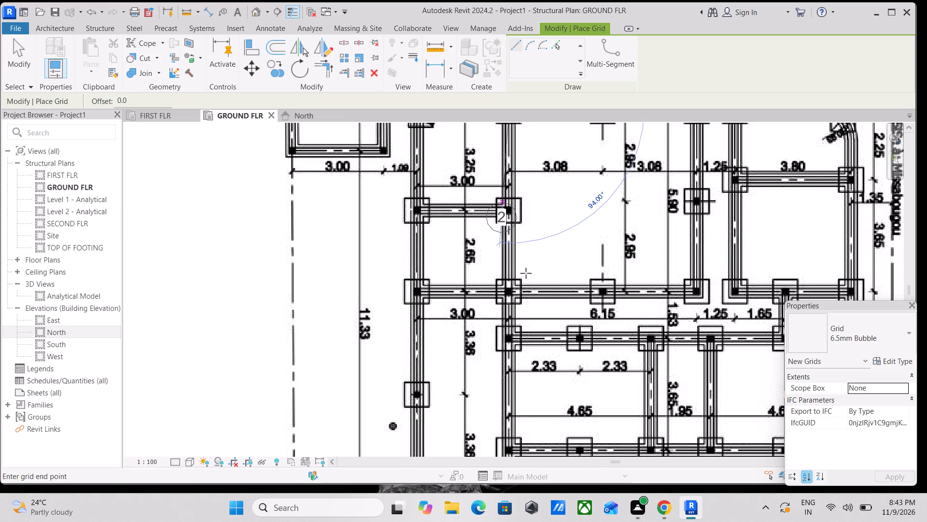
middle_drag(509, 289, 517, 205)
scroll(519, 318, down, 1)
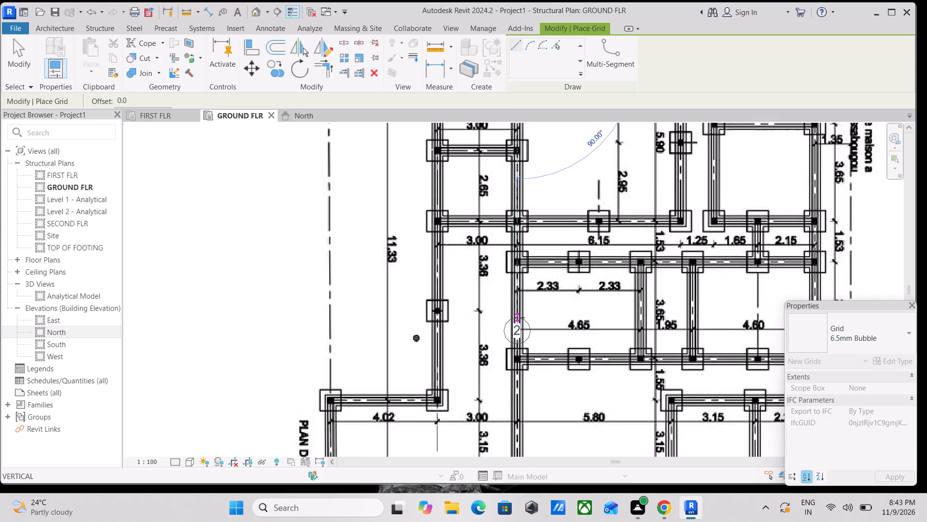
middle_drag(519, 317, 513, 204)
scroll(514, 371, down, 1)
middle_drag(512, 369, 505, 232)
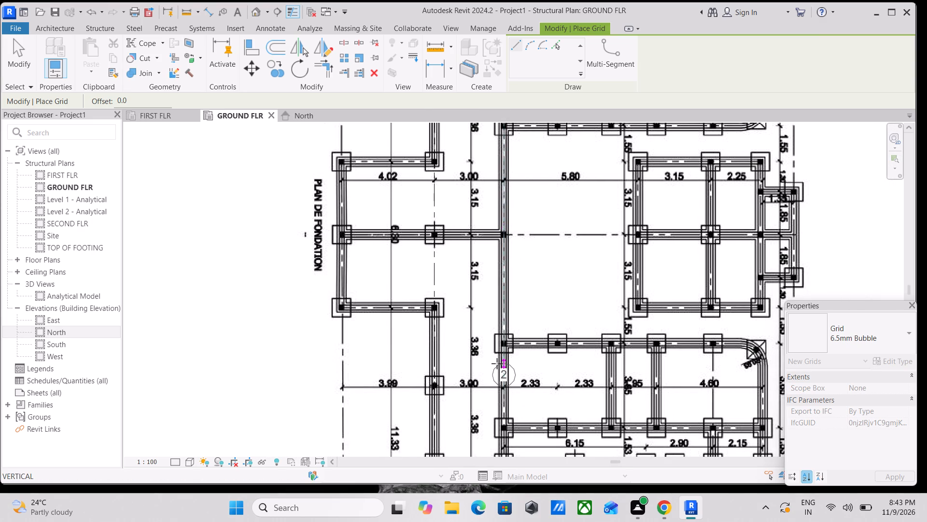
middle_drag(497, 362, 492, 225)
middle_drag(496, 390, 499, 205)
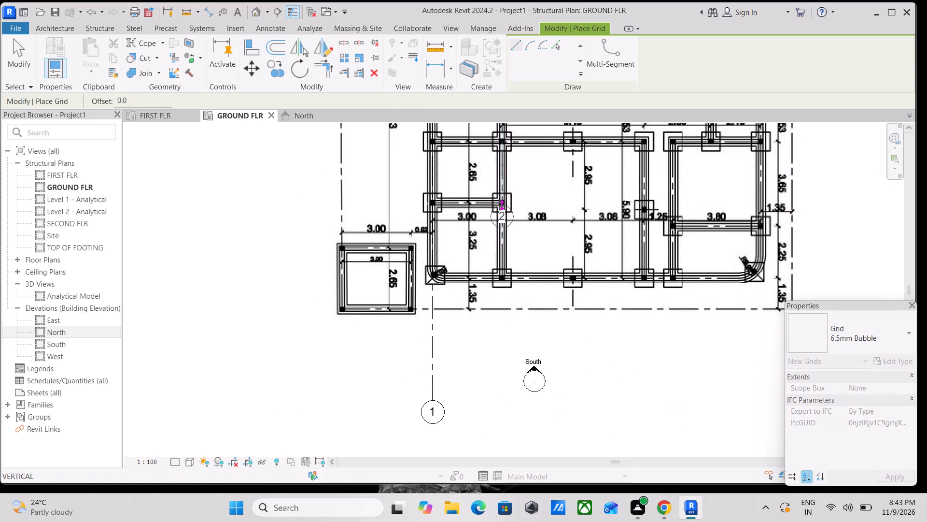
scroll(500, 205, down, 2)
middle_drag(500, 205, 502, 174)
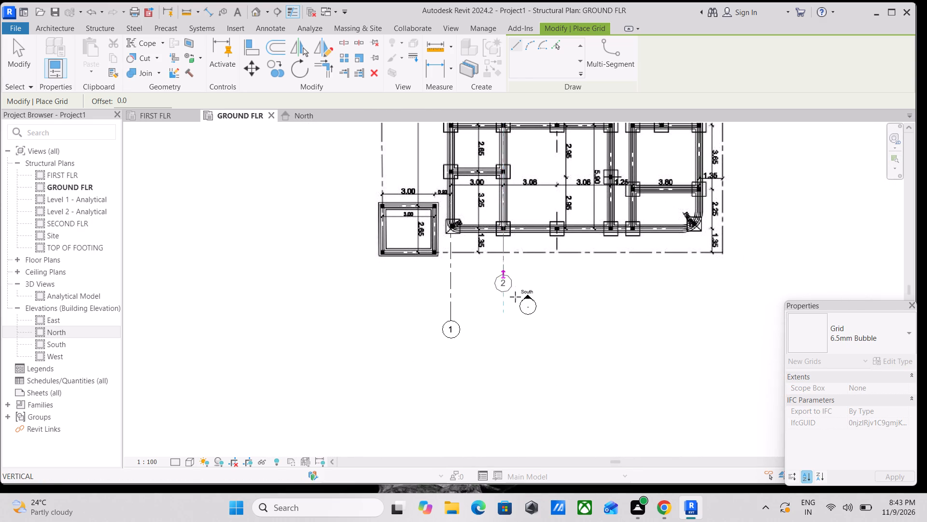
scroll(516, 318, up, 3)
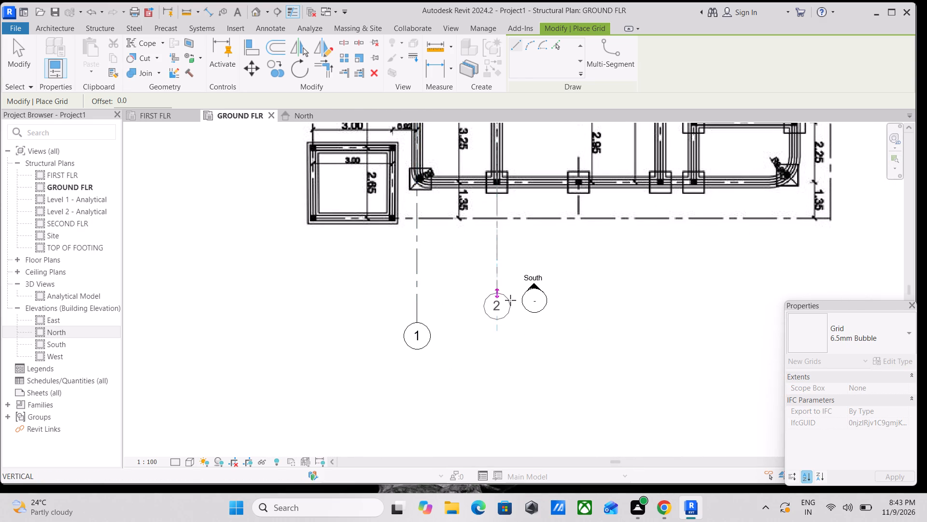
click(512, 324)
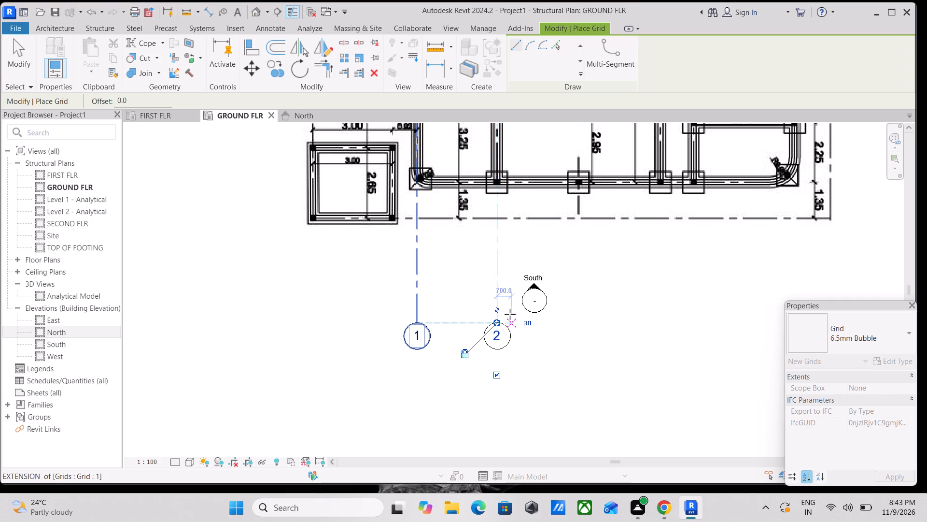
Draw a vertical grid line through the north footing between the two 3.08 spans, ending level with the other grids' south ends.
scroll(512, 289, down, 3)
middle_drag(512, 289, 520, 464)
middle_drag(500, 186, 492, 392)
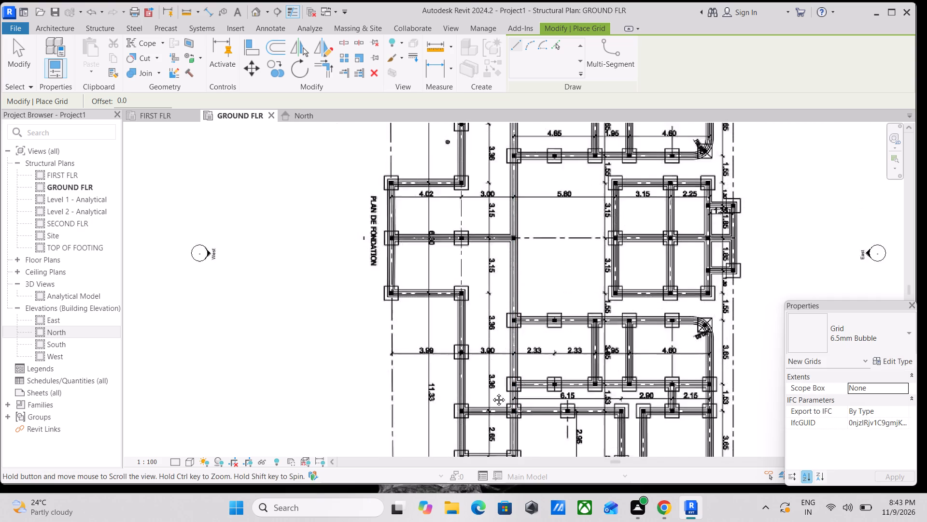
middle_drag(492, 392, 484, 420)
middle_drag(539, 269, 551, 420)
scroll(553, 361, up, 1)
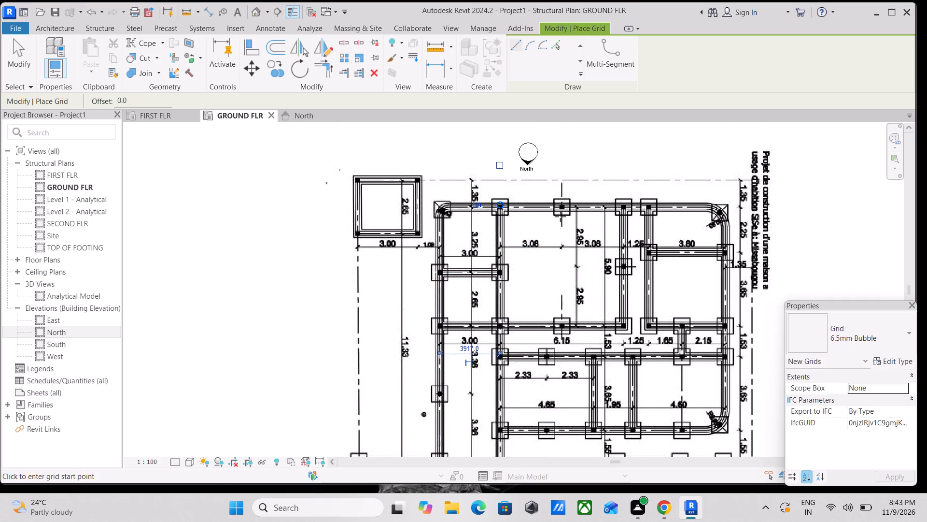
scroll(560, 217, up, 3)
scroll(561, 168, up, 6)
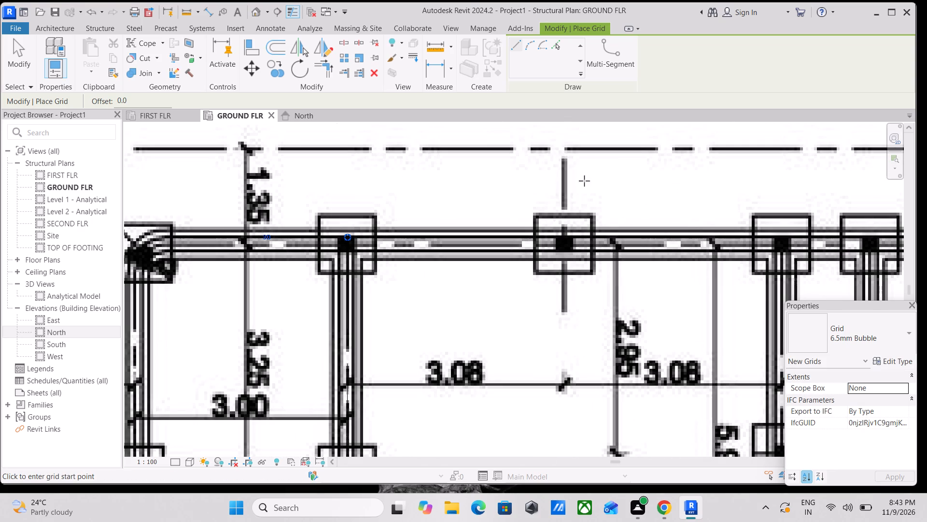
click(564, 159)
scroll(554, 341, down, 2)
middle_drag(554, 341, 587, 216)
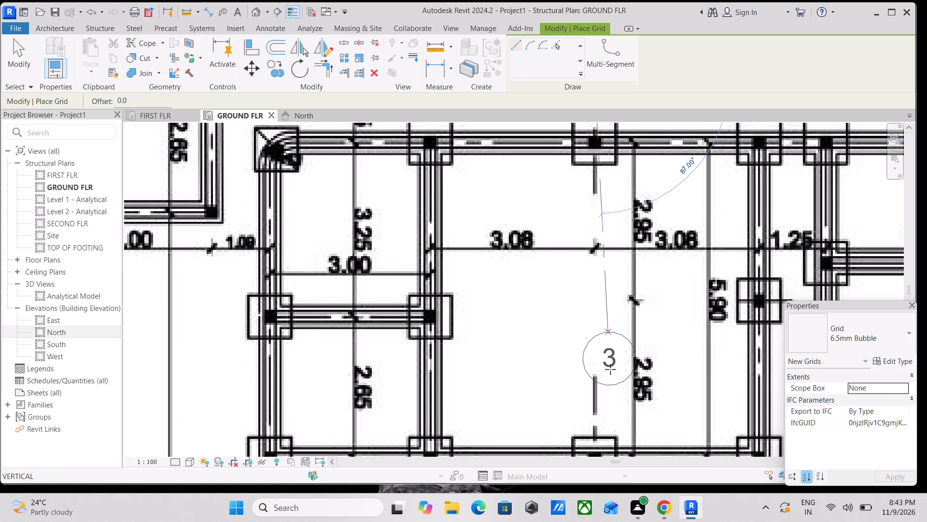
scroll(616, 409, down, 2)
middle_drag(605, 397, 568, 247)
scroll(568, 337, down, 2)
middle_drag(565, 345, 566, 242)
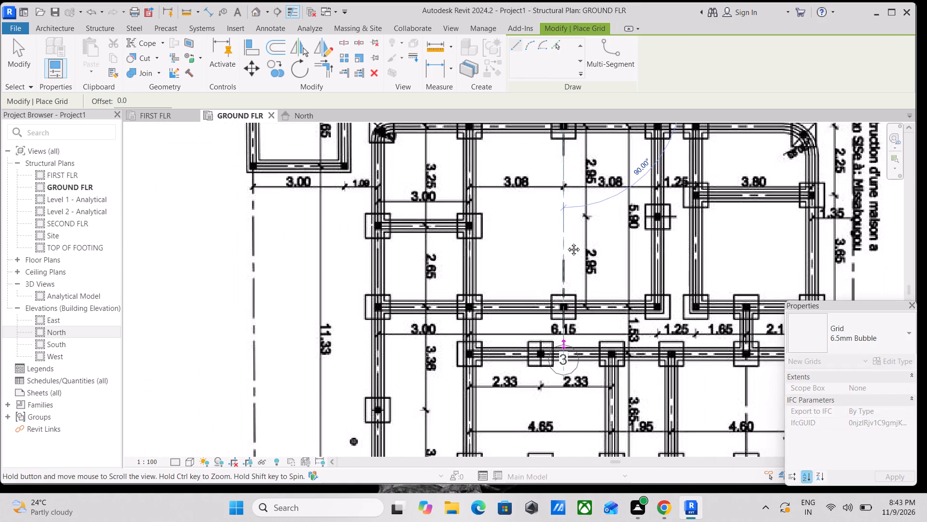
middle_drag(566, 242, 568, 147)
scroll(566, 151, down, 1)
middle_drag(556, 374, 561, 239)
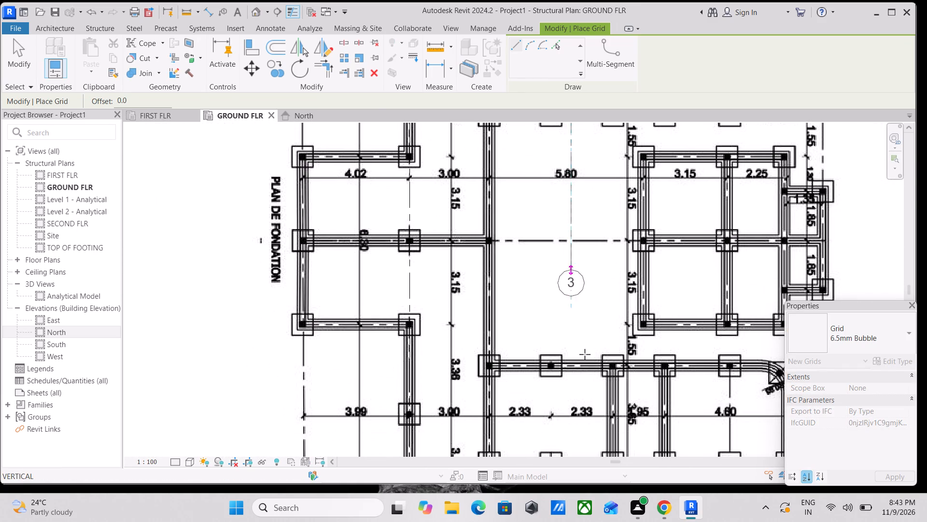
scroll(586, 378, down, 2)
middle_drag(583, 377, 585, 281)
middle_drag(580, 438, 583, 335)
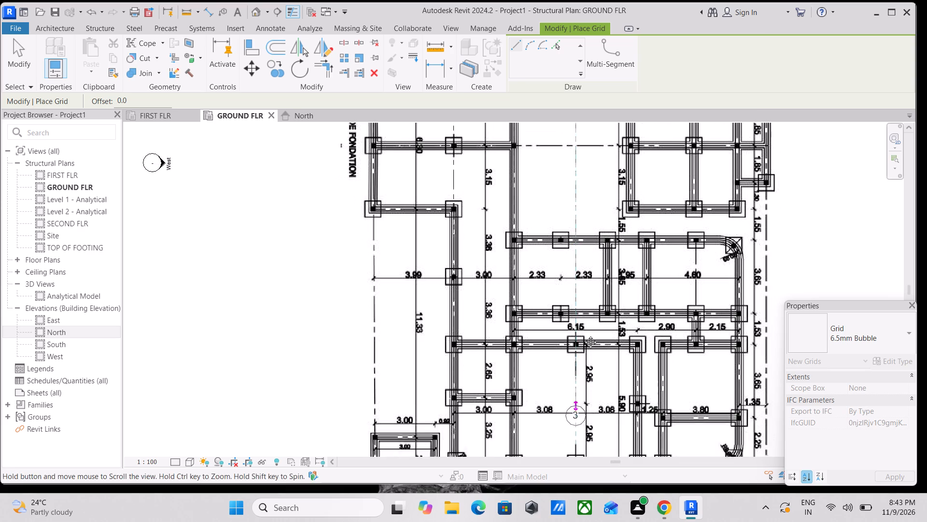
middle_drag(583, 335, 590, 227)
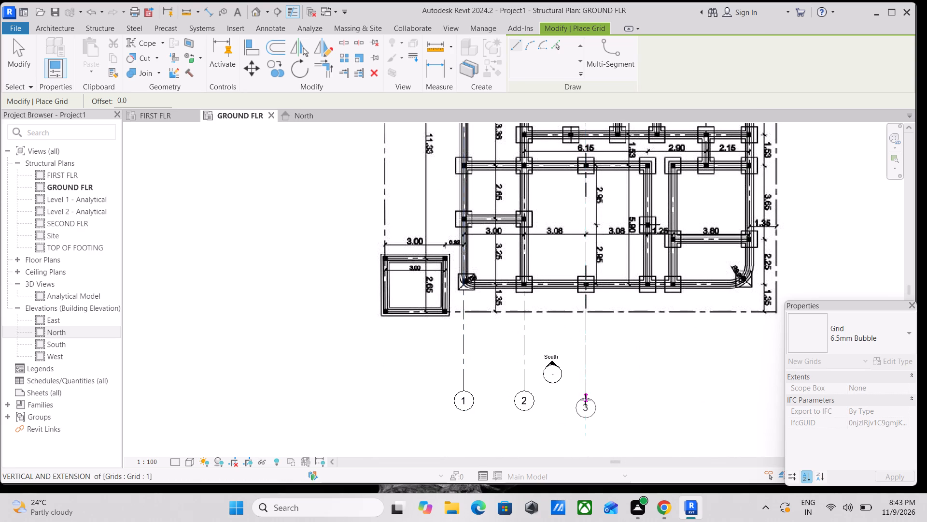
click(585, 388)
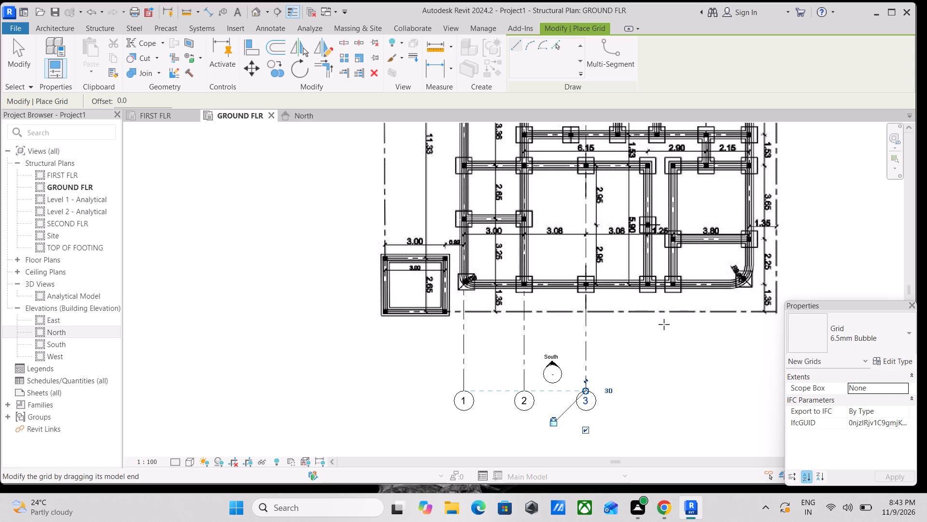
Draw a vertical grid line from the north wall's footing 3.08 east of grid 3, ending level with the other grids' south ends.
scroll(663, 232, up, 3)
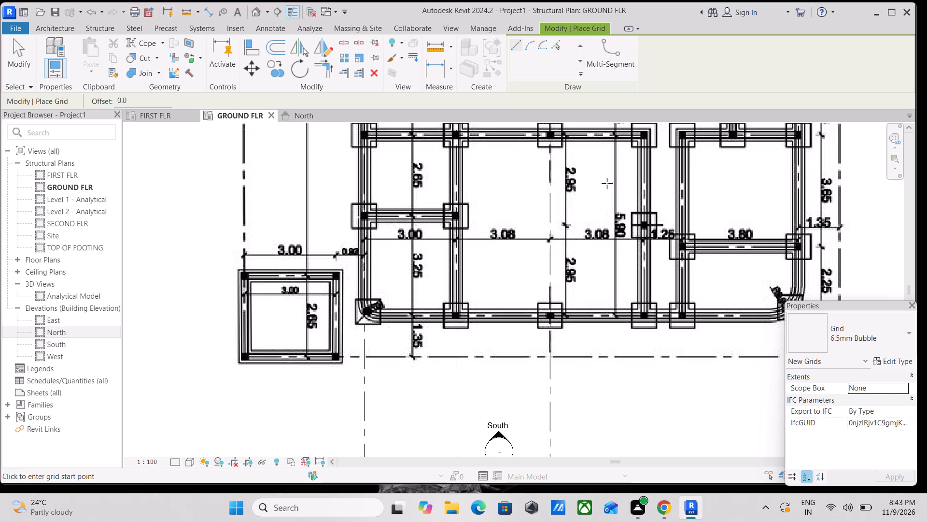
middle_drag(606, 187, 578, 463)
scroll(551, 251, down, 1)
scroll(526, 174, down, 2)
middle_drag(524, 179, 531, 204)
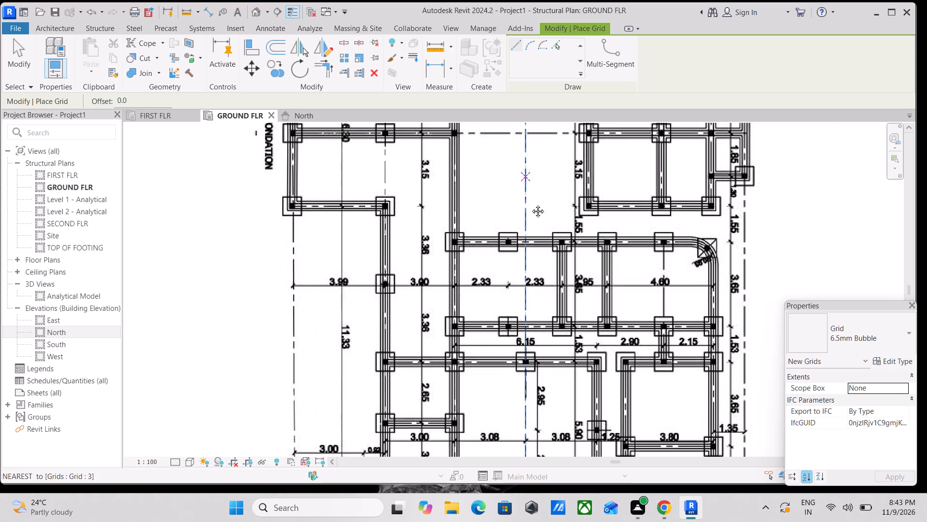
middle_drag(531, 204, 540, 336)
middle_drag(543, 143, 537, 338)
scroll(636, 155, up, 3)
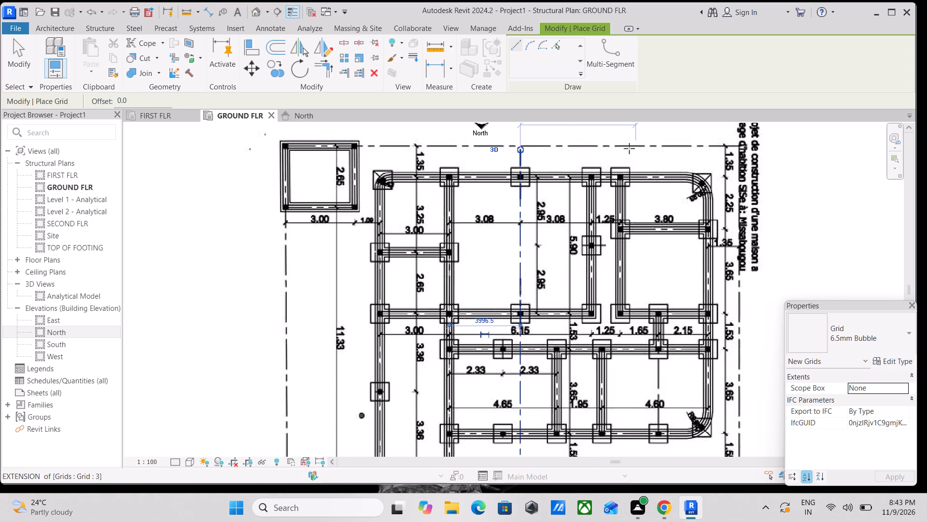
scroll(598, 159, up, 3)
scroll(564, 217, up, 4)
scroll(573, 171, up, 7)
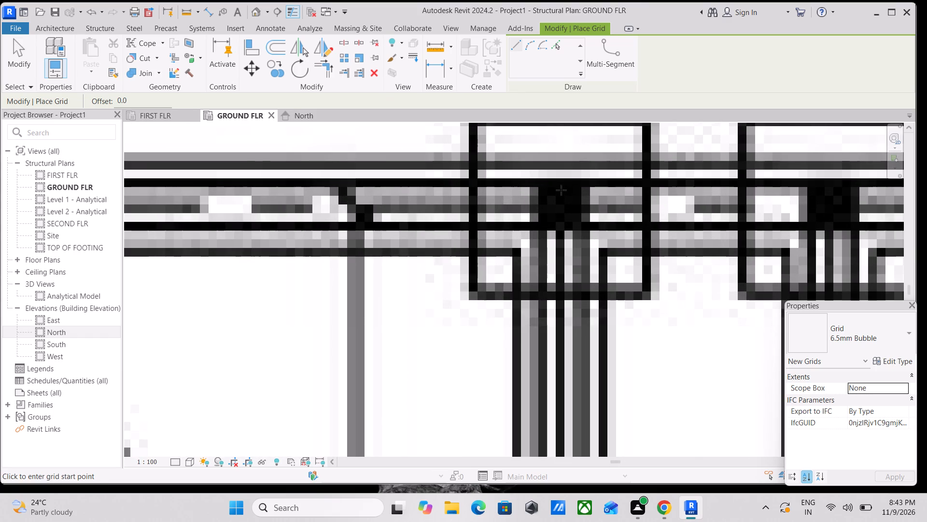
click(561, 187)
scroll(568, 290, down, 2)
middle_drag(568, 290, 563, 188)
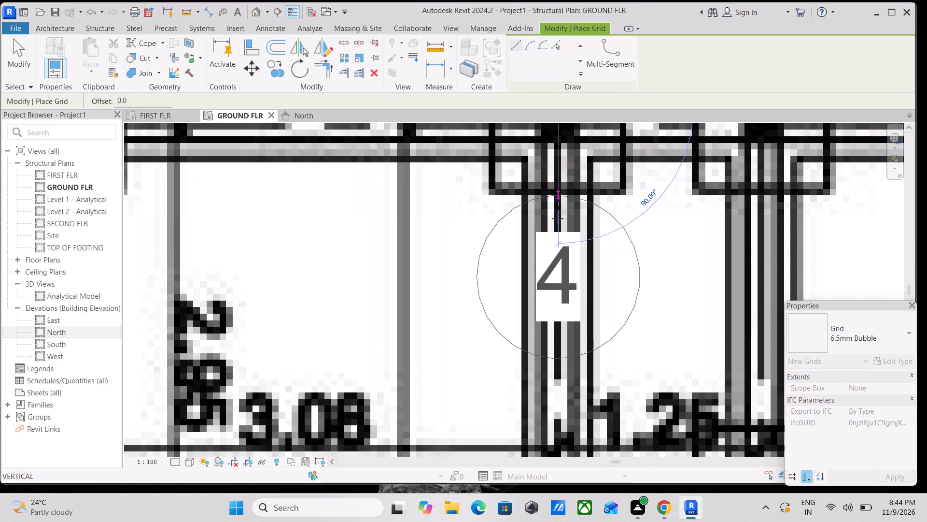
scroll(558, 238, down, 3)
middle_drag(558, 237, 564, 97)
scroll(567, 197, down, 3)
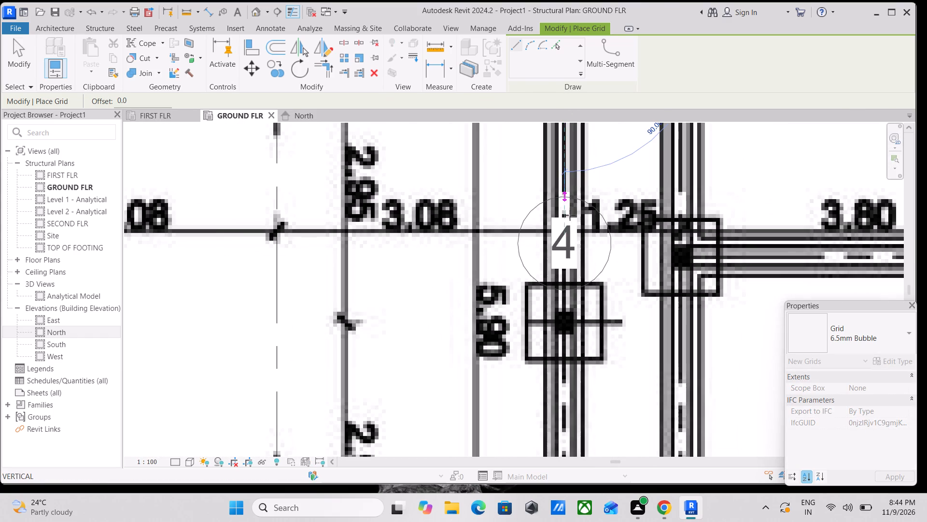
scroll(573, 299, down, 3)
middle_drag(573, 282, 574, 134)
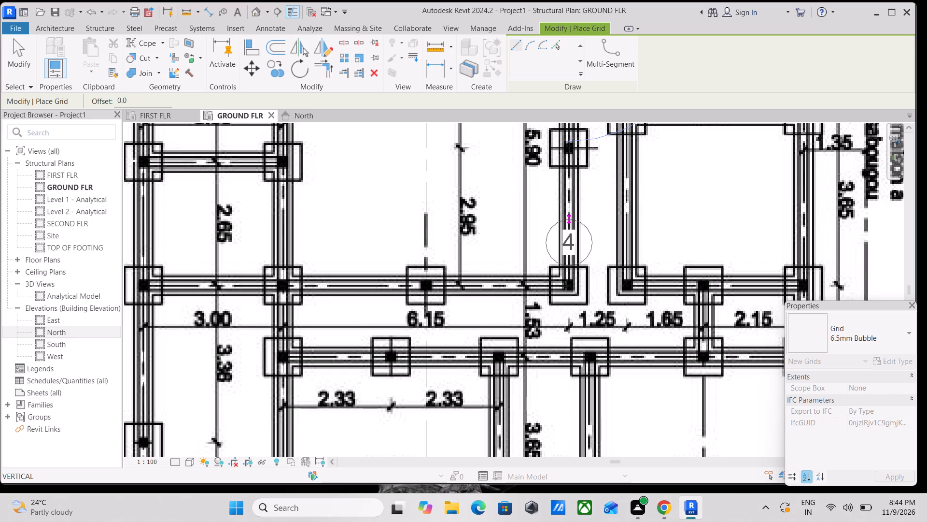
middle_drag(565, 383, 576, 224)
scroll(578, 388, down, 2)
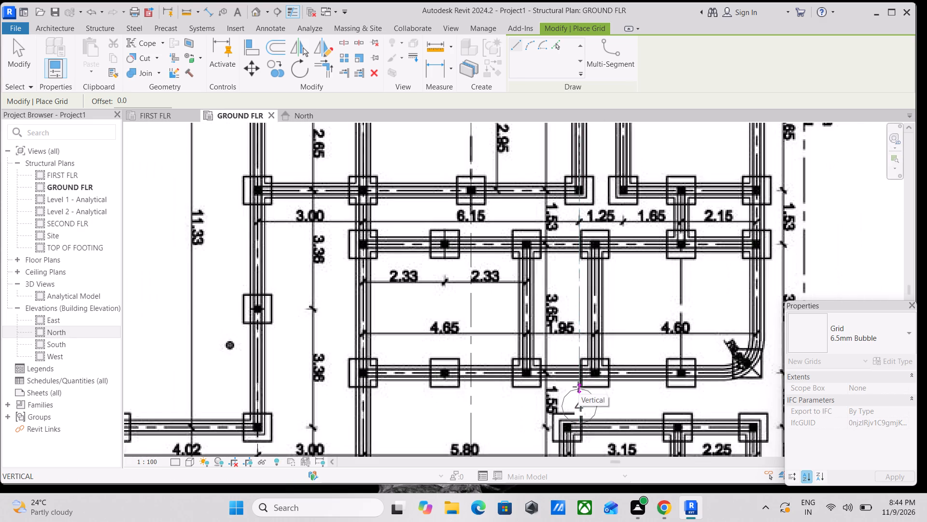
middle_drag(578, 388, 586, 312)
scroll(602, 429, down, 1)
middle_drag(599, 427, 591, 421)
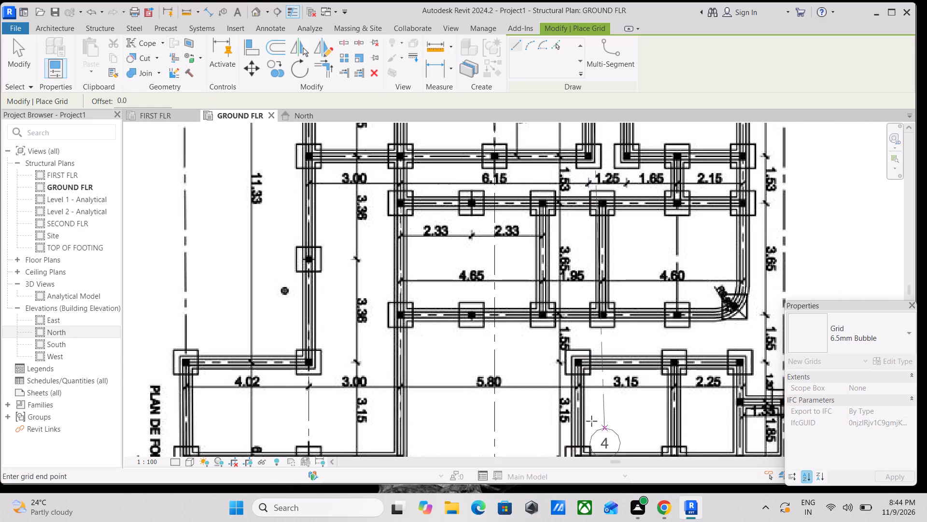
middle_drag(591, 421, 581, 324)
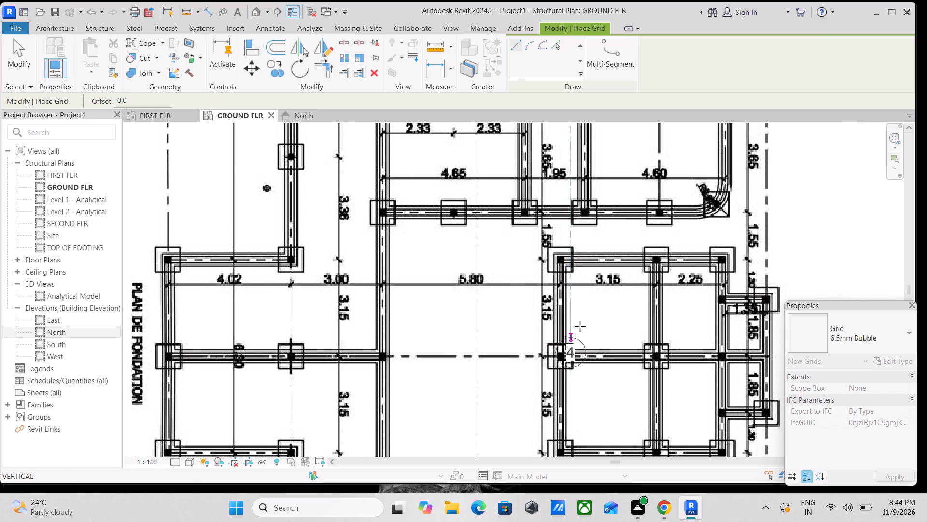
scroll(585, 307, down, 1)
middle_drag(585, 311, 606, 521)
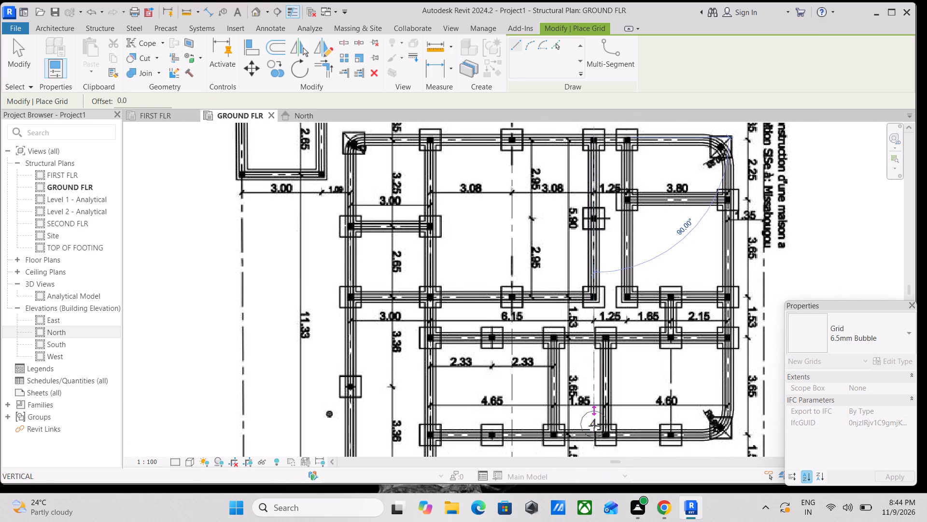
scroll(594, 426, up, 6)
scroll(596, 420, down, 1)
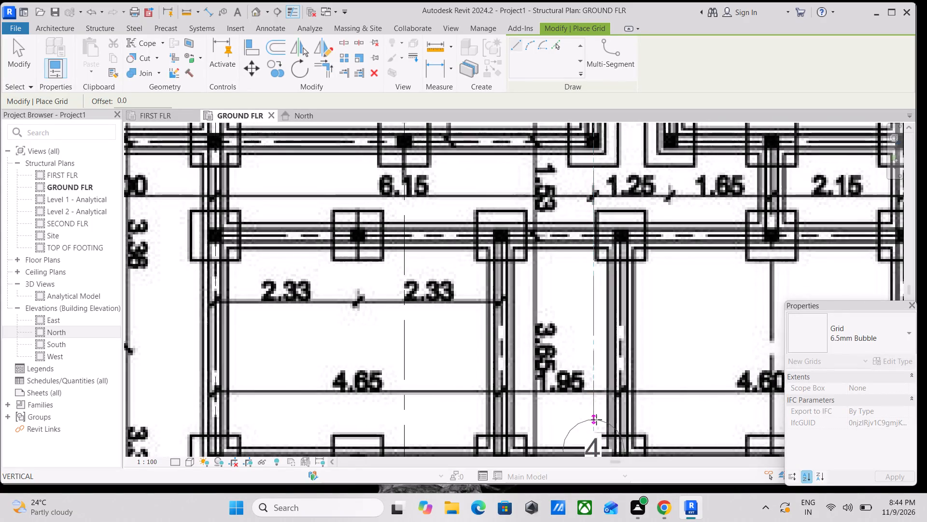
scroll(596, 420, down, 3)
middle_drag(596, 420, 612, 295)
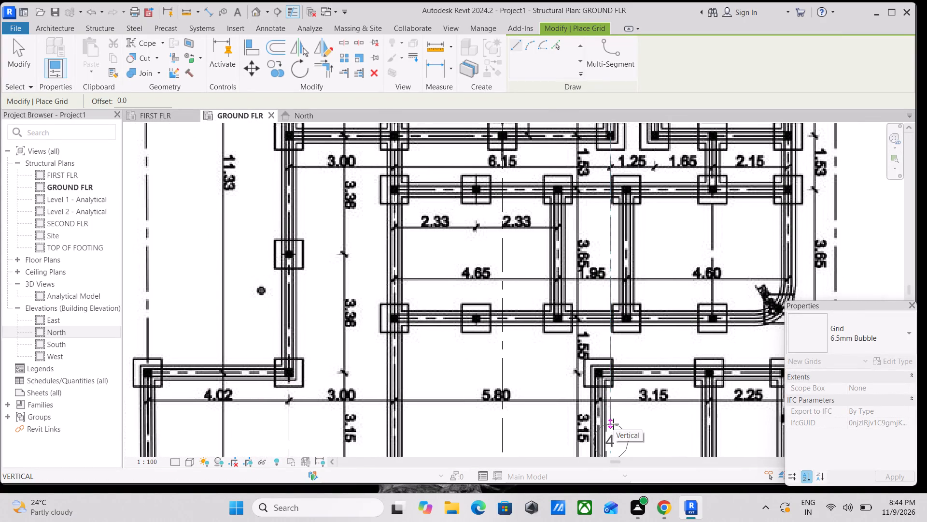
scroll(613, 424, down, 2)
middle_drag(613, 424, 621, 275)
scroll(617, 289, down, 1)
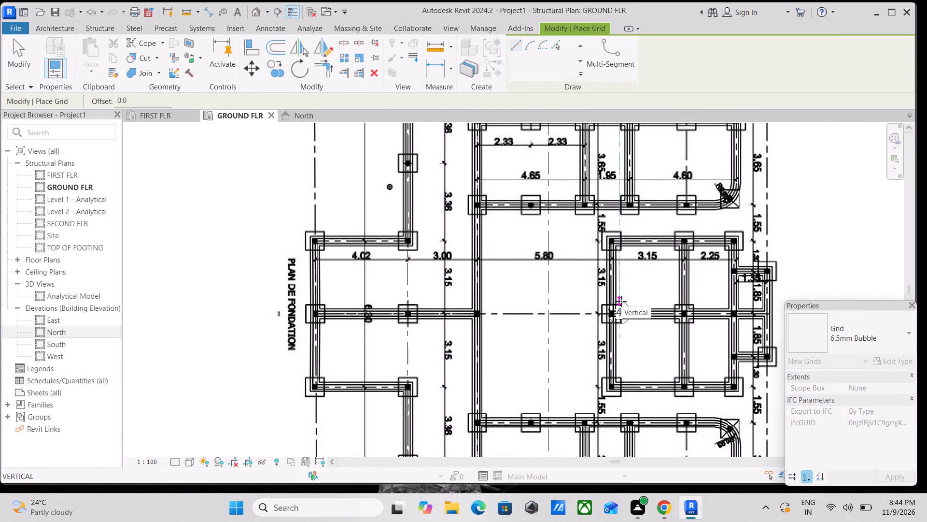
middle_drag(619, 401, 629, 226)
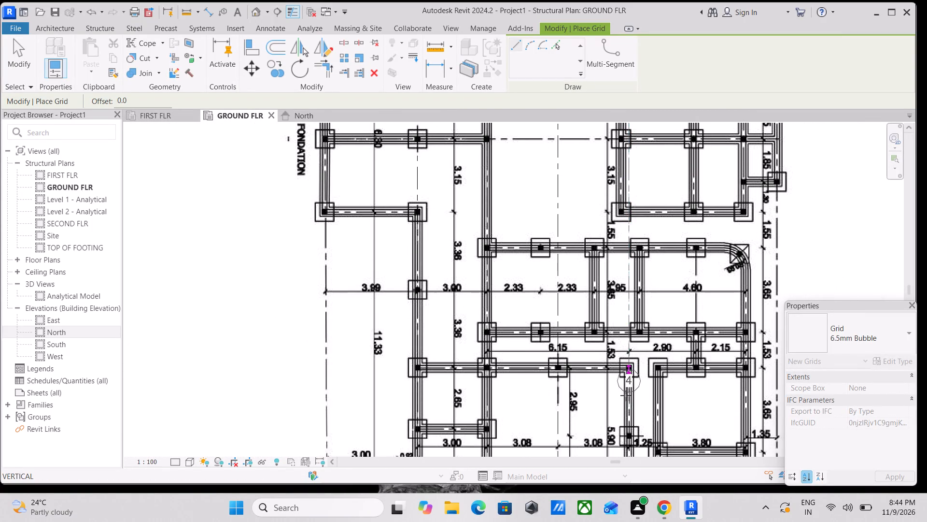
scroll(623, 436, down, 1)
middle_drag(620, 420, 640, 245)
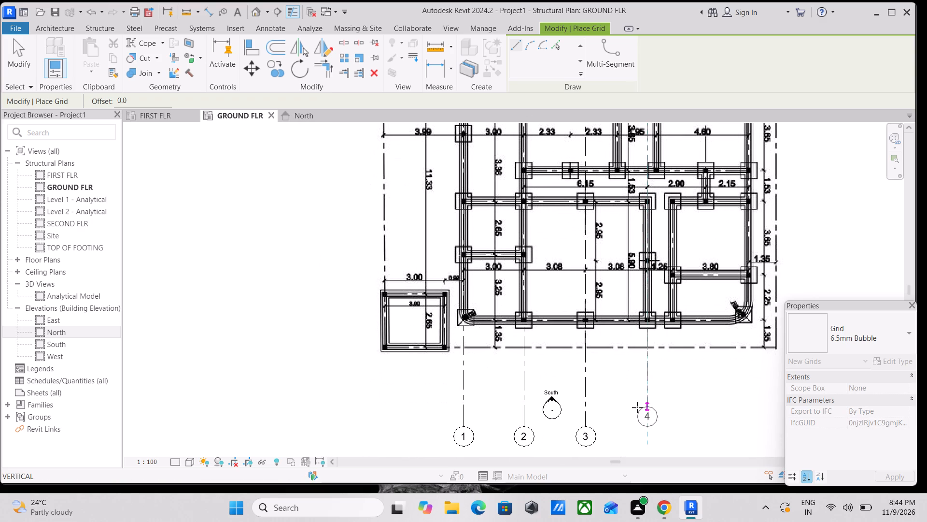
click(638, 426)
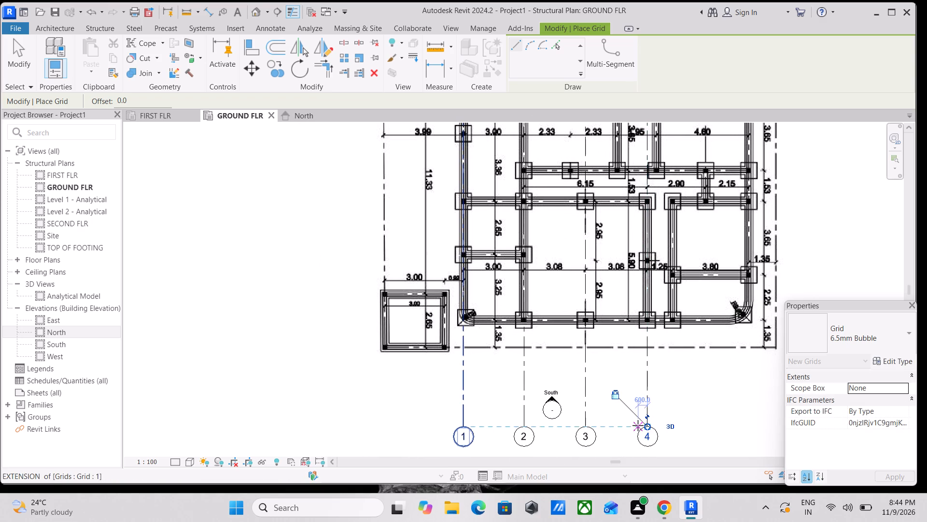
Draw a vertical grid line from the north wall's footing 1.25 east of grid 4, ending level with the other grids' south ends.
scroll(707, 310, down, 3)
middle_drag(689, 323, 569, 426)
middle_drag(551, 208, 553, 402)
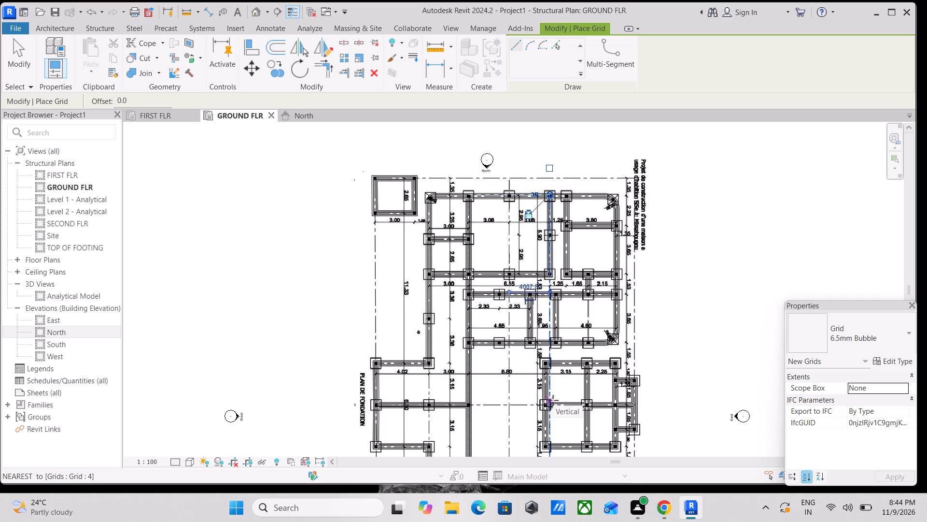
scroll(595, 159, up, 4)
scroll(550, 194, up, 1)
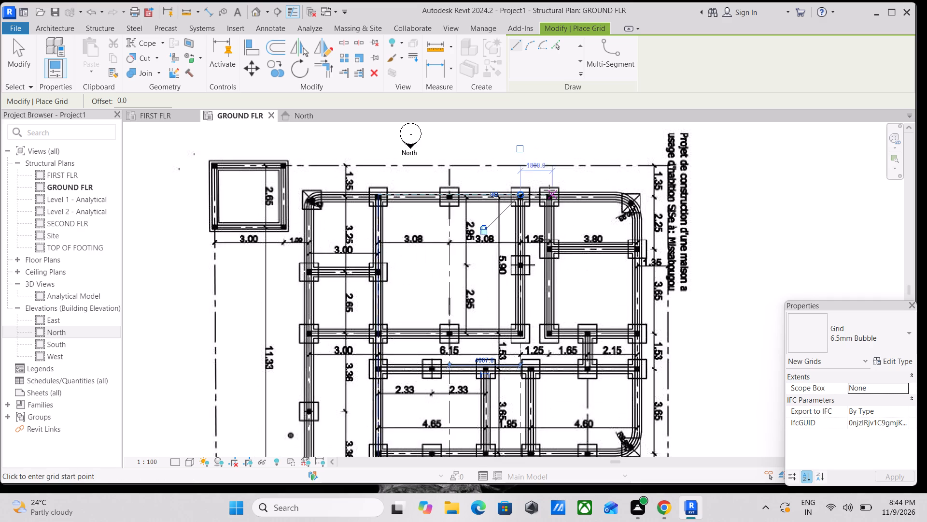
scroll(549, 190, up, 11)
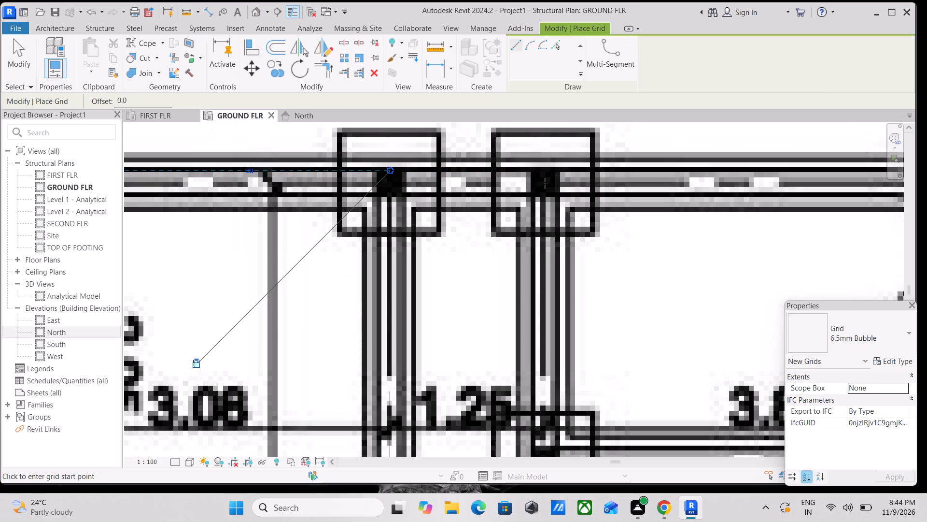
scroll(541, 188, up, 3)
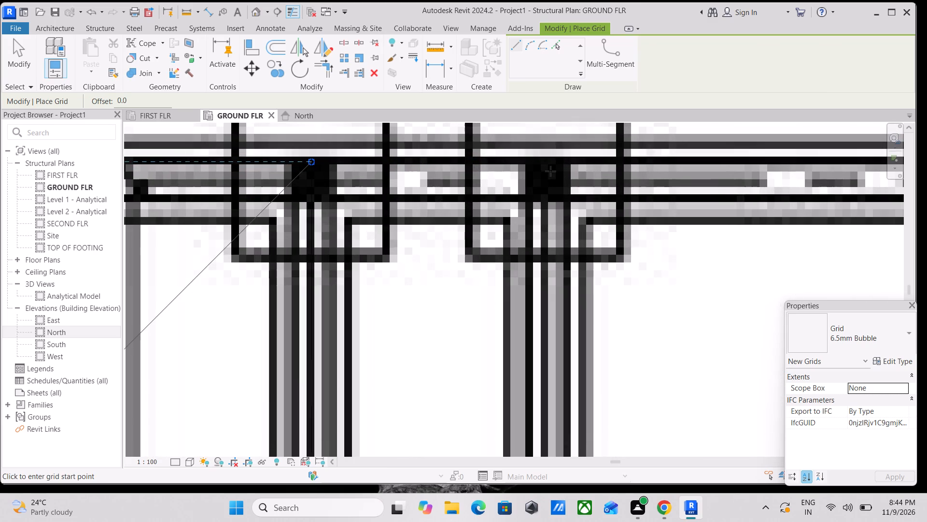
click(546, 172)
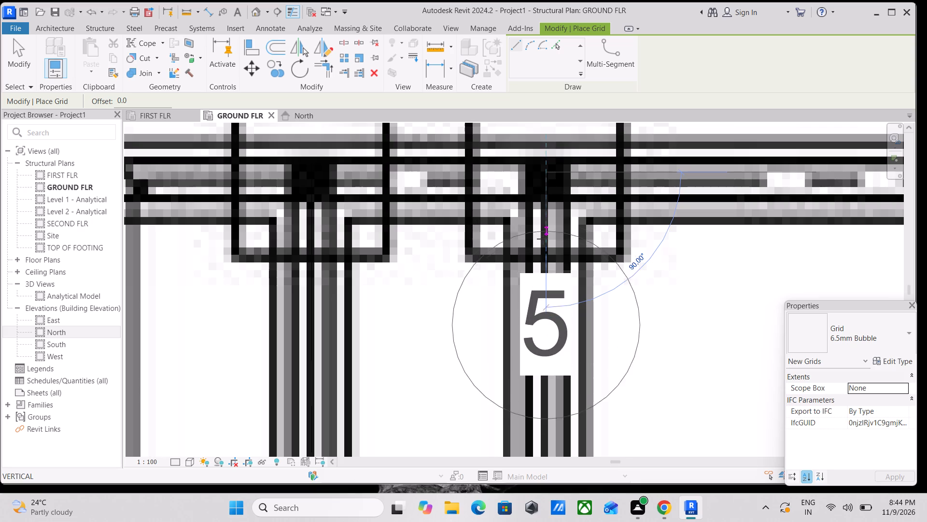
scroll(542, 246, down, 4)
middle_drag(542, 240, 542, 183)
scroll(545, 319, down, 1)
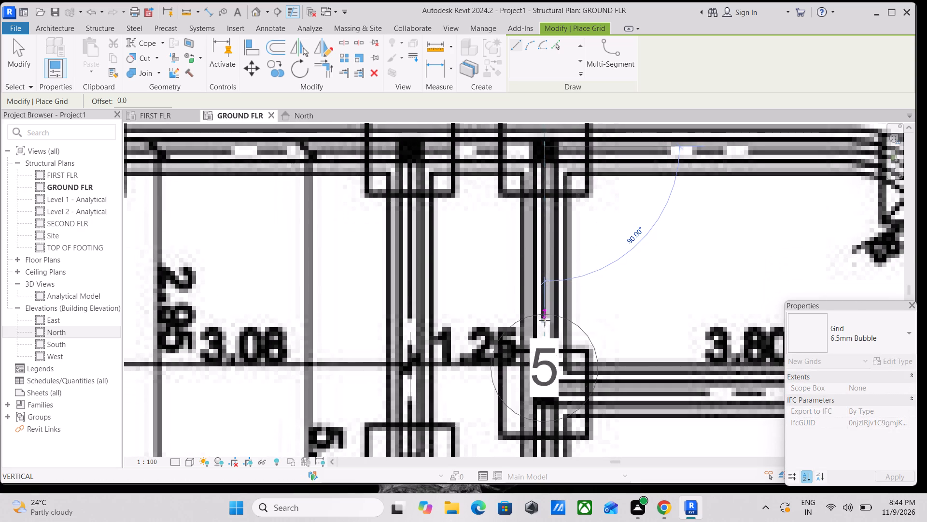
scroll(545, 320, down, 2)
middle_drag(544, 321, 554, 188)
scroll(545, 325, down, 3)
middle_drag(544, 326, 563, 208)
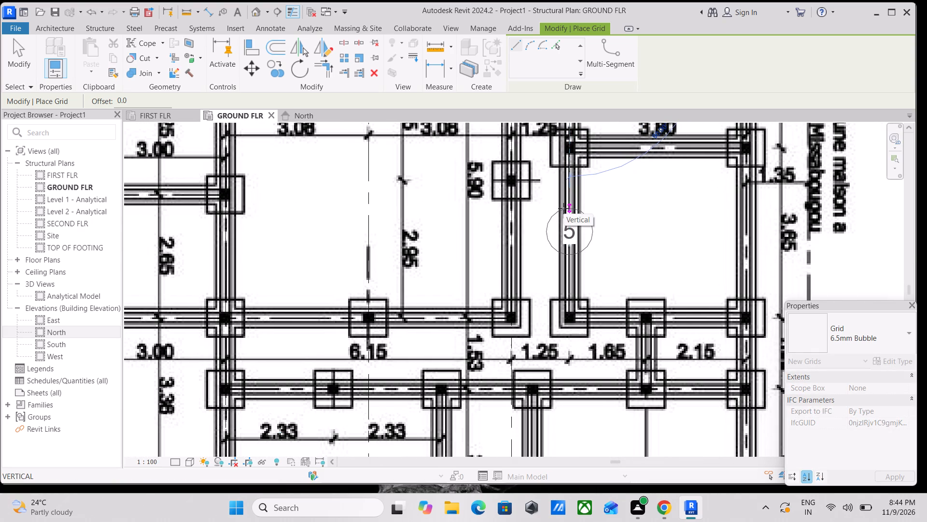
scroll(566, 343, down, 2)
middle_drag(566, 340, 565, 313)
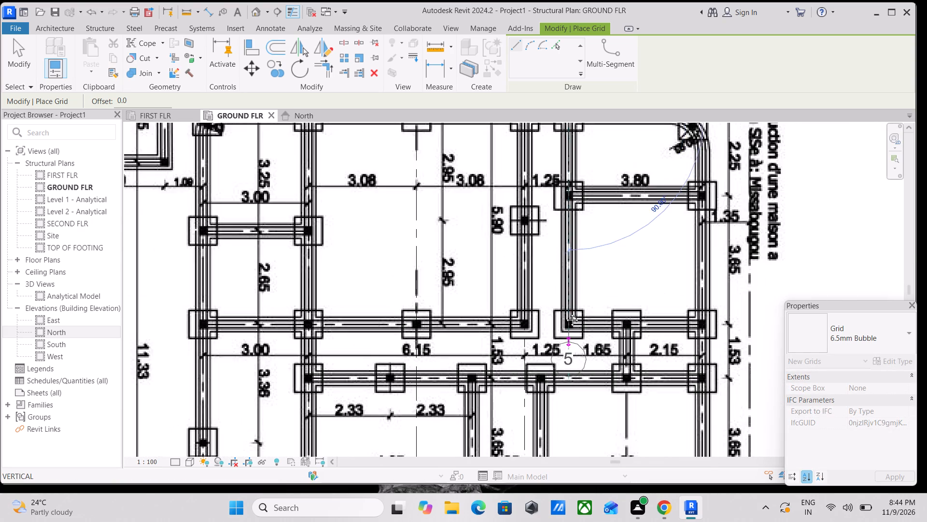
middle_drag(565, 313, 603, 174)
scroll(596, 193, down, 1)
middle_drag(604, 391, 635, 251)
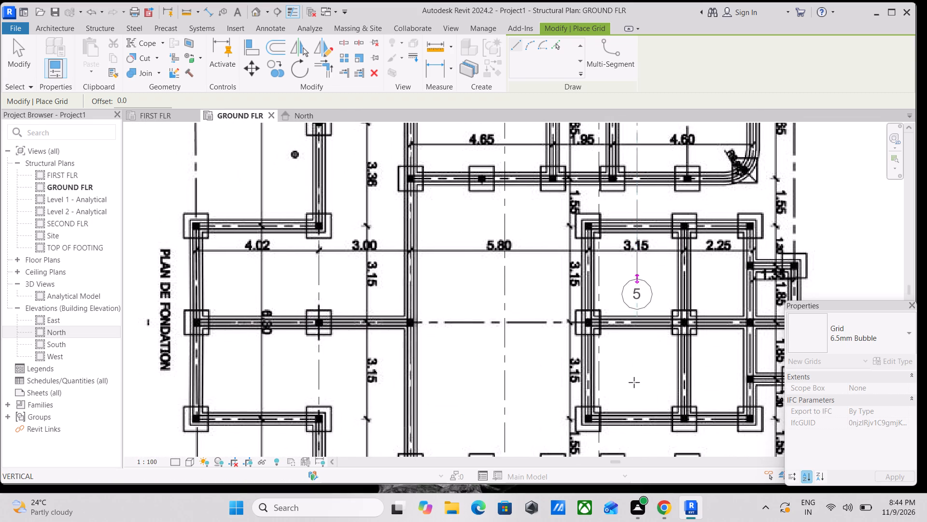
scroll(633, 411, down, 2)
middle_drag(633, 410, 649, 256)
scroll(645, 448, down, 1)
middle_drag(645, 447, 644, 340)
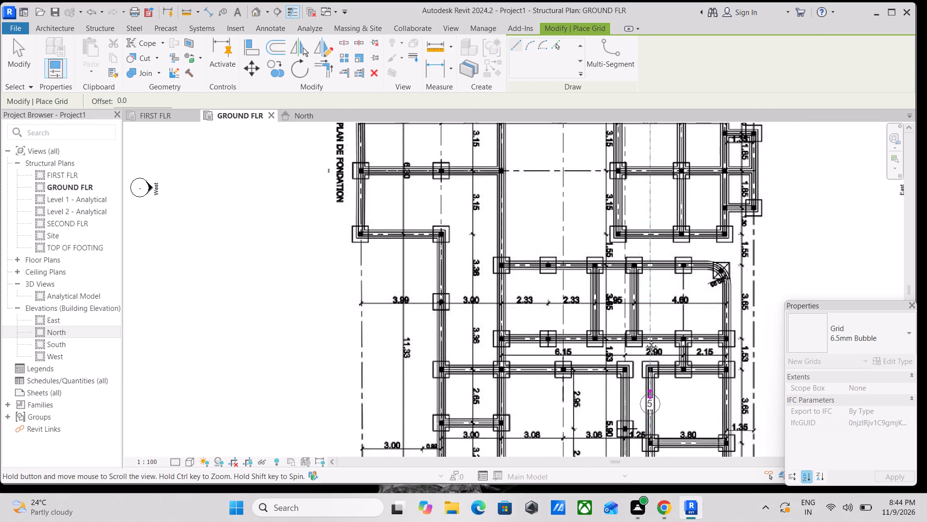
middle_drag(644, 340, 641, 325)
scroll(641, 323, down, 1)
middle_drag(641, 323, 653, 230)
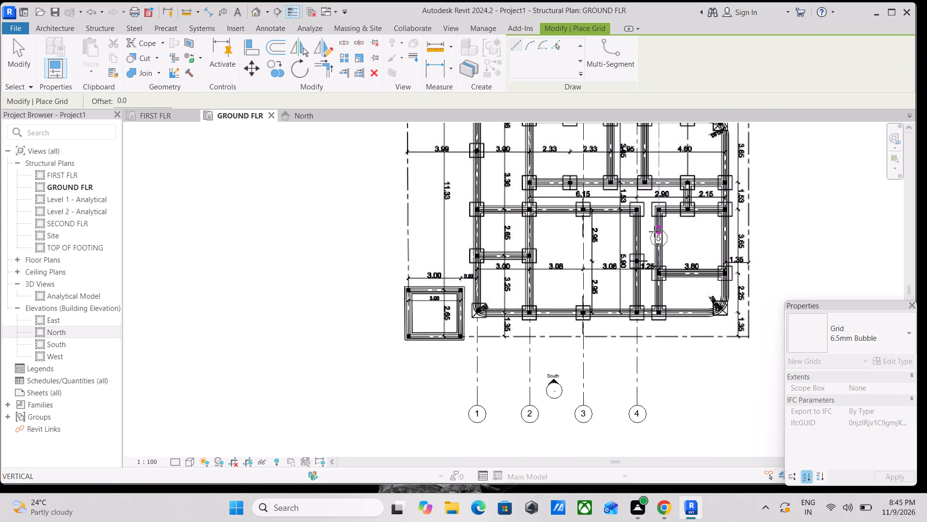
click(657, 404)
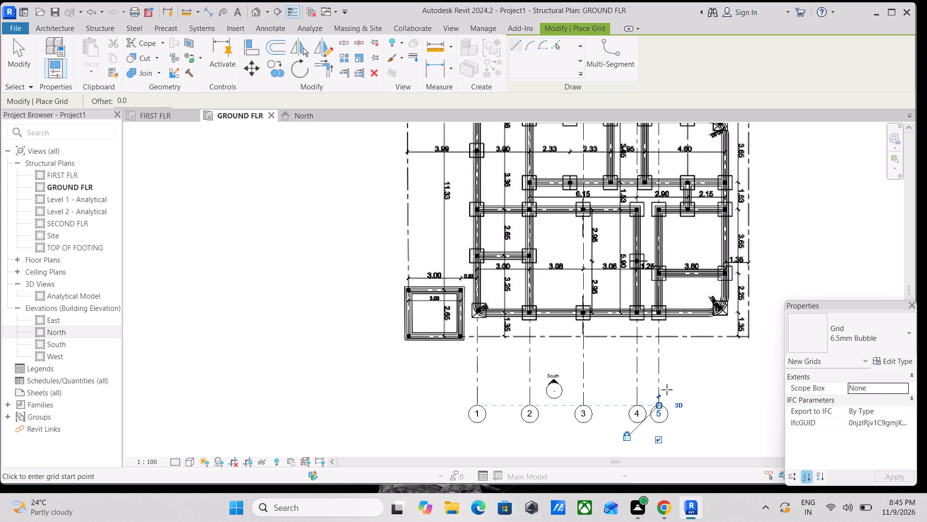
Draw a vertical grid line from the footing at the east end of the northern 3.80 beam, ending level with the other grids' south ends.
scroll(715, 333, up, 1)
middle_drag(652, 298, 627, 438)
scroll(670, 242, up, 2)
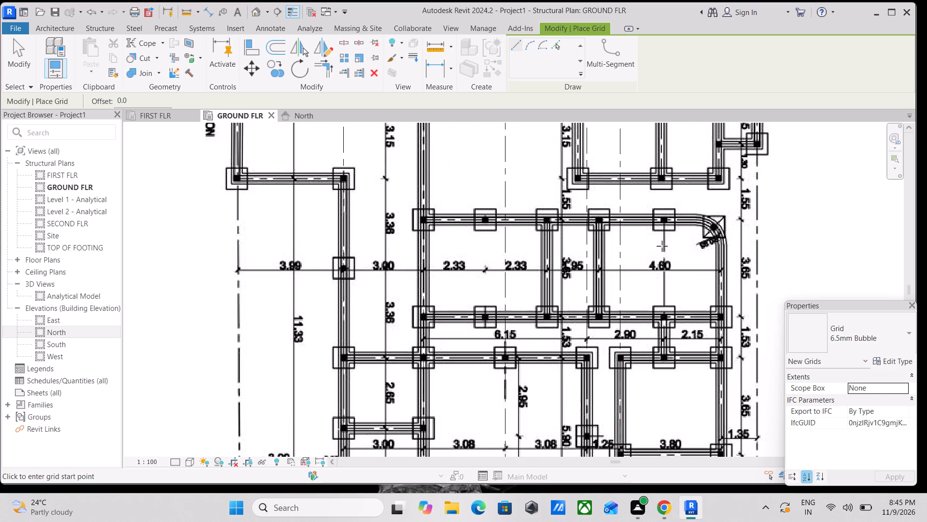
middle_drag(642, 253, 635, 442)
middle_drag(638, 214, 628, 419)
scroll(637, 246, up, 1)
middle_drag(637, 246, 636, 434)
scroll(652, 241, up, 1)
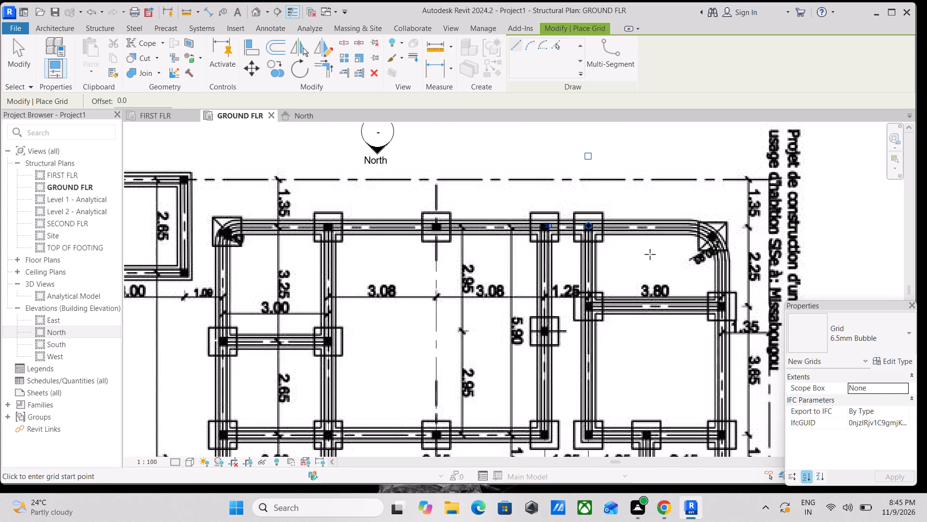
middle_drag(647, 248, 611, 172)
scroll(626, 217, down, 1)
scroll(630, 245, up, 1)
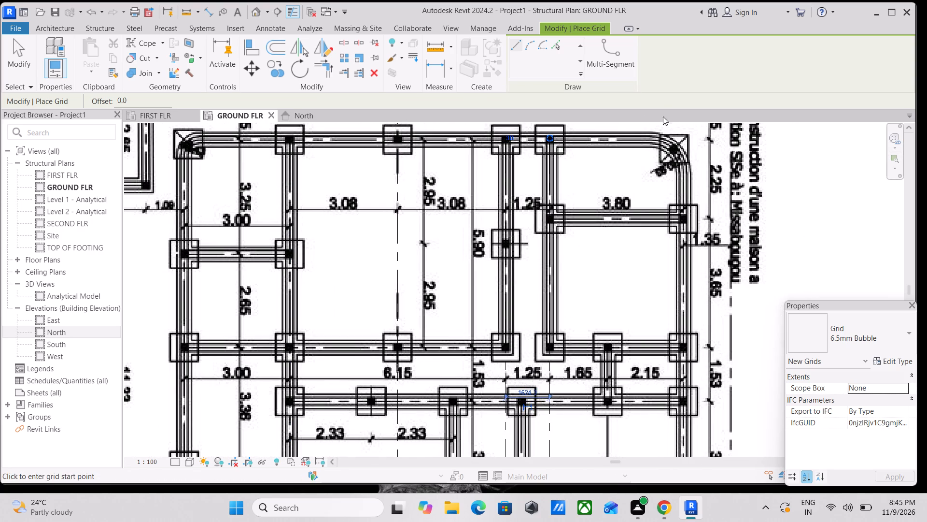
middle_drag(672, 120, 660, 160)
scroll(674, 194, up, 2)
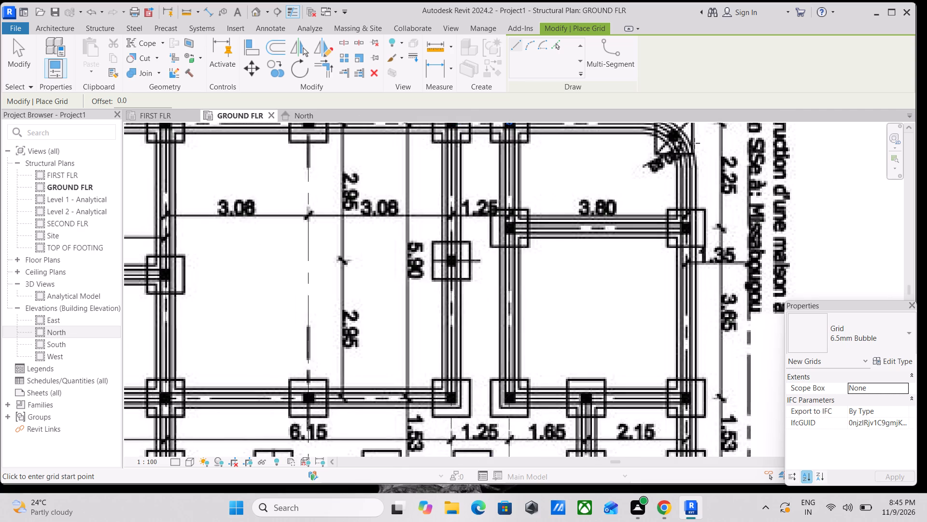
scroll(694, 143, up, 2)
middle_drag(694, 143, 659, 276)
scroll(648, 379, up, 1)
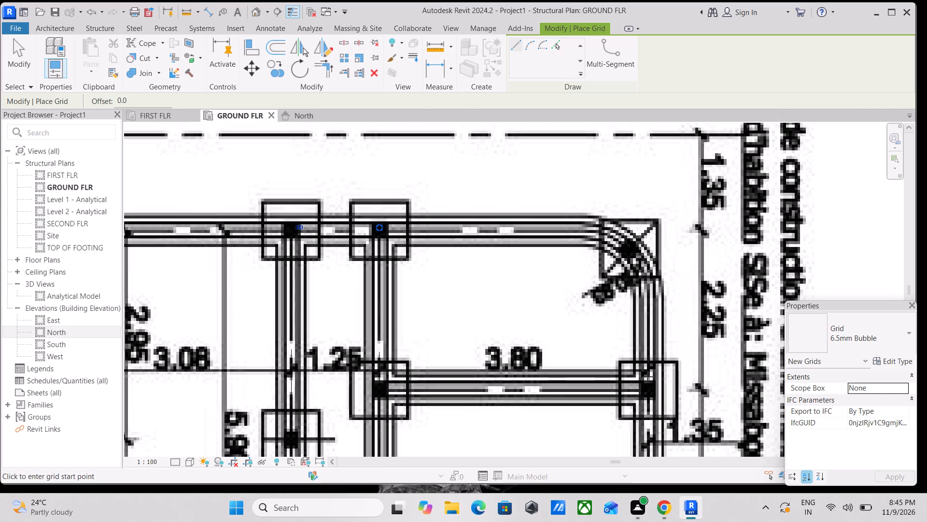
middle_drag(647, 371, 655, 180)
scroll(657, 224, up, 2)
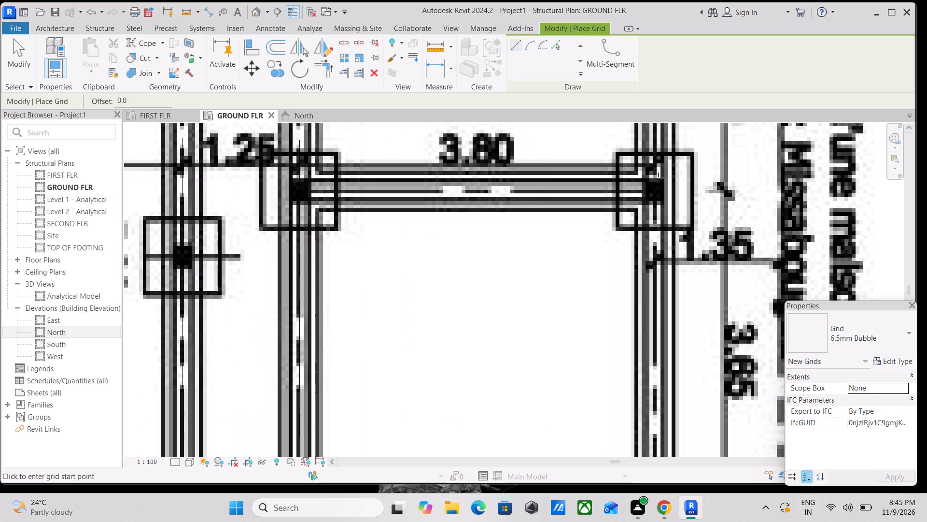
scroll(658, 178, up, 3)
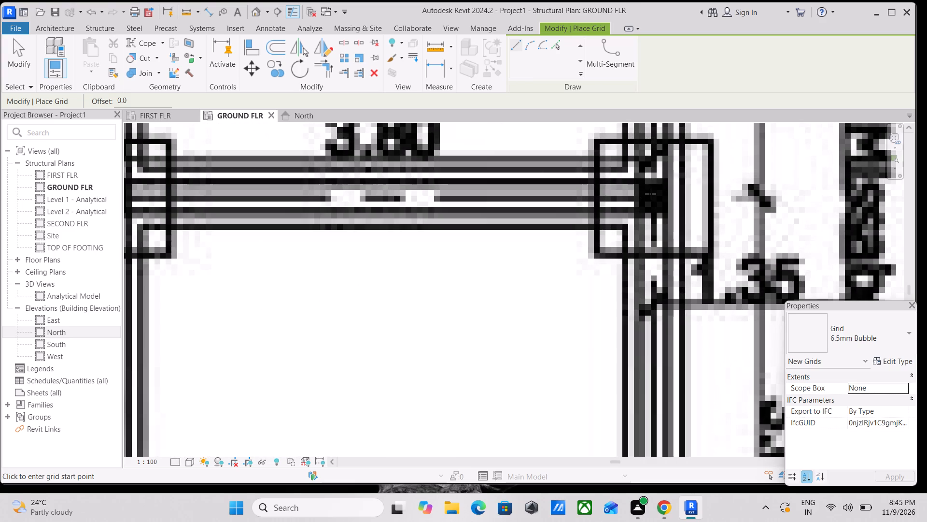
click(655, 194)
scroll(647, 315, down, 4)
middle_drag(647, 313, 675, 199)
scroll(681, 271, down, 2)
middle_drag(681, 267, 700, 175)
scroll(698, 186, down, 1)
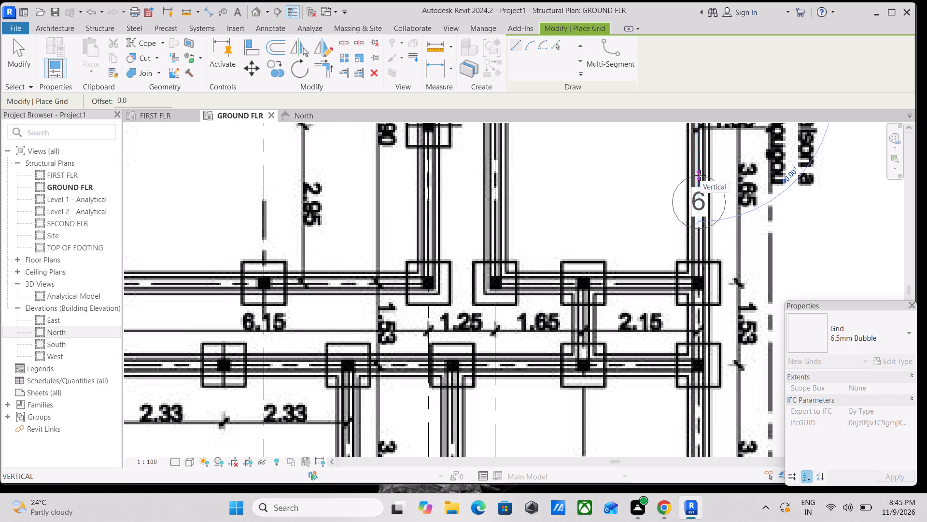
scroll(695, 357, down, 4)
middle_drag(695, 335, 693, 331)
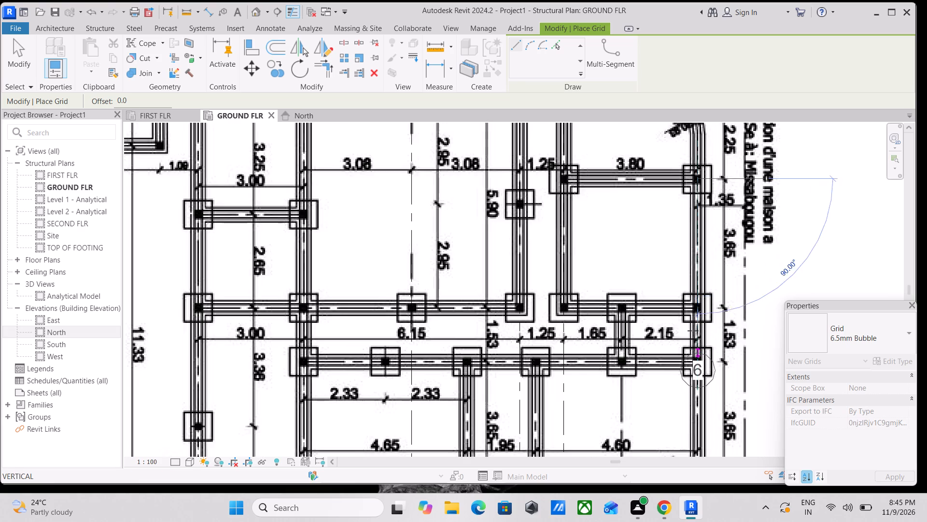
middle_drag(693, 331, 710, 164)
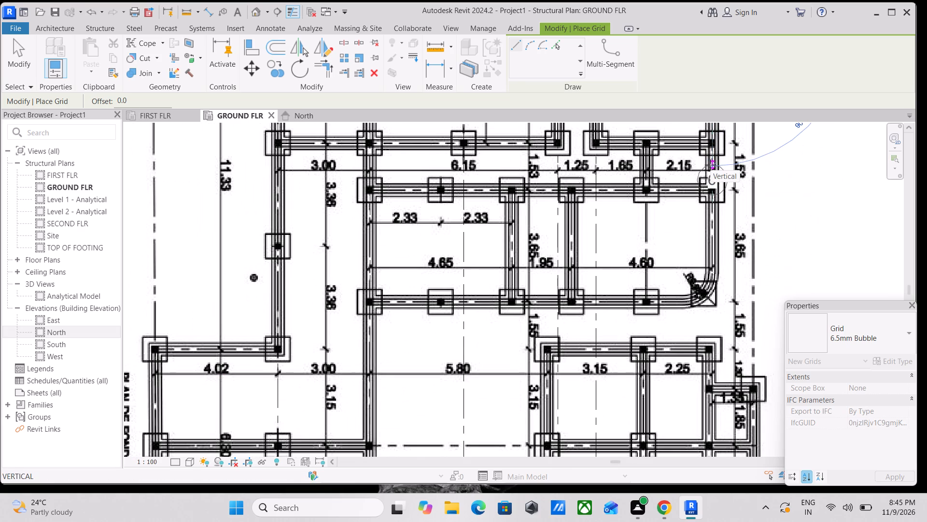
scroll(697, 206, down, 1)
middle_drag(693, 215, 698, 184)
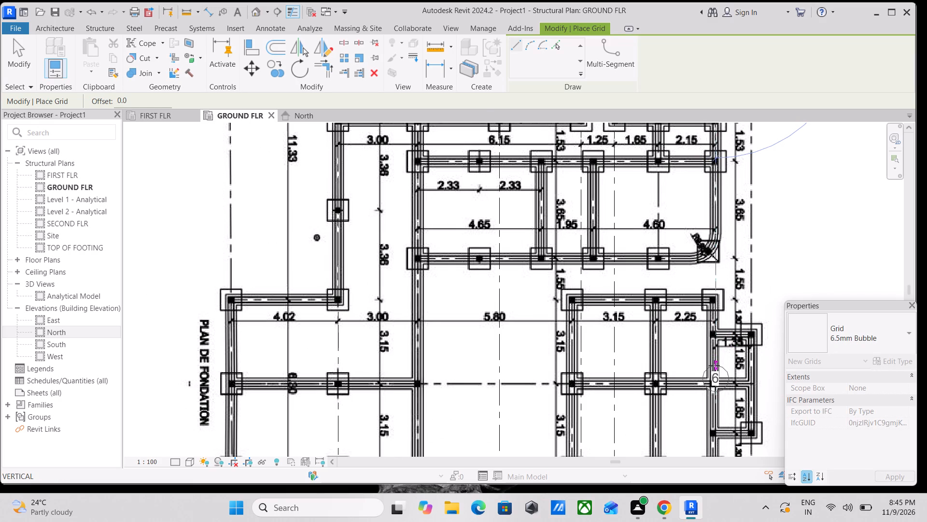
scroll(714, 365, down, 1)
middle_drag(714, 363, 714, 215)
scroll(713, 218, down, 1)
scroll(712, 377, down, 1)
middle_drag(709, 366, 707, 215)
scroll(705, 223, down, 1)
middle_drag(707, 215, 715, 194)
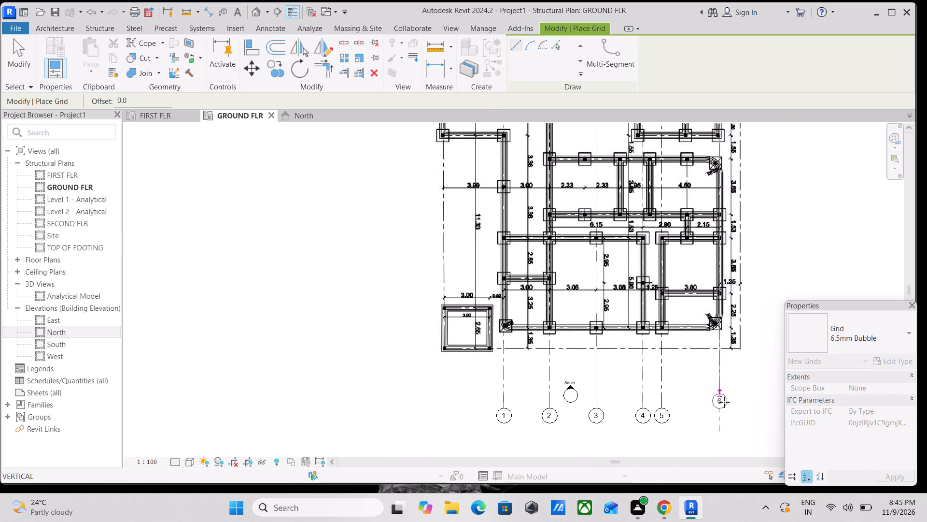
scroll(723, 416, up, 2)
click(725, 402)
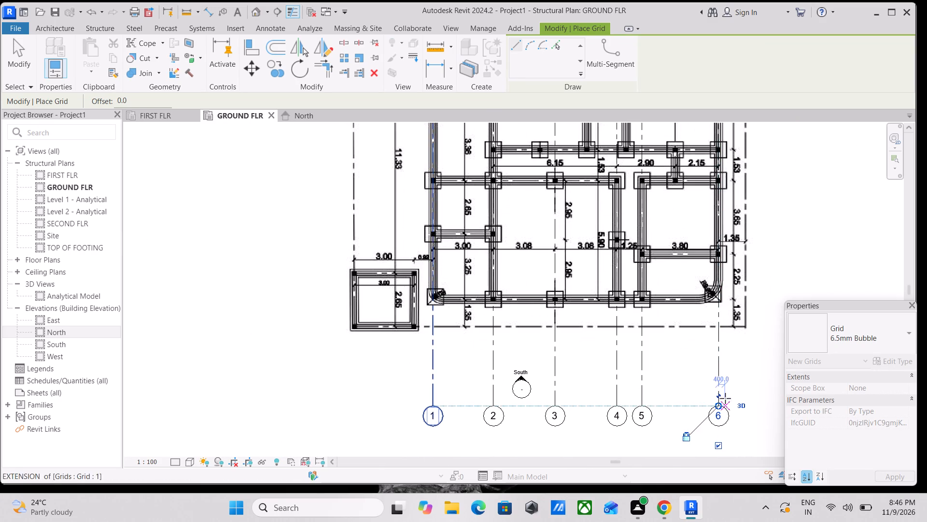
Extend grid 6's north end past the north wall and beyond the dash-dot boundary line.
middle_drag(746, 275, 757, 396)
scroll(757, 392, up, 7)
scroll(702, 366, up, 2)
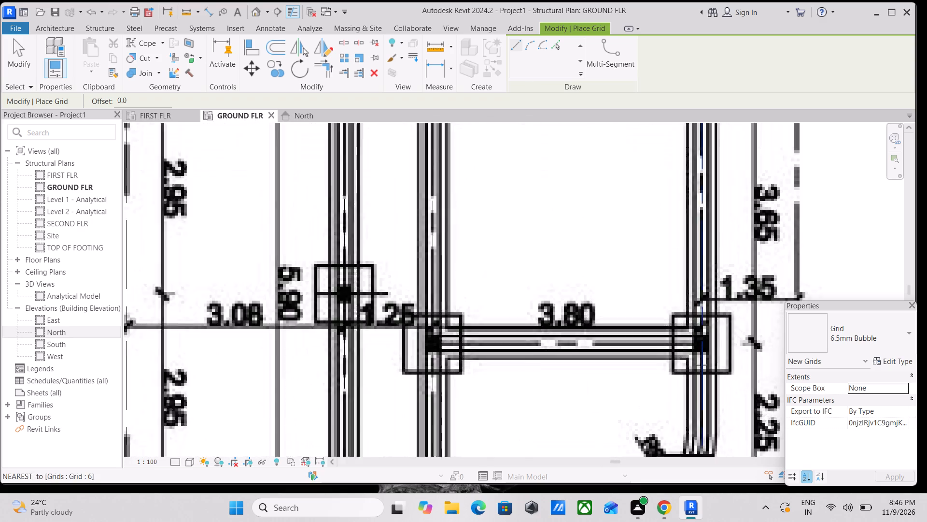
scroll(701, 365, up, 2)
scroll(686, 304, down, 12)
middle_drag(695, 256, 715, 407)
scroll(717, 370, up, 1)
middle_drag(731, 168, 705, 302)
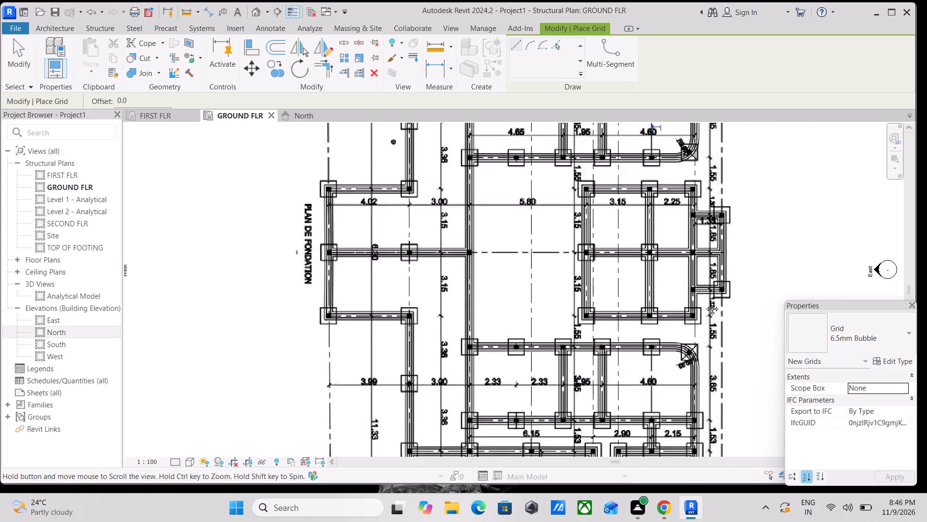
middle_drag(705, 302, 703, 307)
middle_drag(716, 44, 725, 235)
scroll(717, 48, down, 2)
scroll(719, 184, up, 2)
middle_drag(715, 189, 686, 410)
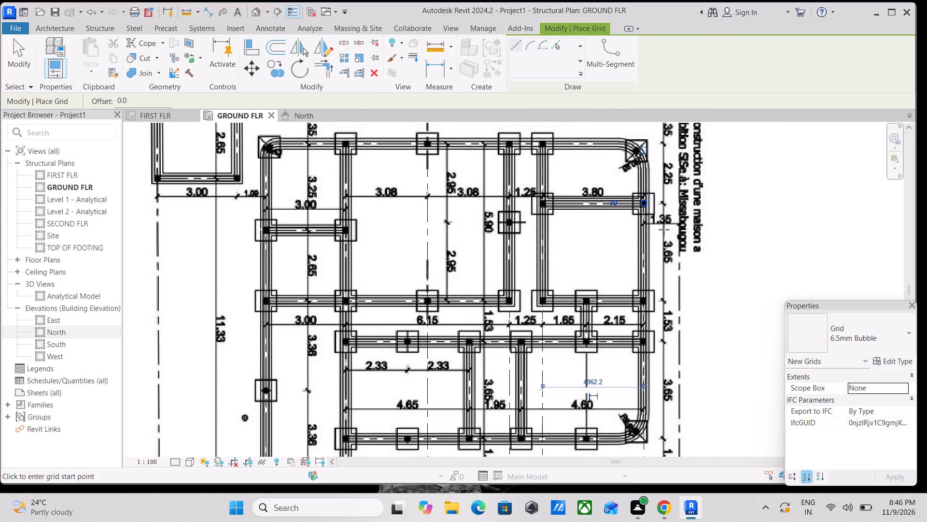
middle_drag(662, 212, 660, 337)
scroll(652, 324, up, 3)
scroll(650, 243, up, 1)
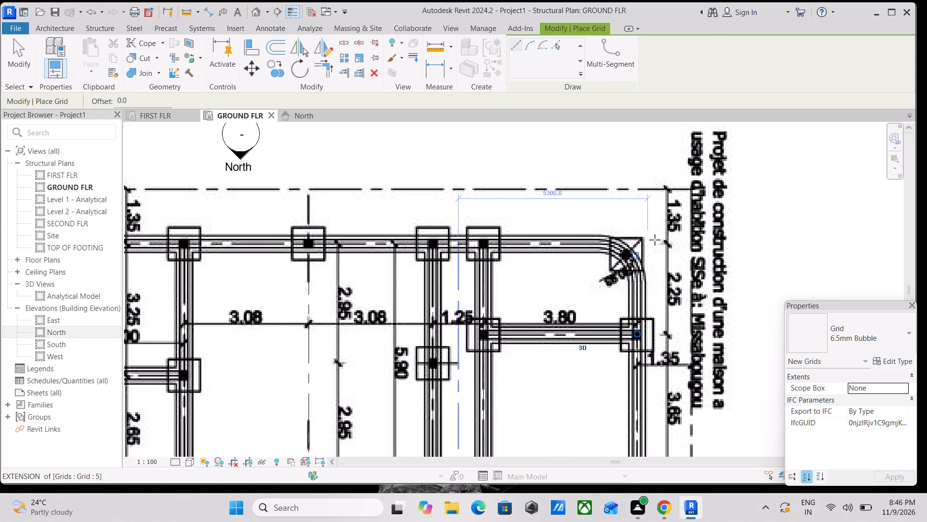
scroll(655, 240, up, 3)
key(Escape)
key(Escape)
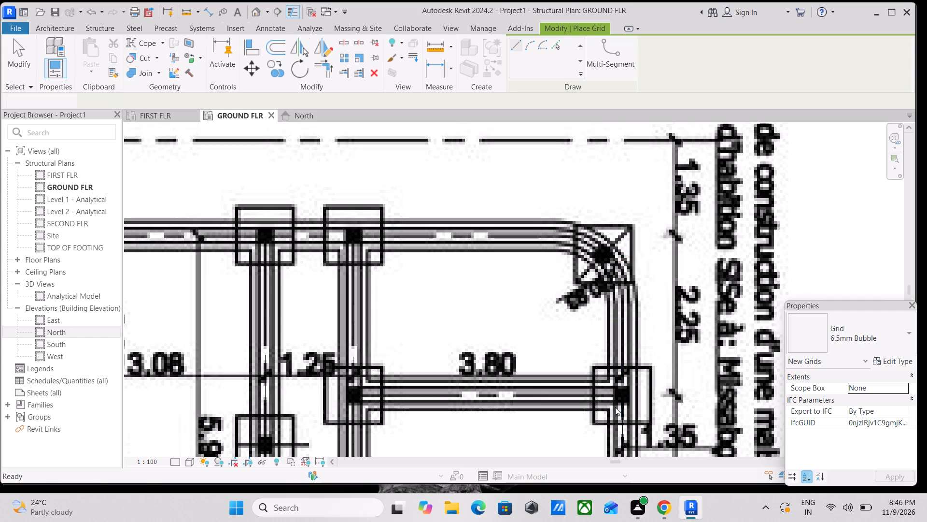
key(Escape)
click(623, 396)
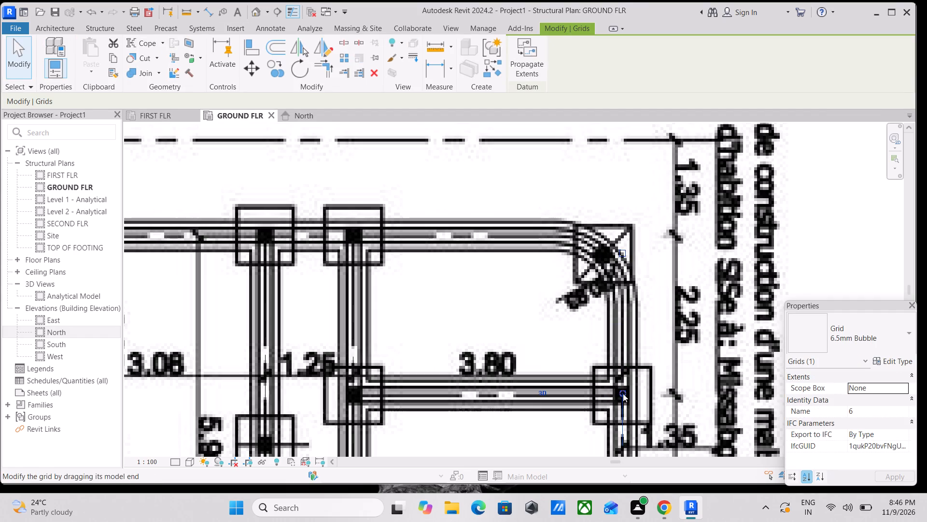
drag(623, 393, 635, 160)
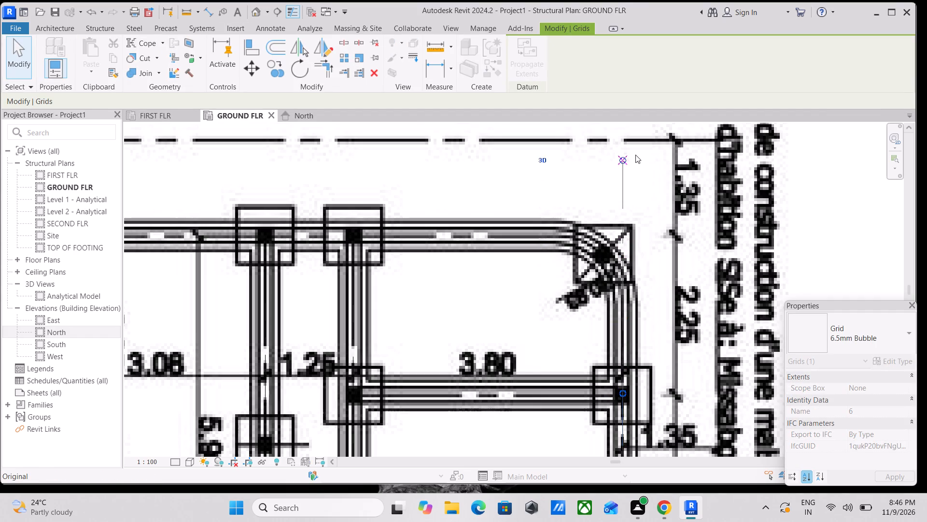
scroll(635, 155, down, 4)
middle_drag(636, 159, 664, 298)
scroll(664, 298, up, 1)
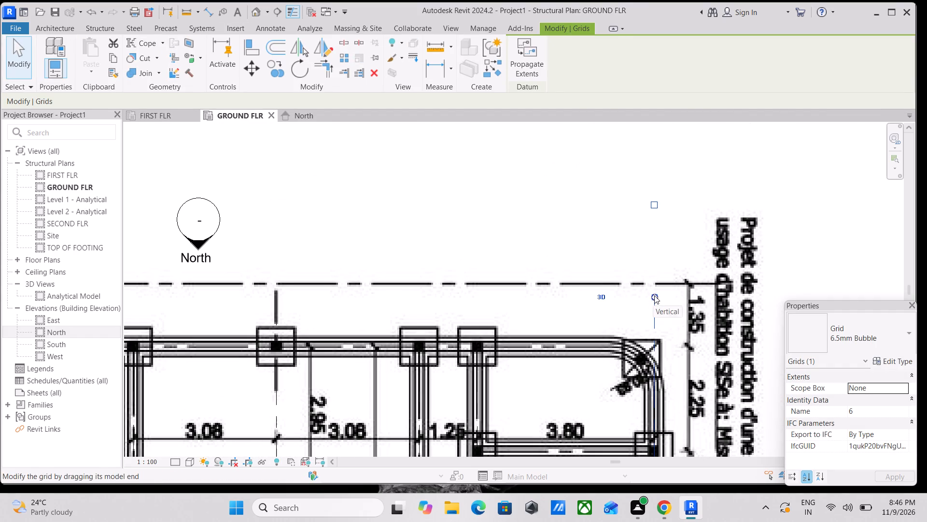
drag(655, 294, 651, 174)
key(Escape)
scroll(651, 181, down, 4)
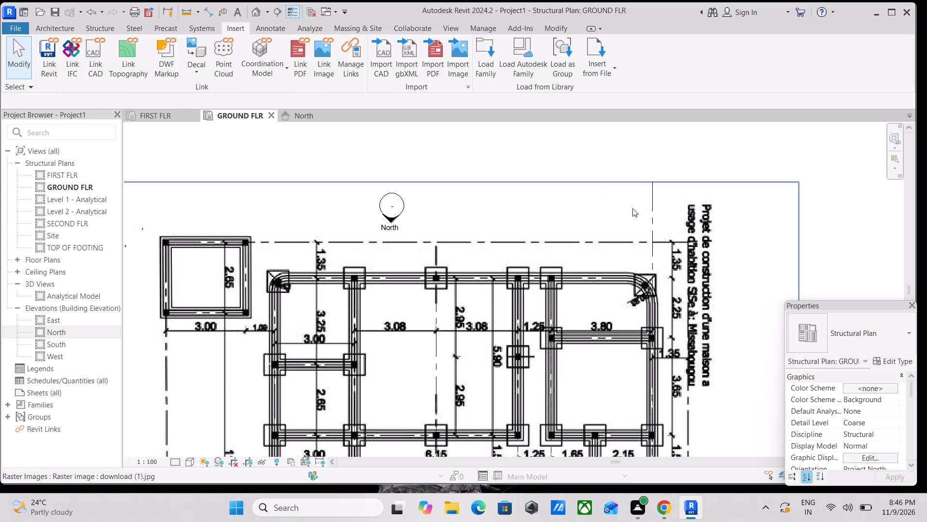
key(Escape)
Extend grid 5's north end beyond the north boundary line, level with grid 6's north end.
click(550, 288)
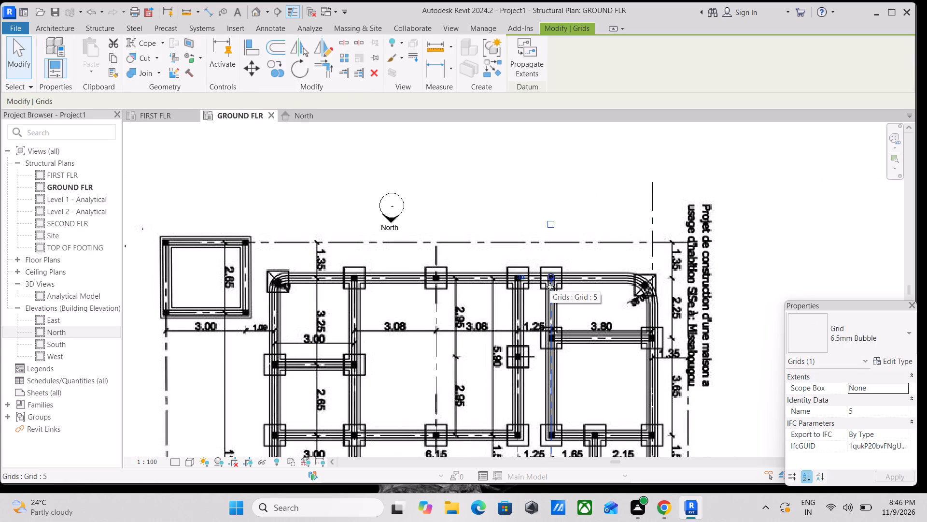
scroll(550, 287, up, 1)
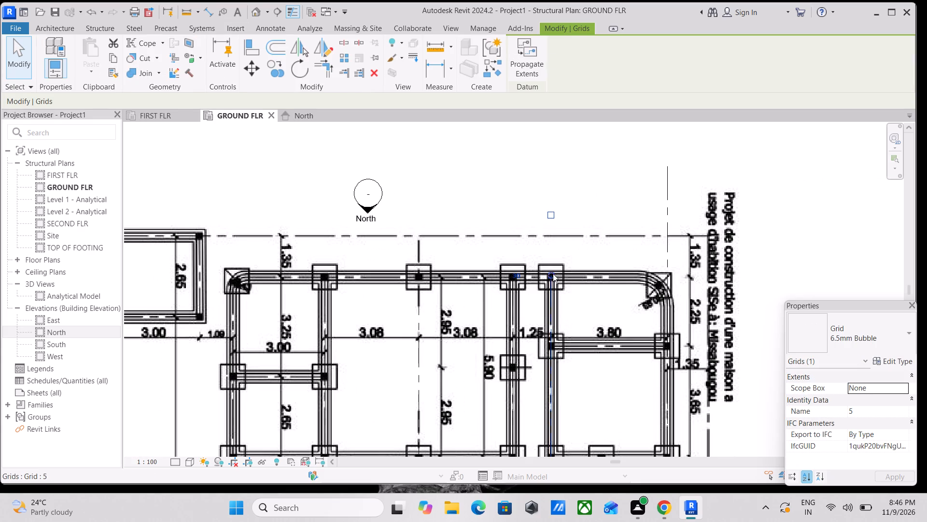
drag(549, 275, 548, 172)
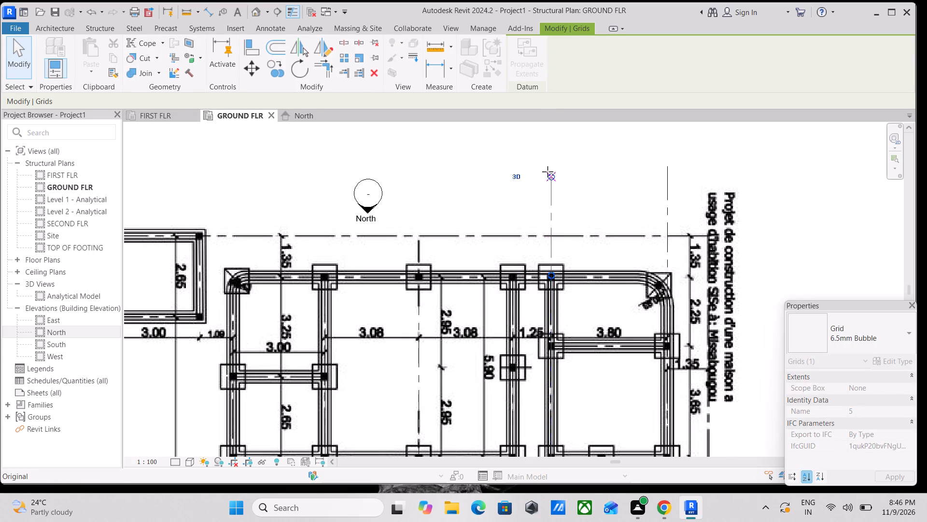
drag(548, 172, 547, 163)
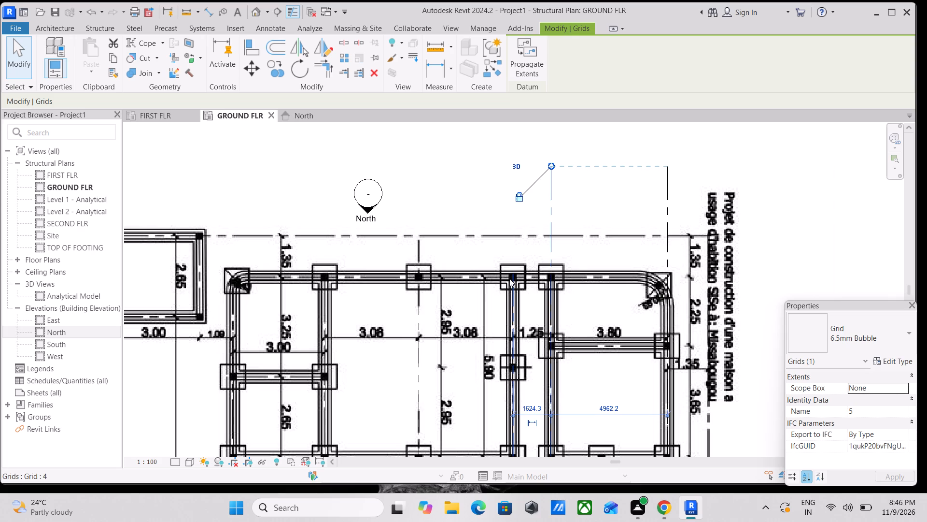
Extend grid 4's north end beyond the north boundary line, level with grid 5's north end.
click(509, 278)
scroll(513, 290, up, 2)
drag(511, 272, 512, 166)
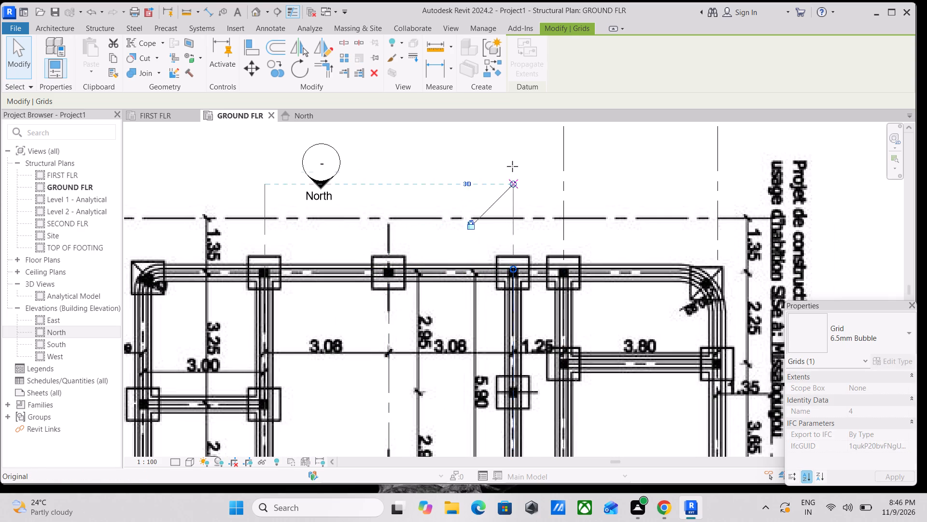
drag(512, 166, 510, 122)
scroll(487, 178, down, 3)
scroll(486, 174, up, 1)
scroll(489, 165, down, 1)
middle_drag(489, 166, 511, 267)
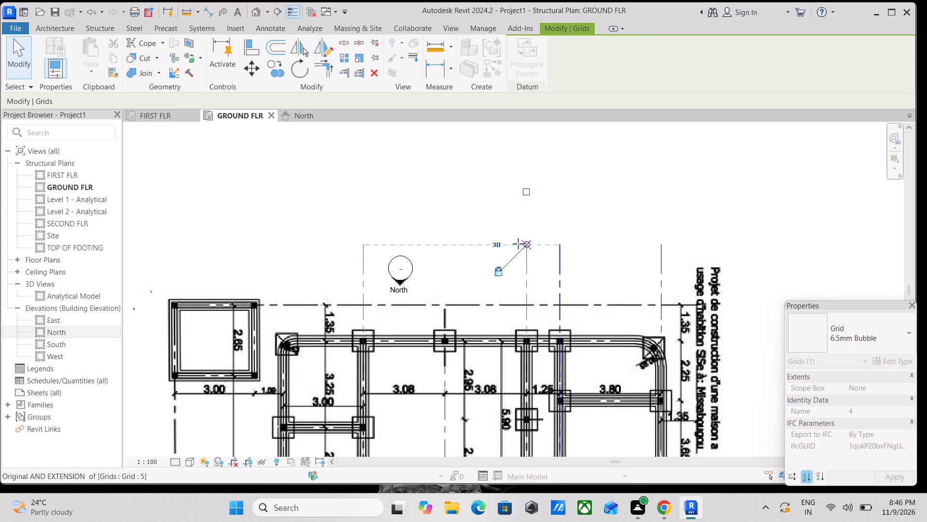
click(518, 244)
Extend grid 3's north end beyond the north boundary line, level with the north ends of the neighbouring grids.
middle_drag(449, 315, 478, 272)
scroll(478, 272, up, 1)
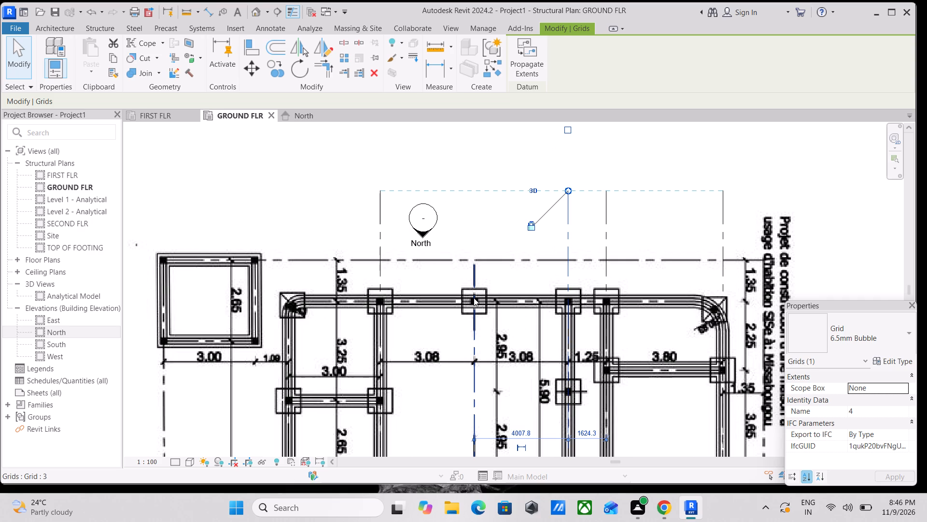
click(474, 298)
drag(474, 266, 464, 224)
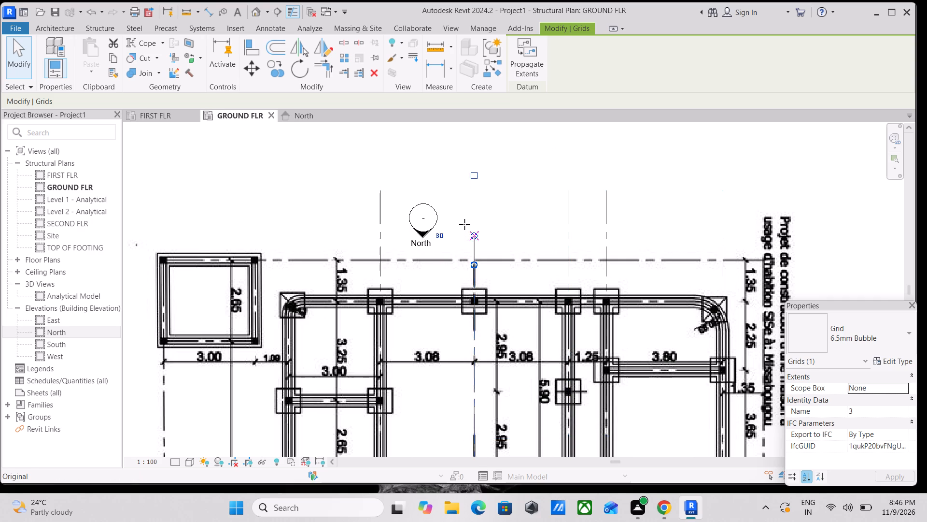
drag(464, 224, 463, 188)
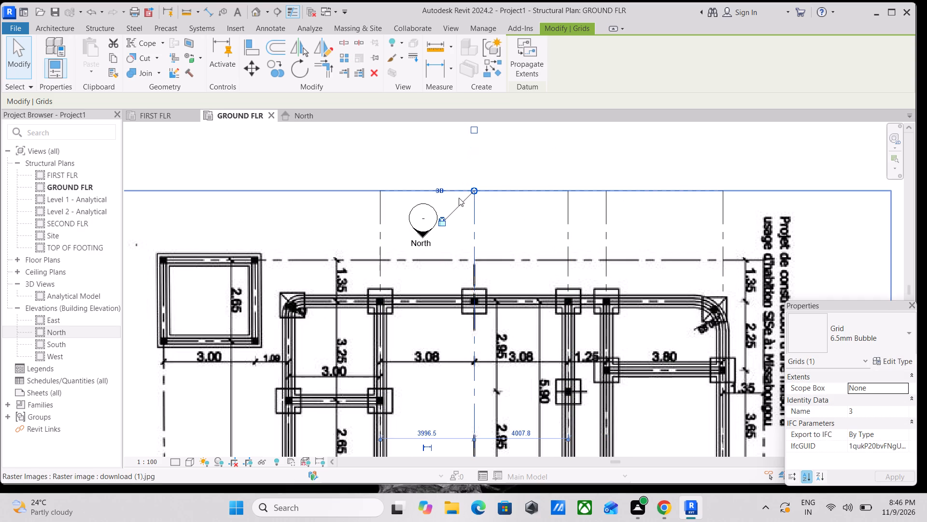
key(Escape)
Extend grid 1's north end from the west wall's intermediate column past the northwest corner footing and the dash-dot boundary line.
scroll(378, 269, down, 1)
middle_drag(387, 267, 522, 222)
scroll(412, 330, up, 3)
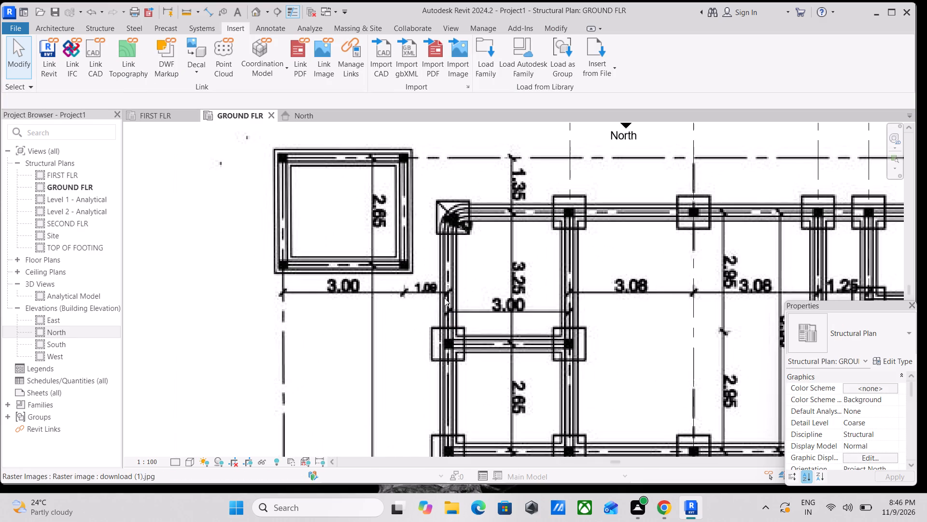
scroll(445, 299, up, 3)
scroll(483, 259, down, 2)
middle_drag(570, 147, 615, 88)
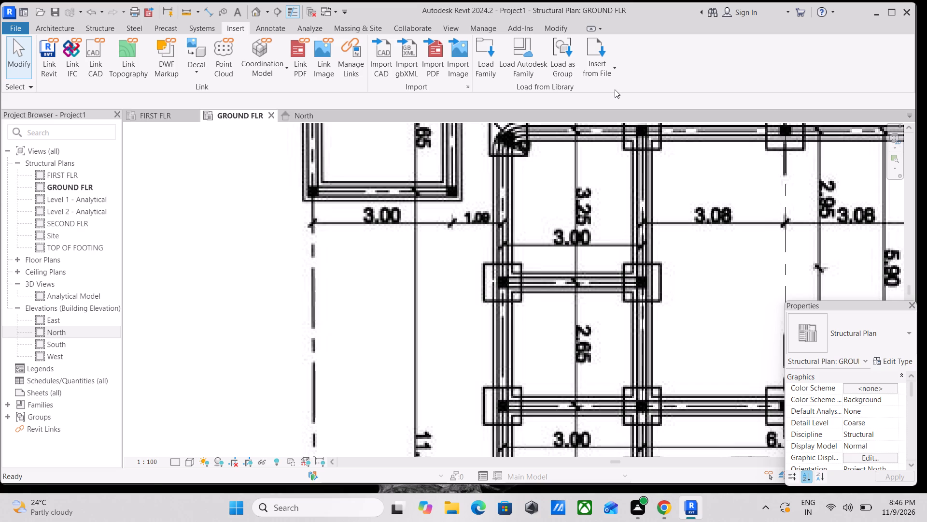
scroll(437, 150, up, 1)
scroll(448, 142, down, 4)
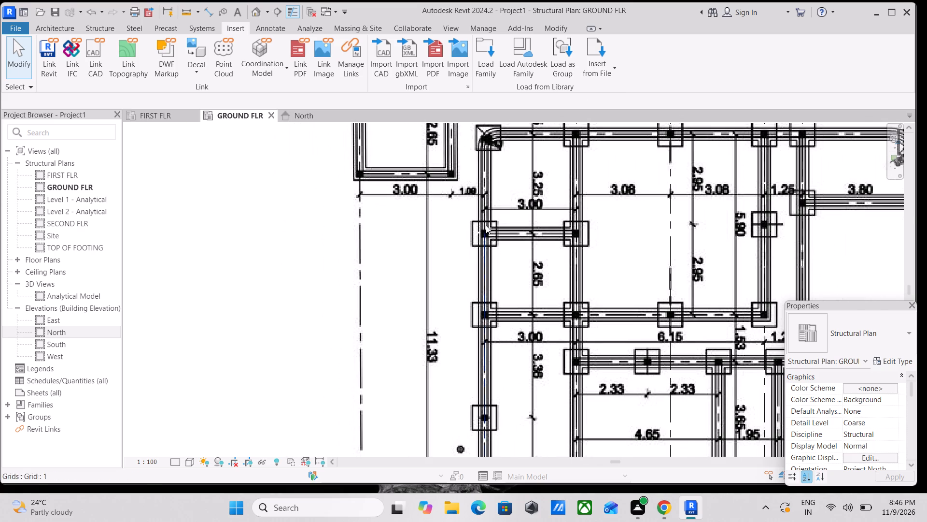
click(486, 219)
scroll(494, 247, down, 6)
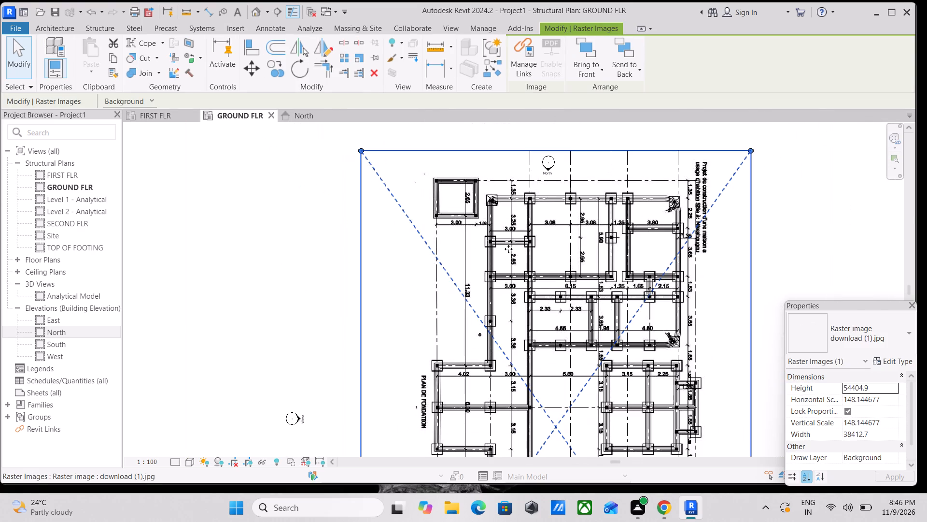
middle_drag(555, 287, 560, 249)
scroll(485, 310, up, 4)
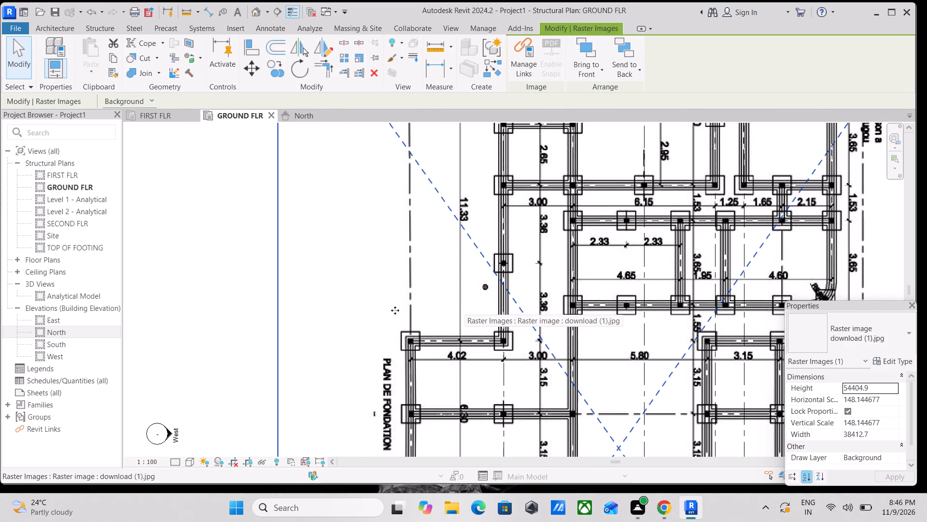
key(Escape)
click(506, 376)
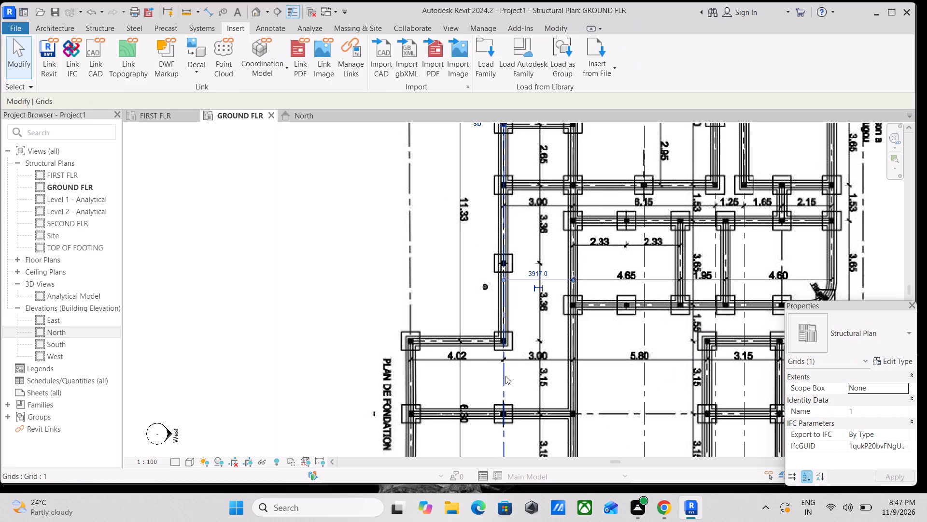
scroll(520, 268, up, 8)
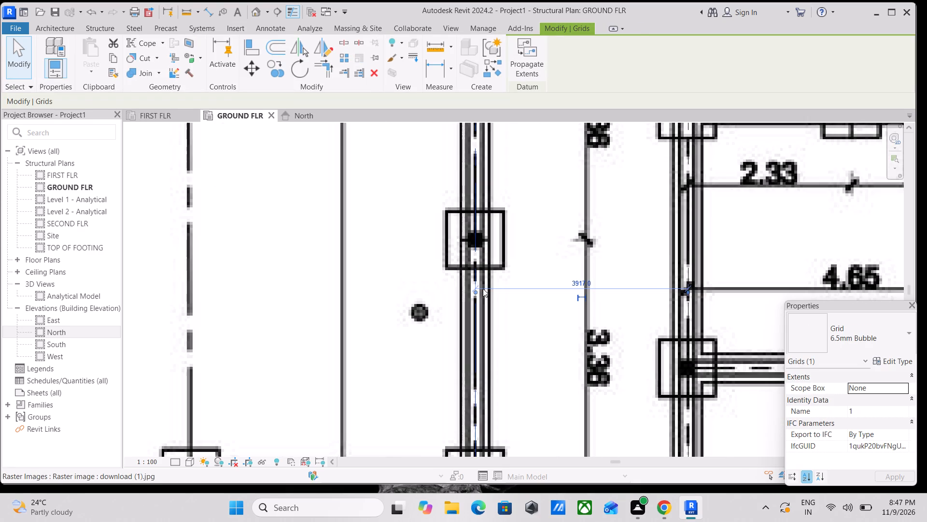
drag(473, 290, 476, 260)
scroll(480, 254, down, 2)
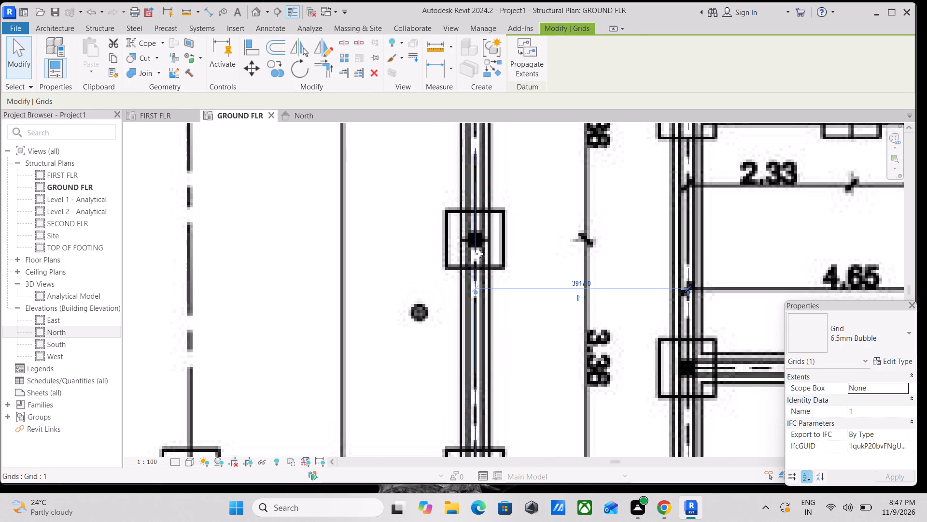
scroll(480, 254, down, 5)
middle_drag(524, 220, 578, 429)
scroll(566, 358, up, 2)
scroll(540, 282, up, 3)
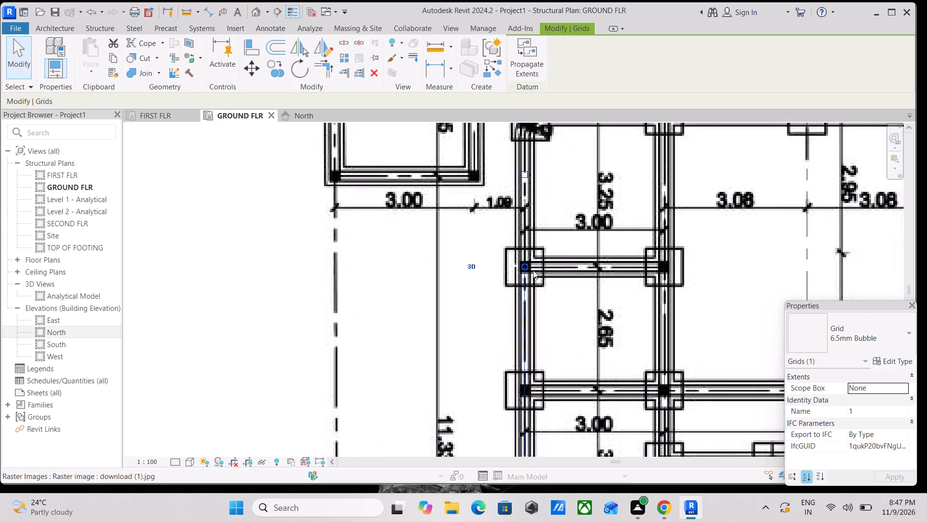
key(Escape)
click(524, 262)
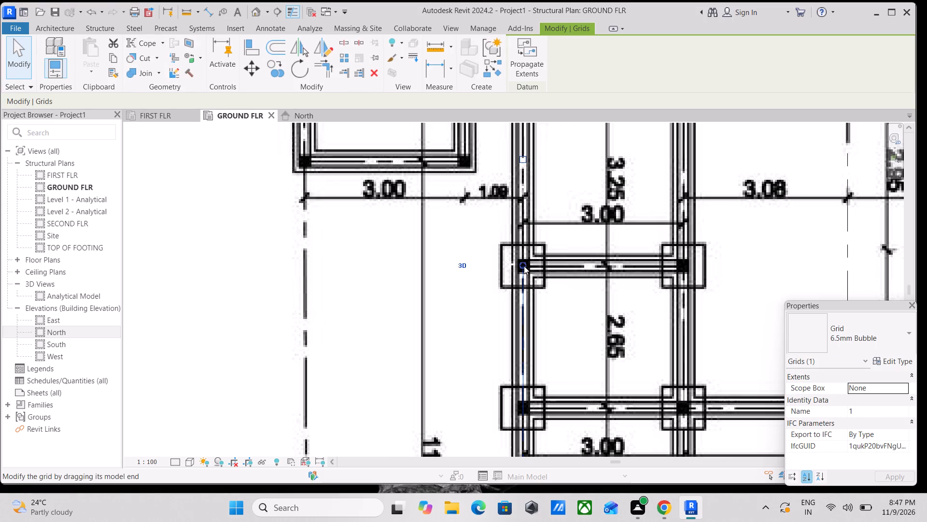
drag(524, 266, 509, 182)
scroll(509, 180, down, 3)
middle_drag(509, 180, 544, 352)
scroll(546, 351, up, 1)
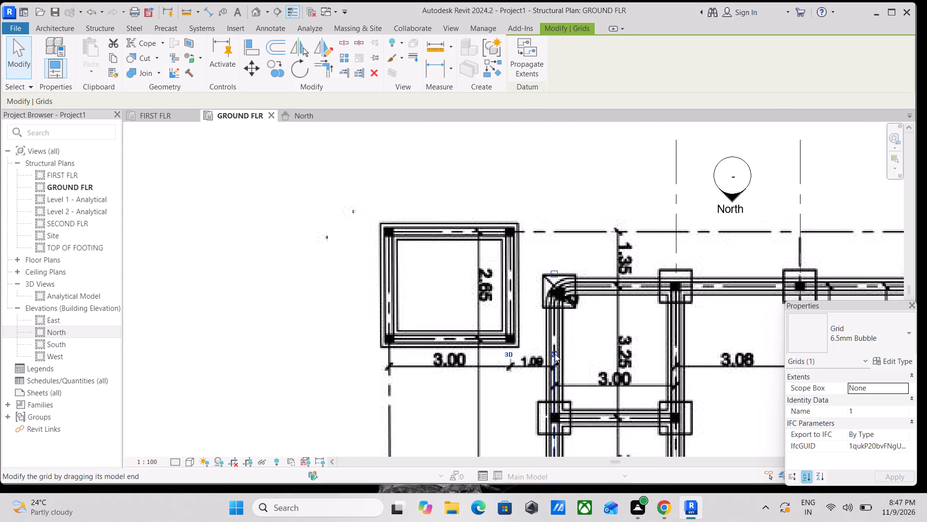
drag(555, 352, 550, 315)
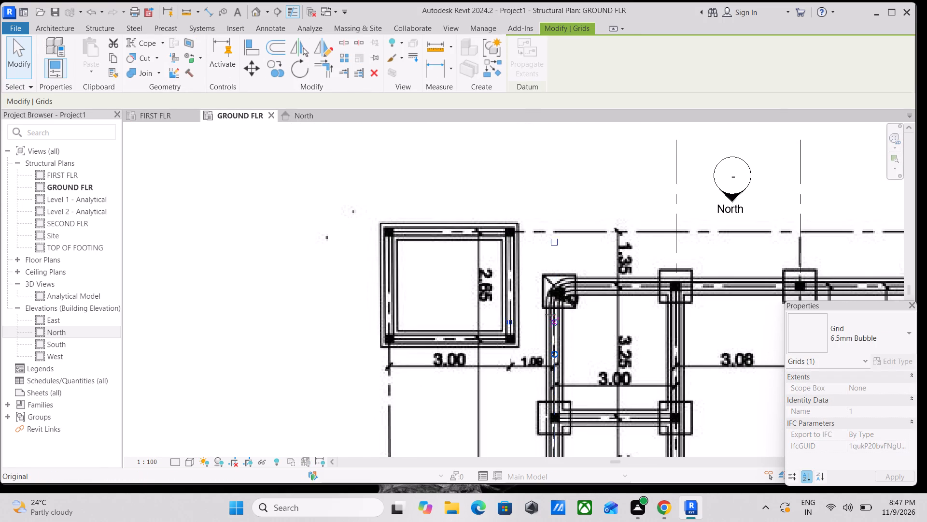
drag(550, 315, 559, 184)
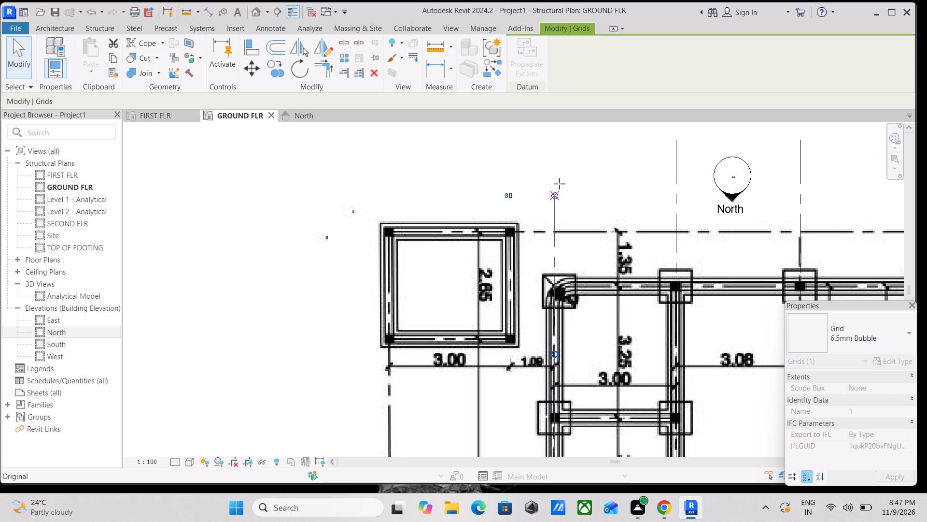
drag(559, 184, 559, 157)
Align grid 1's north end level with the north ends of the neighbouring vertical grids.
scroll(559, 157, down, 1)
middle_drag(559, 158, 581, 264)
scroll(579, 261, up, 1)
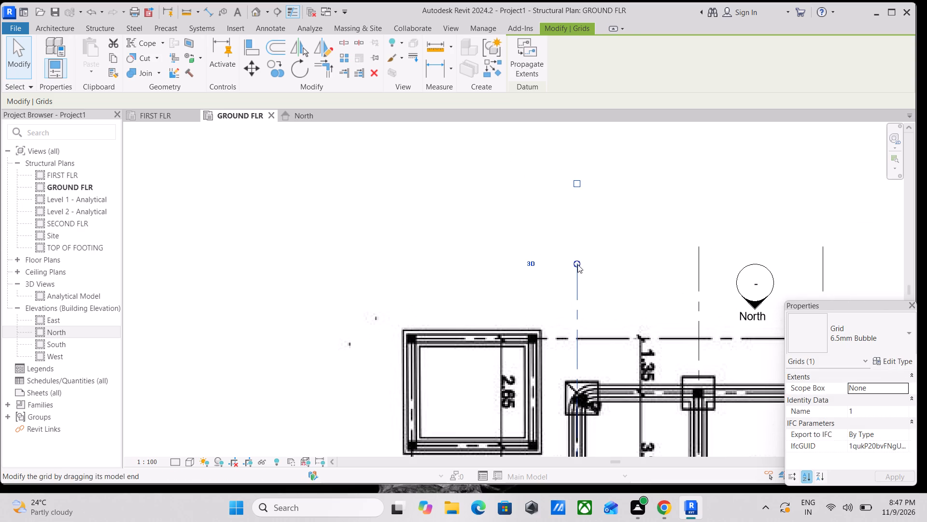
drag(577, 265, 579, 253)
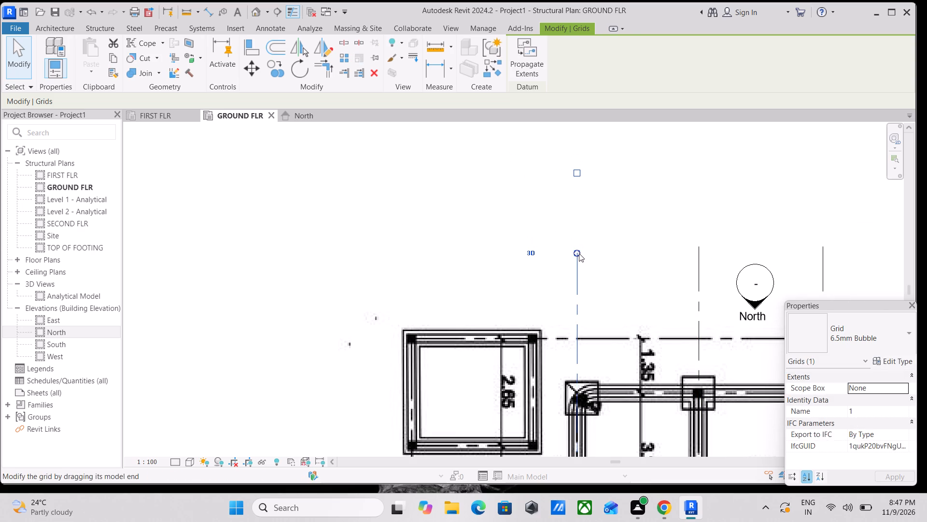
click(579, 251)
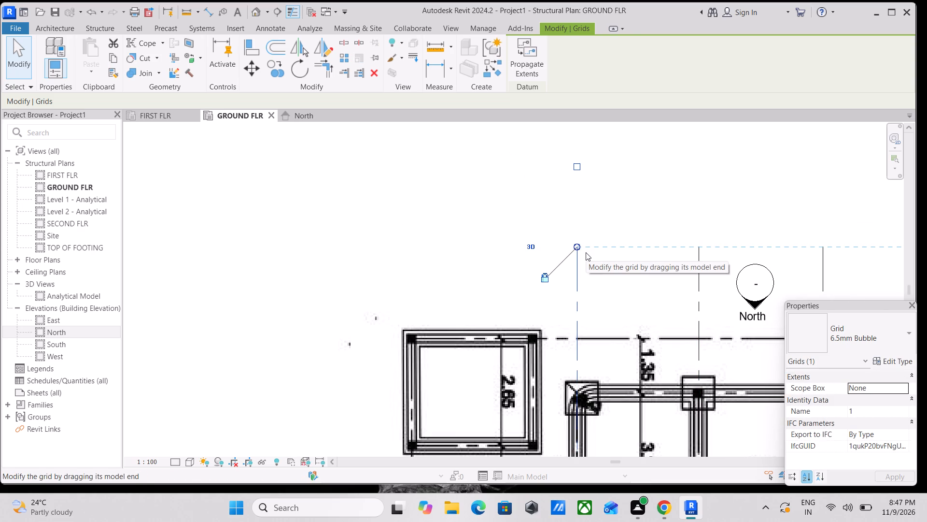
key(Escape)
Examine the north wall's column line and how the vertical grids cross its footings.
scroll(606, 270, down, 3)
middle_drag(622, 276, 484, 176)
scroll(494, 222, down, 1)
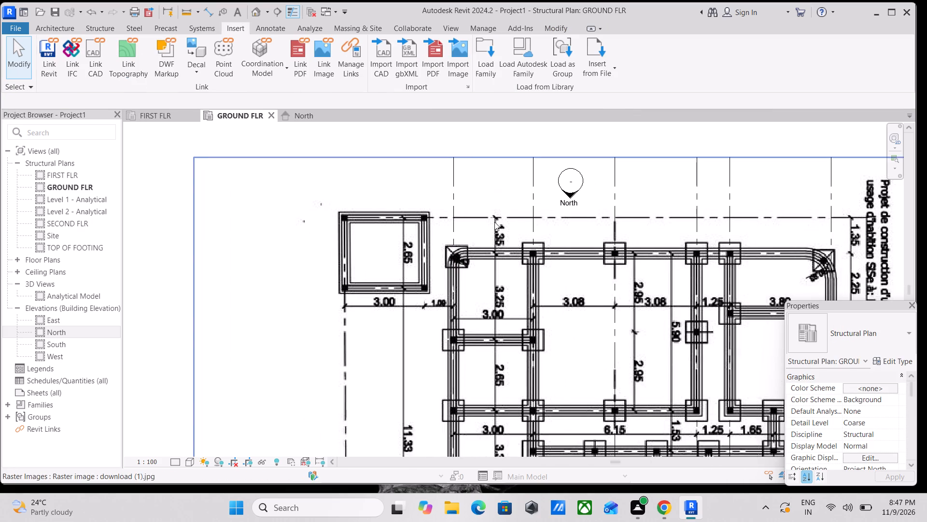
middle_drag(493, 220, 472, 163)
scroll(454, 199, up, 2)
middle_drag(456, 200, 390, 217)
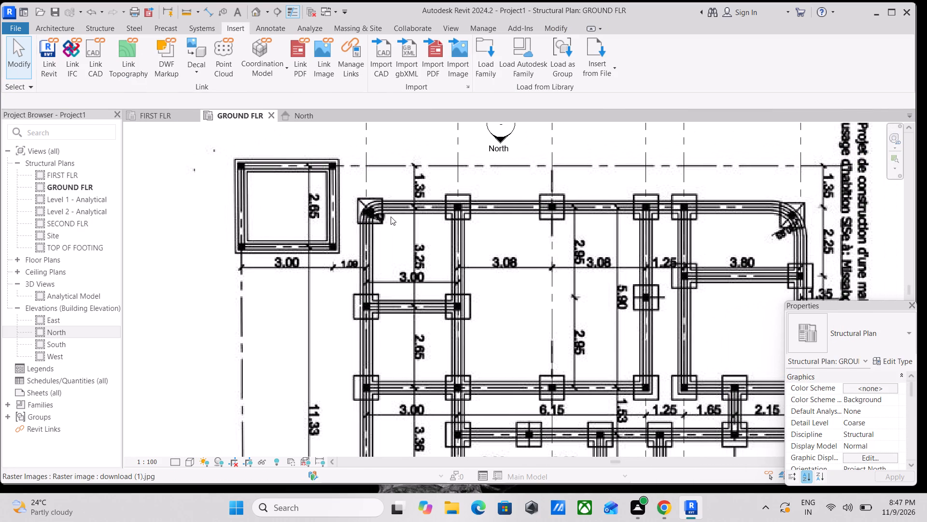
scroll(378, 219, up, 7)
middle_drag(430, 223, 387, 244)
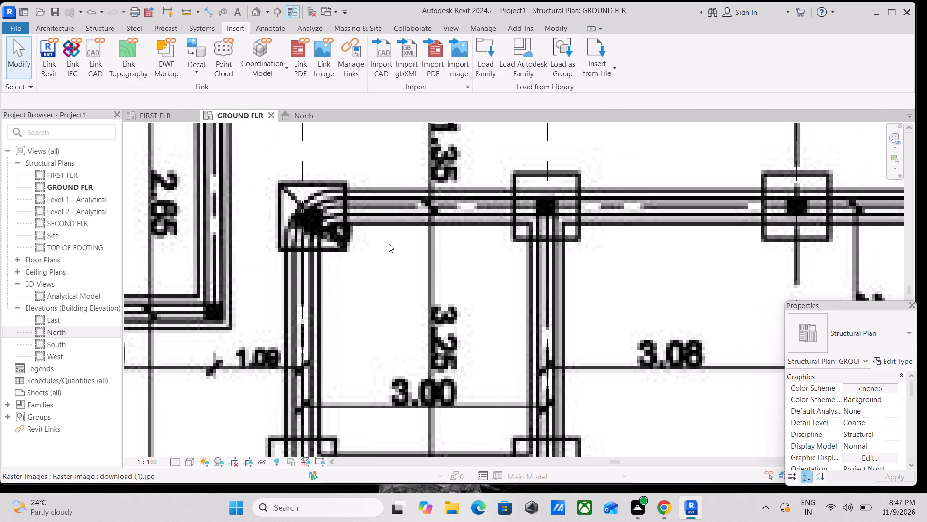
scroll(389, 244, down, 6)
middle_drag(405, 245, 325, 255)
scroll(325, 255, down, 1)
scroll(440, 263, down, 2)
middle_drag(440, 263, 457, 290)
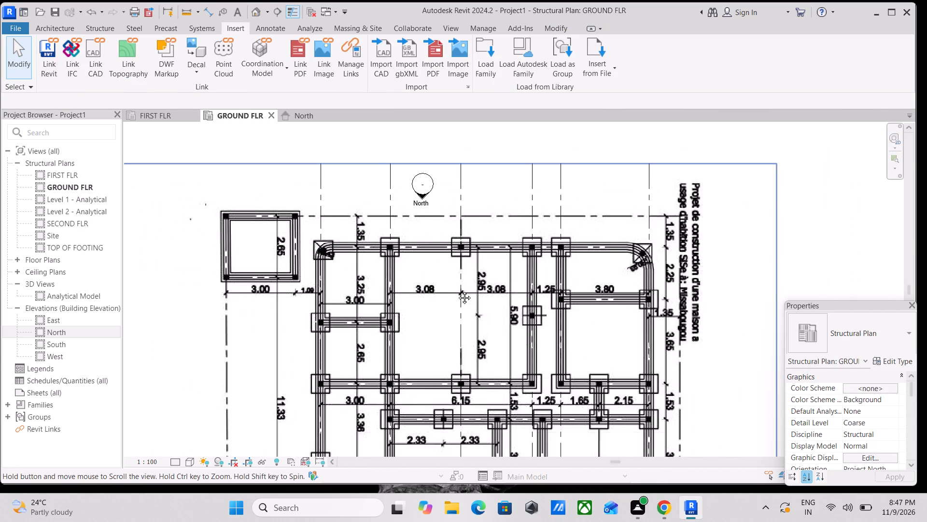
middle_drag(457, 290, 464, 296)
scroll(452, 298, up, 7)
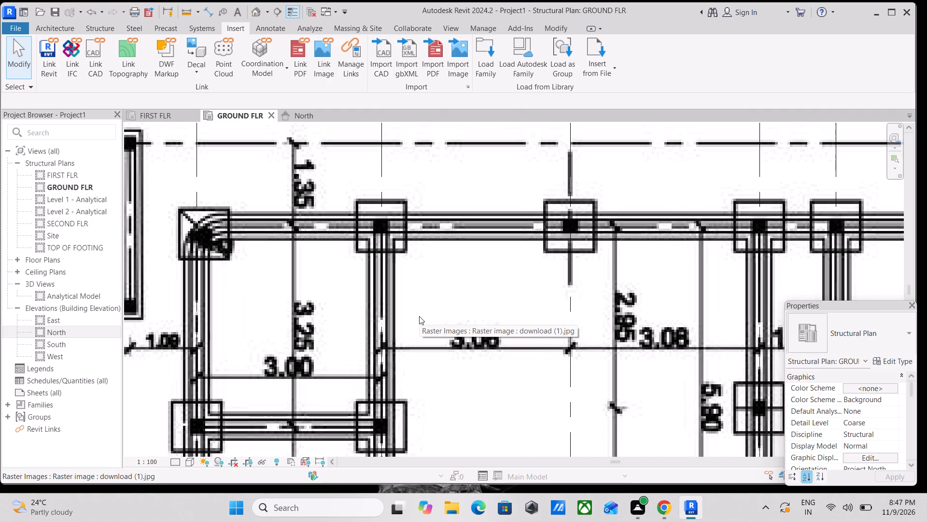
Draw a horizontal grid along the north wall's column line, from the northwest corner footing eastward past the vertical project text.
text(GR)
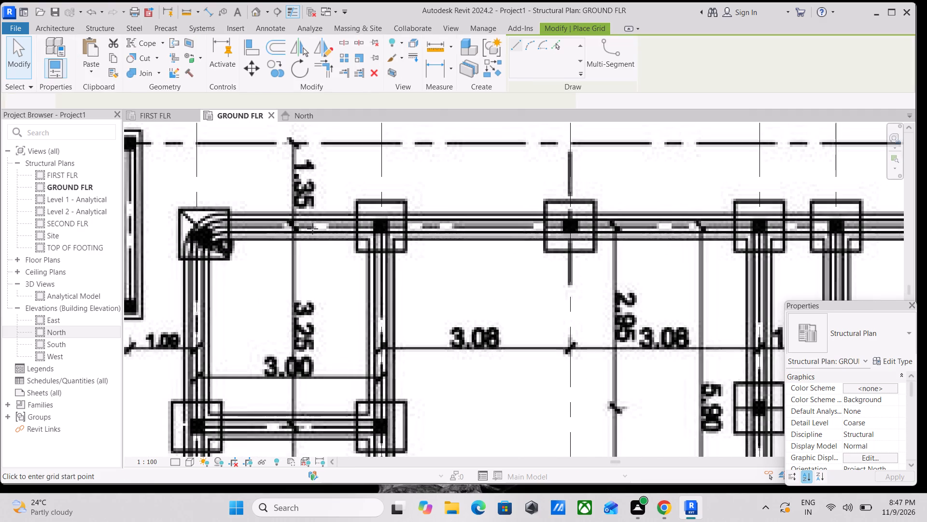
scroll(312, 229, up, 4)
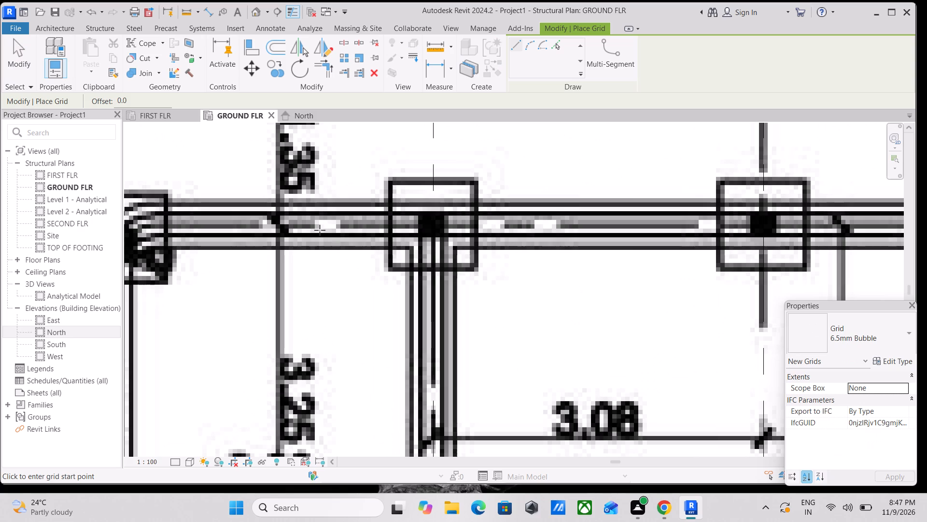
scroll(199, 226, up, 1)
scroll(197, 228, down, 3)
middle_drag(197, 228, 326, 257)
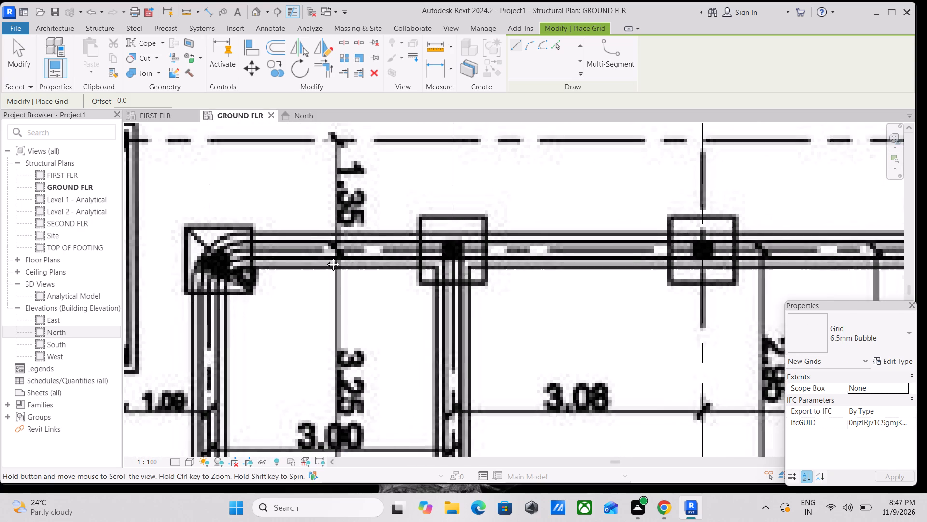
middle_drag(326, 257, 338, 259)
scroll(312, 254, up, 3)
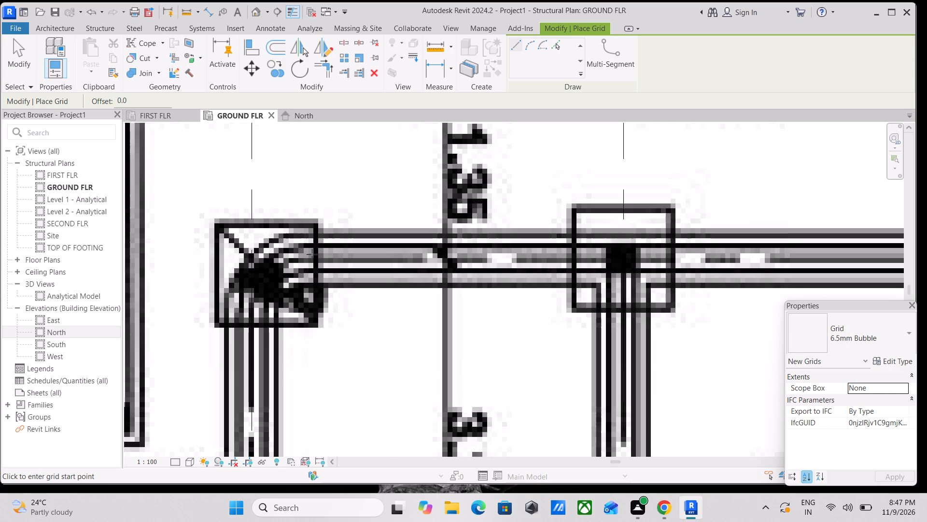
scroll(318, 260, up, 3)
scroll(351, 265, down, 1)
middle_drag(348, 263, 189, 270)
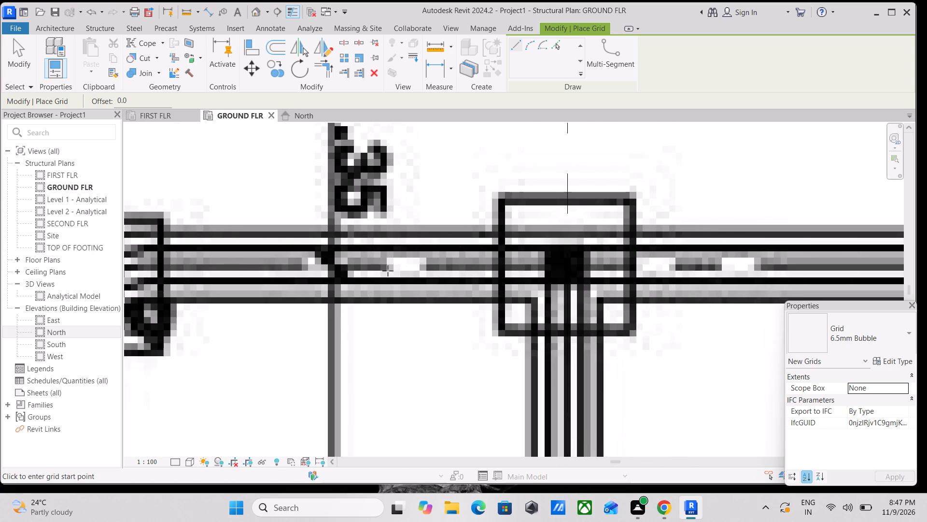
scroll(461, 250, down, 1)
middle_drag(461, 248, 354, 247)
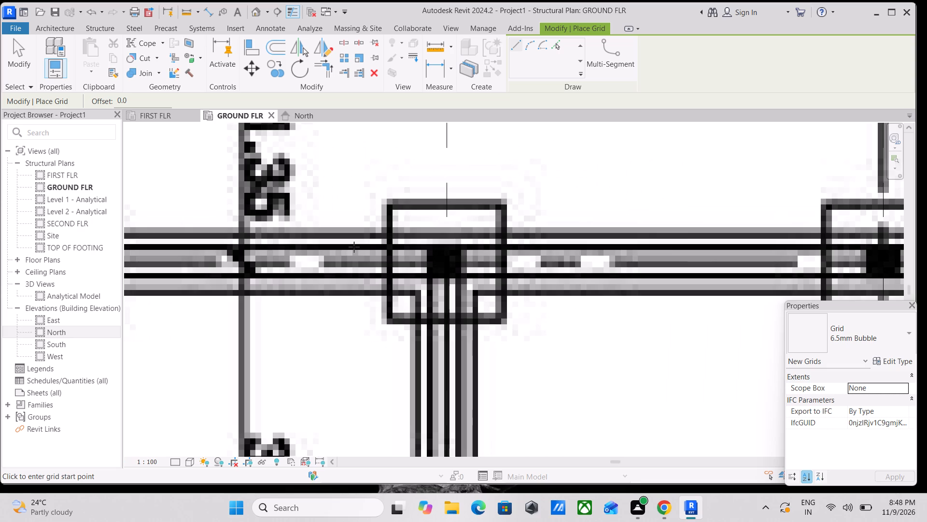
scroll(474, 234, up, 2)
scroll(480, 260, down, 2)
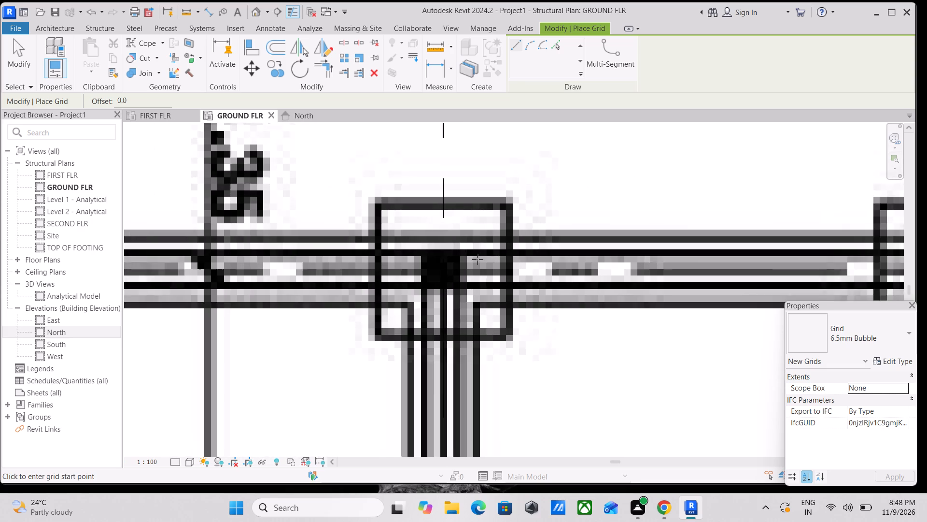
middle_drag(478, 259, 589, 283)
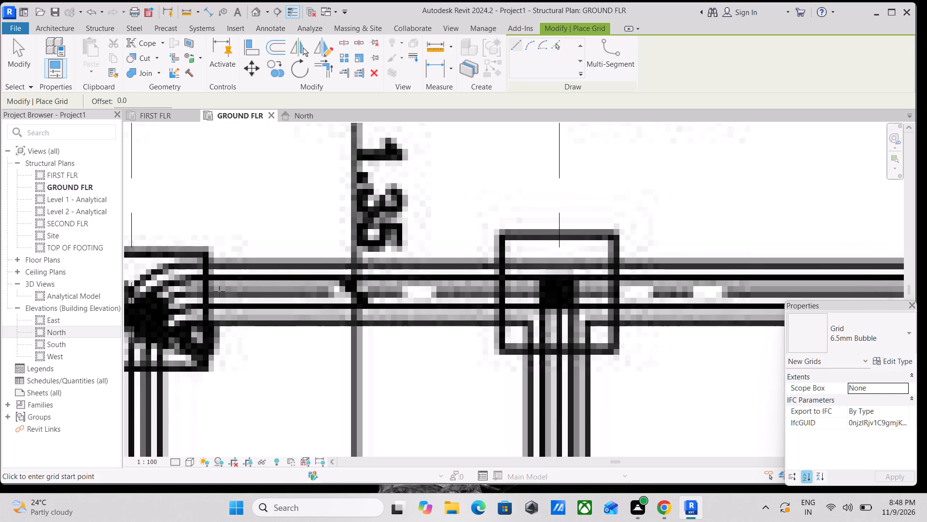
click(205, 293)
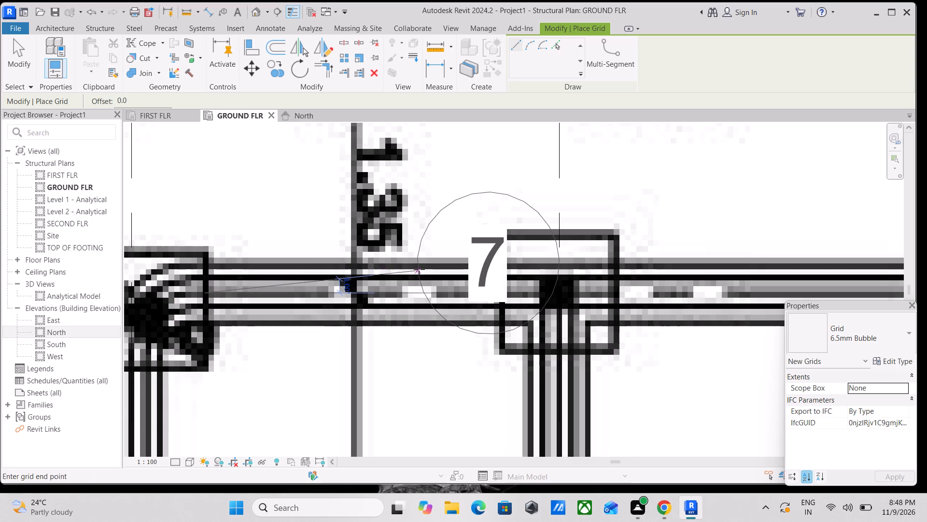
middle_drag(419, 269, 399, 265)
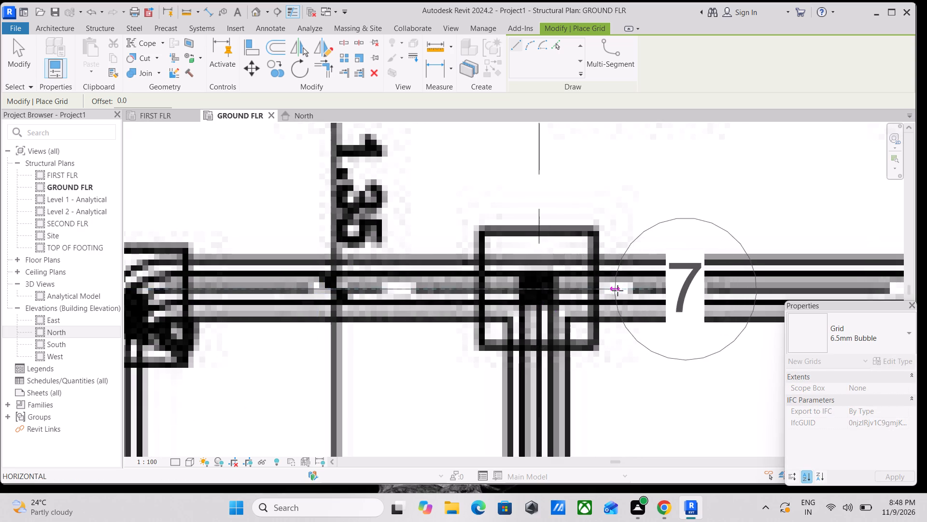
scroll(618, 290, down, 1)
middle_drag(618, 289, 416, 278)
scroll(660, 280, down, 1)
scroll(701, 285, down, 1)
middle_drag(701, 284, 605, 283)
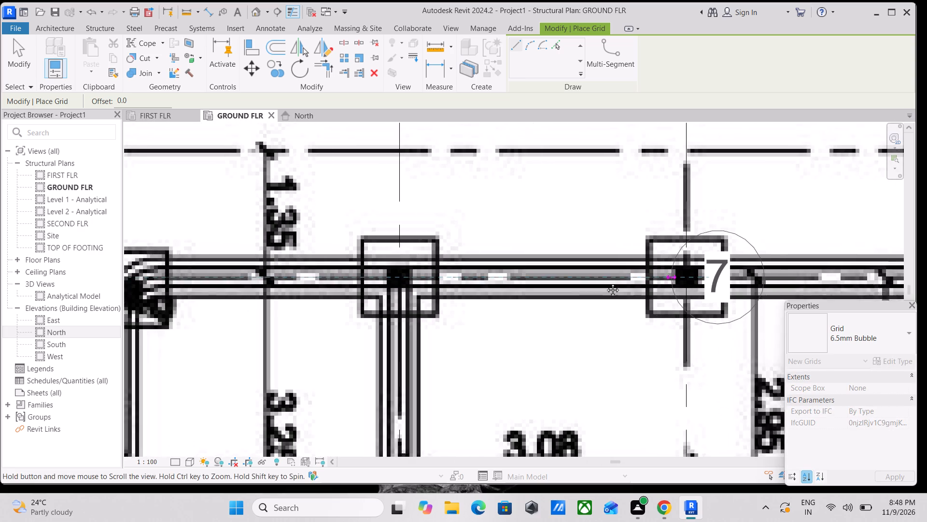
middle_drag(605, 283, 365, 282)
scroll(656, 281, down, 1)
middle_drag(655, 280, 284, 269)
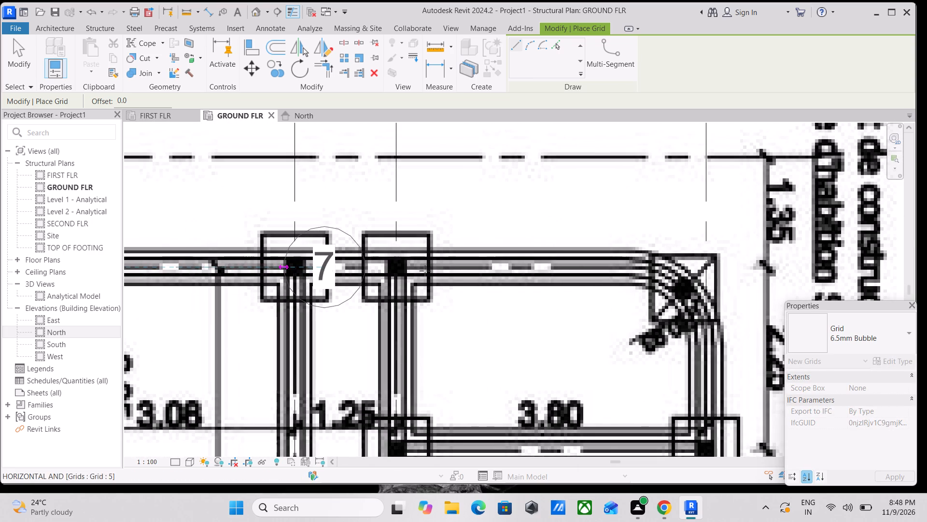
scroll(549, 284, down, 1)
middle_drag(544, 284, 242, 271)
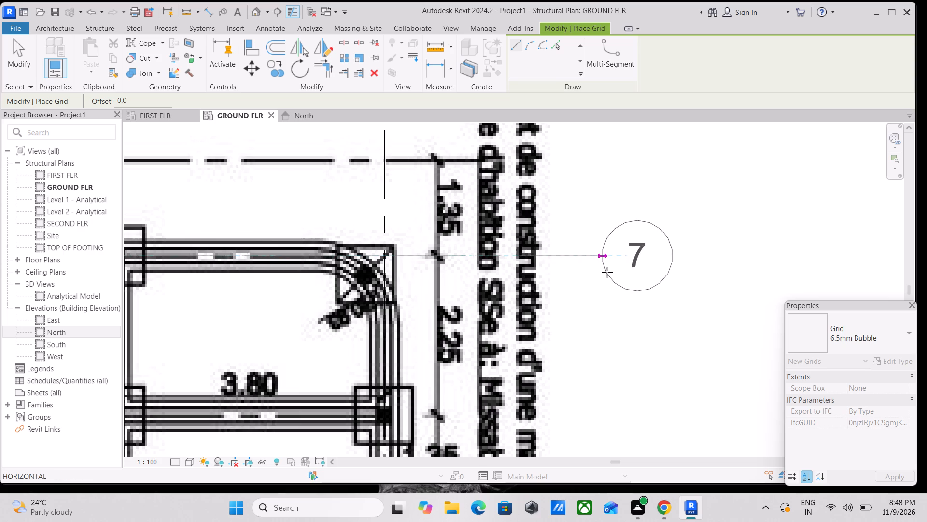
click(618, 270)
scroll(619, 270, down, 3)
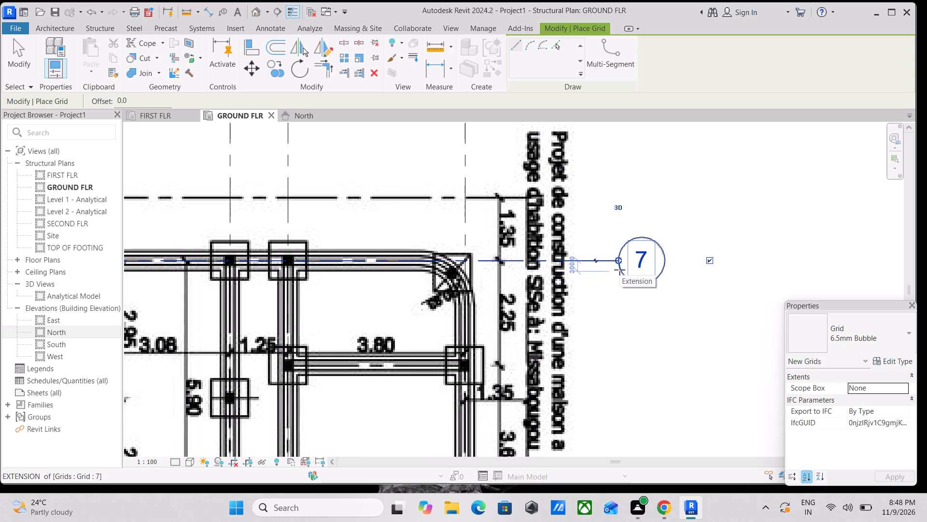
key(Escape)
key(Escape)
middle_drag(629, 269, 646, 337)
key(Escape)
Rename the north wall's horizontal grid as A.
scroll(651, 330, up, 3)
key(Escape)
key(Escape)
scroll(658, 330, up, 4)
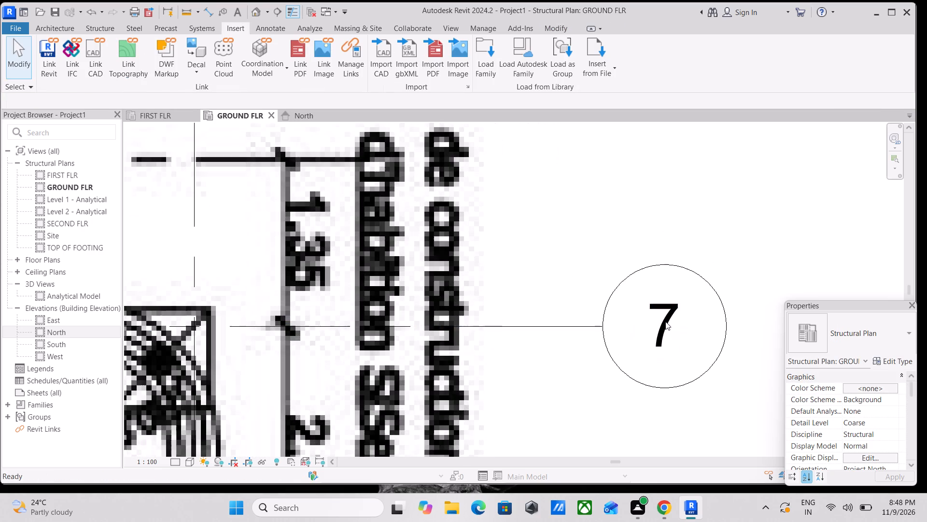
double_click(665, 321)
key(a)
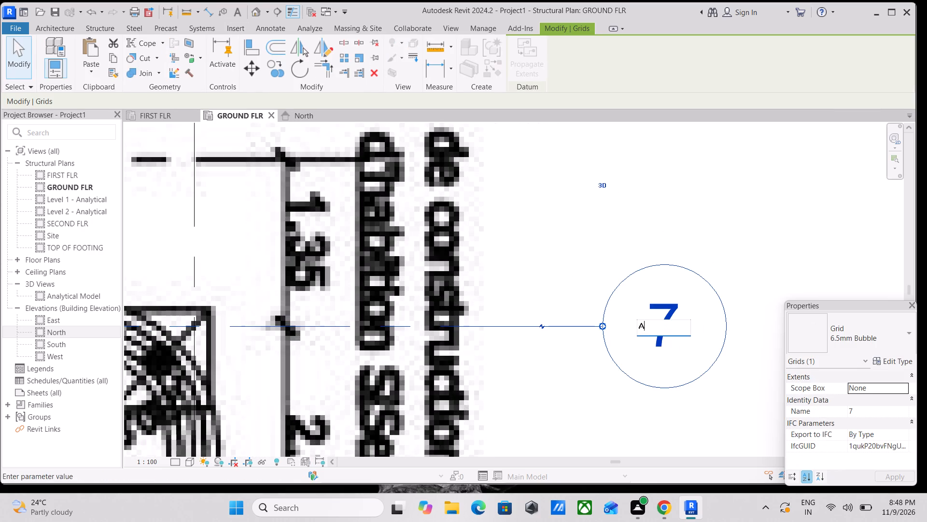
key(Return)
scroll(665, 321, down, 4)
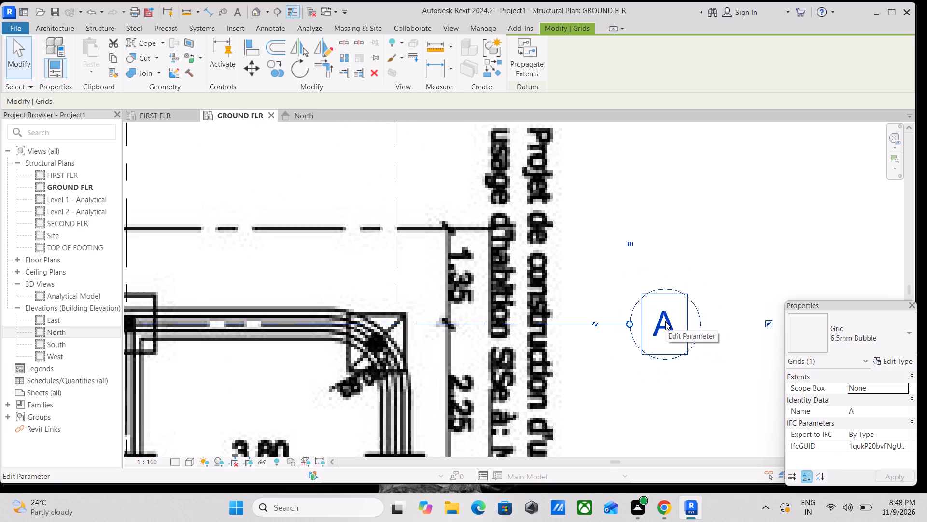
scroll(665, 321, down, 4)
key(Escape)
Draw a horizontal grid from grid 1 at the west wall's first column south of the corner, ending in line with grid A's east end.
scroll(576, 334, down, 2)
middle_drag(576, 332, 657, 295)
middle_drag(204, 297, 282, 281)
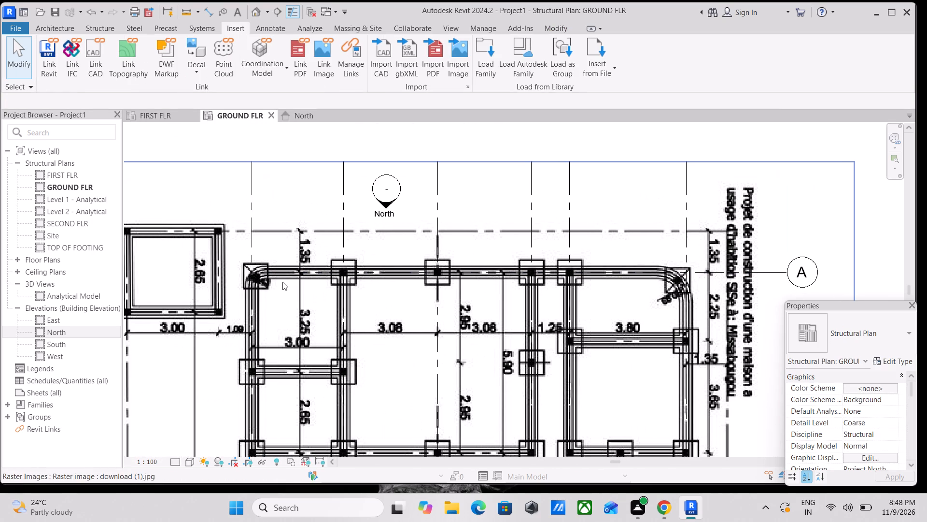
text(GR)
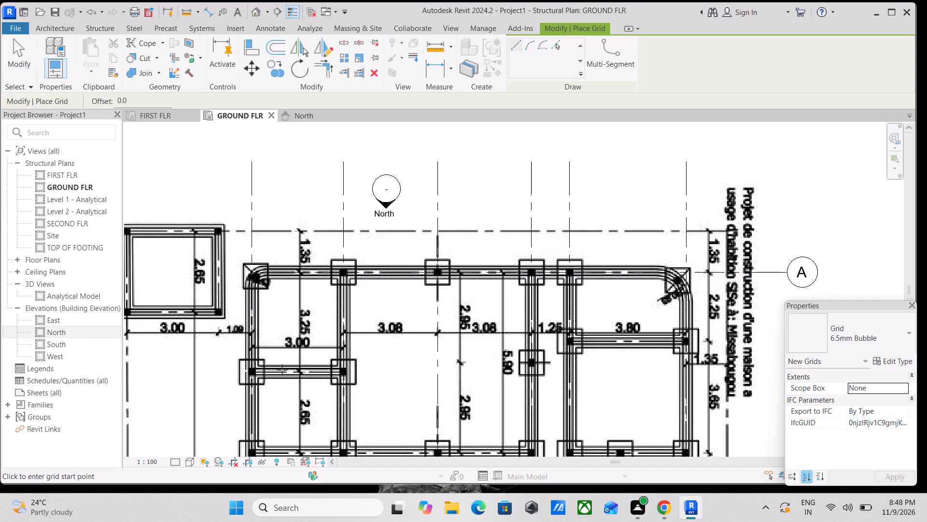
scroll(344, 369, up, 2)
middle_drag(341, 362, 348, 306)
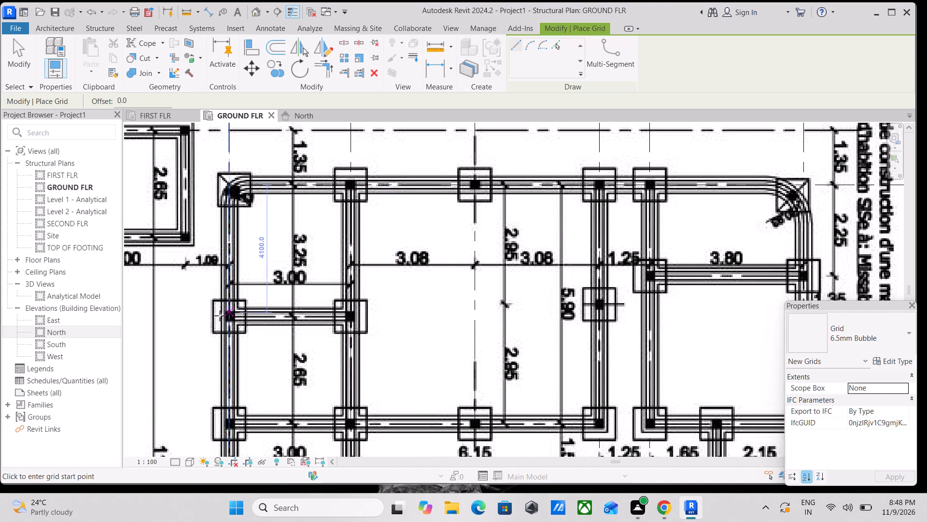
scroll(211, 328, up, 6)
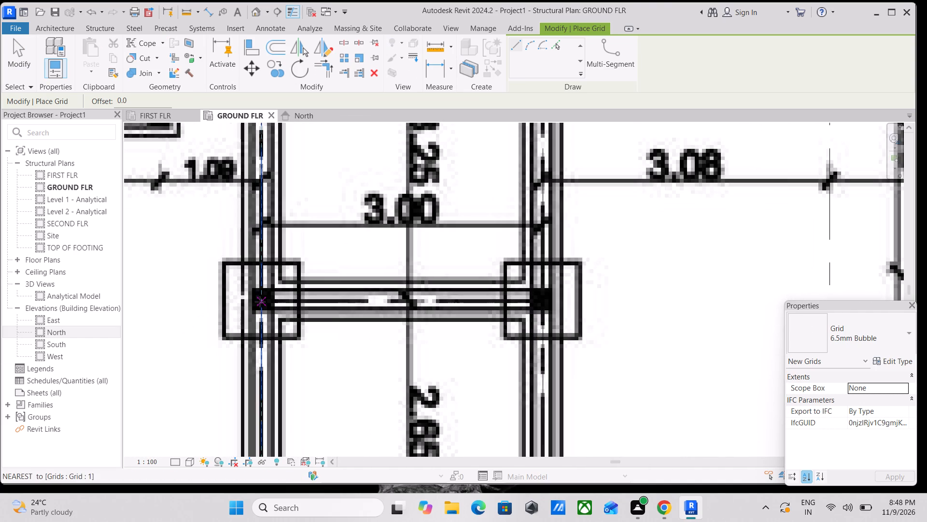
click(260, 300)
scroll(476, 295, down, 1)
middle_drag(476, 295, 276, 302)
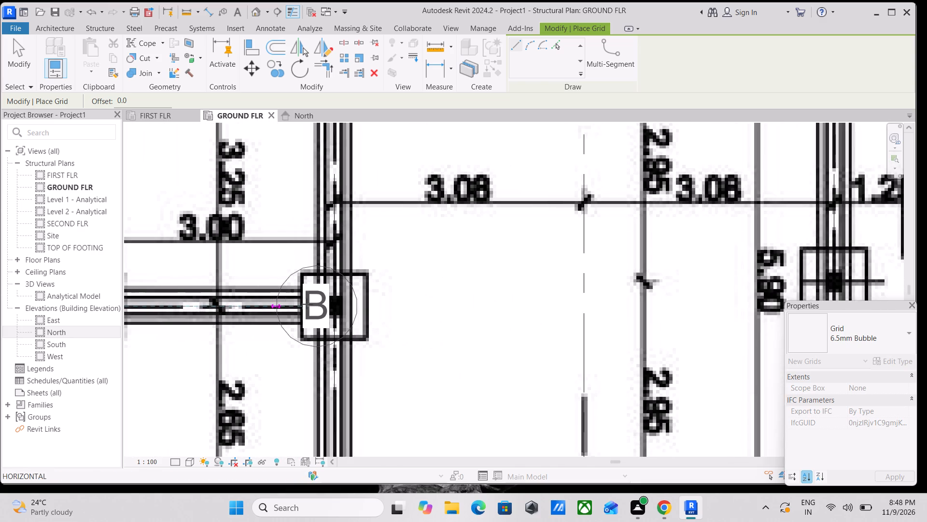
scroll(520, 309, down, 1)
middle_drag(519, 309, 277, 307)
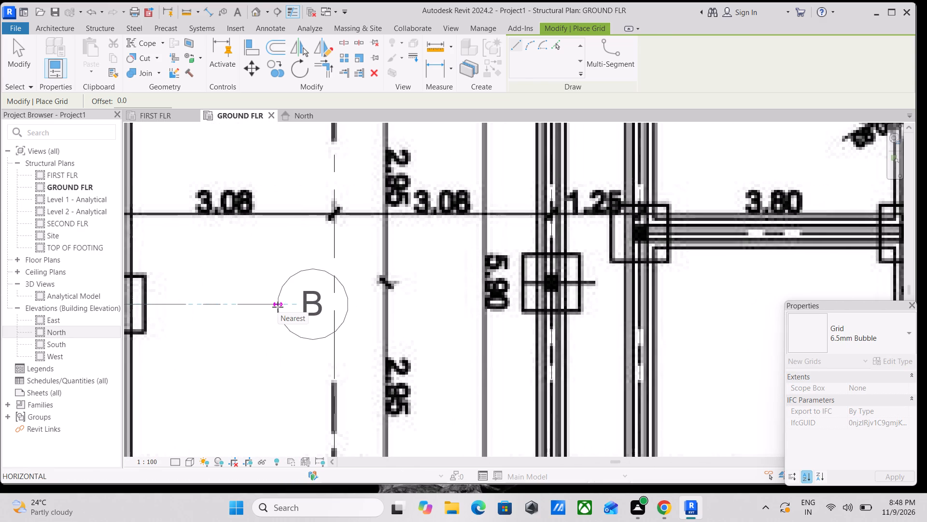
scroll(278, 307, down, 2)
middle_drag(276, 307, 224, 304)
scroll(238, 307, down, 1)
middle_drag(587, 310, 558, 310)
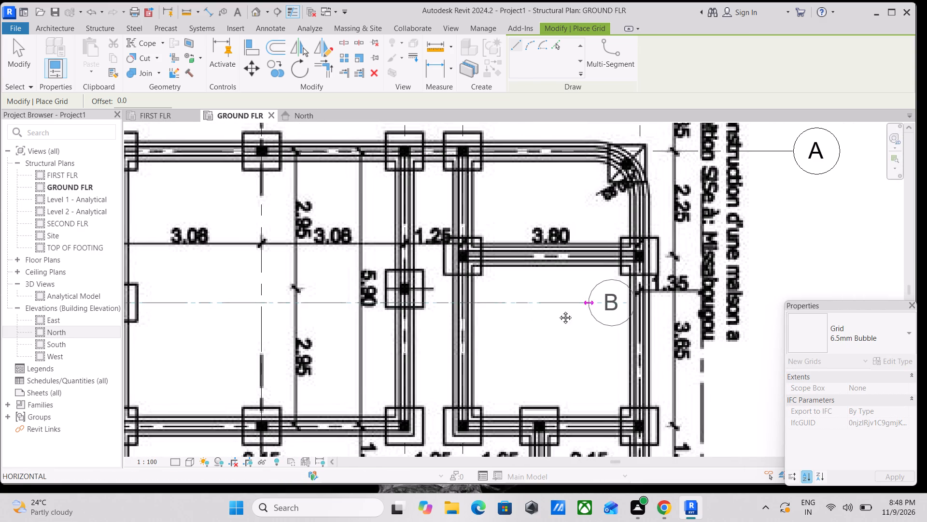
middle_drag(558, 310, 350, 308)
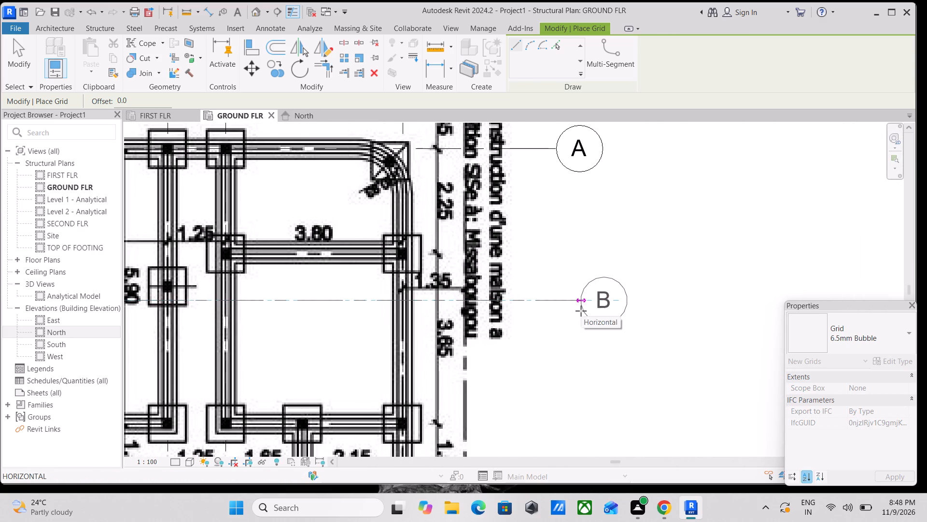
click(552, 310)
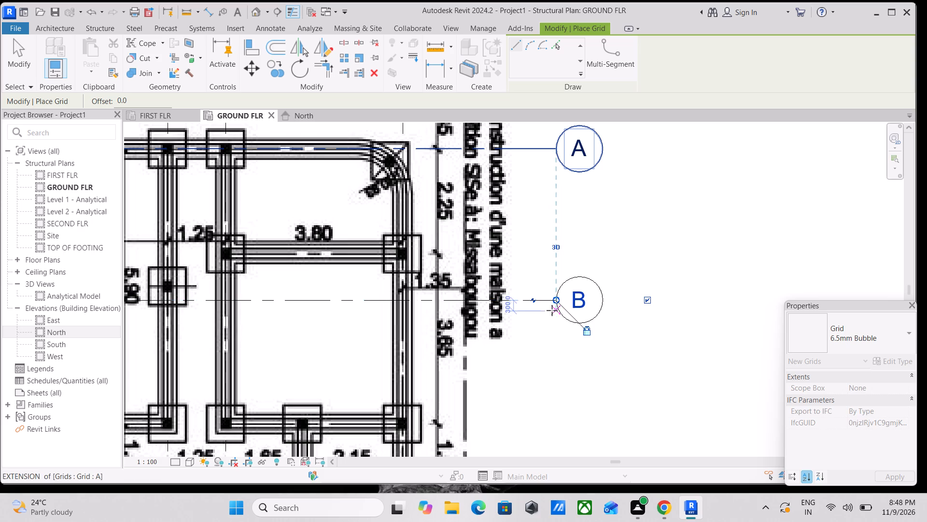
Examine the column lines around and south of grid B to locate the next horizontal grid.
middle_drag(294, 289, 448, 291)
scroll(376, 300, down, 2)
middle_drag(376, 301, 429, 254)
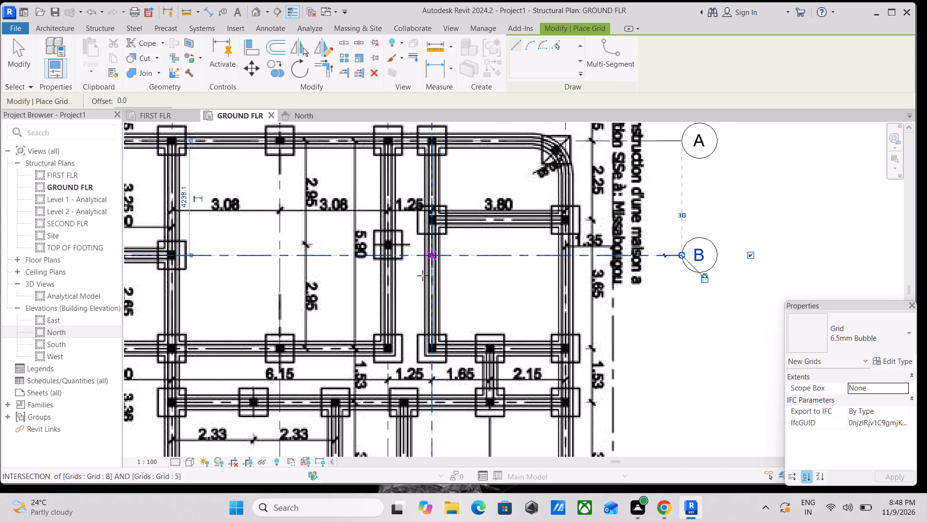
middle_drag(287, 358, 354, 303)
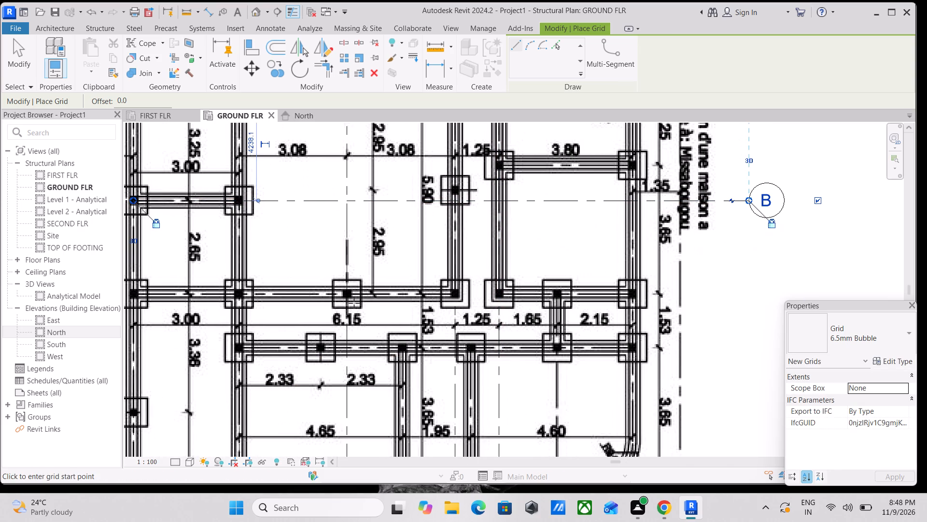
scroll(354, 303, down, 2)
scroll(316, 306, up, 1)
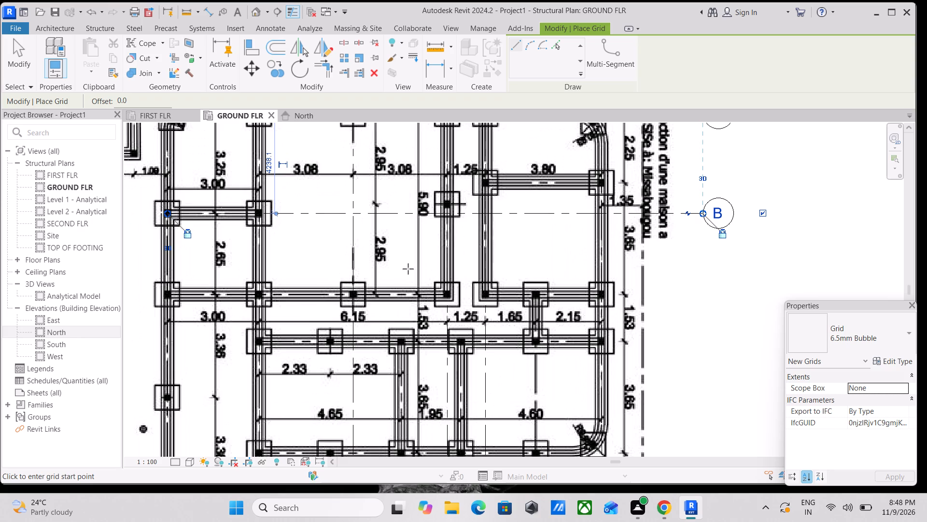
scroll(560, 236, up, 1)
middle_drag(550, 241, 499, 378)
scroll(470, 314, up, 3)
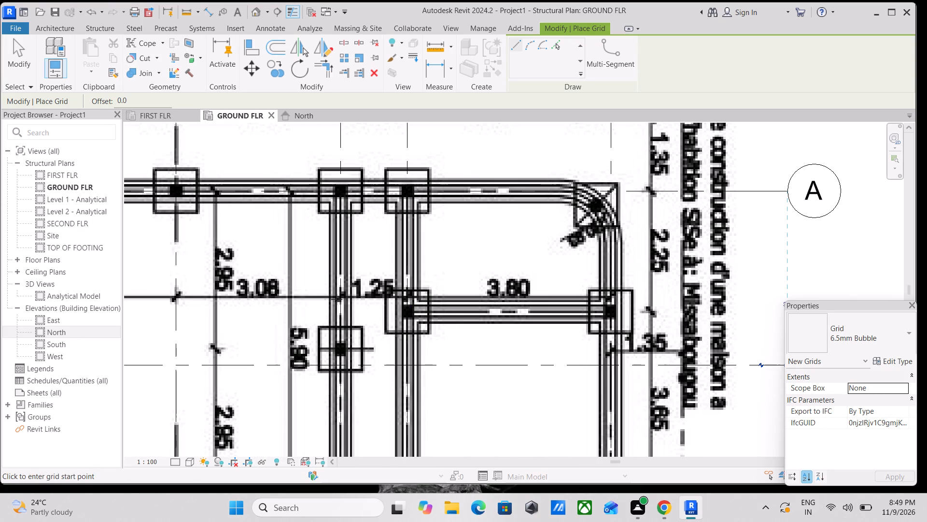
scroll(373, 311, up, 1)
scroll(438, 318, down, 4)
scroll(481, 359, down, 2)
middle_drag(480, 354, 482, 295)
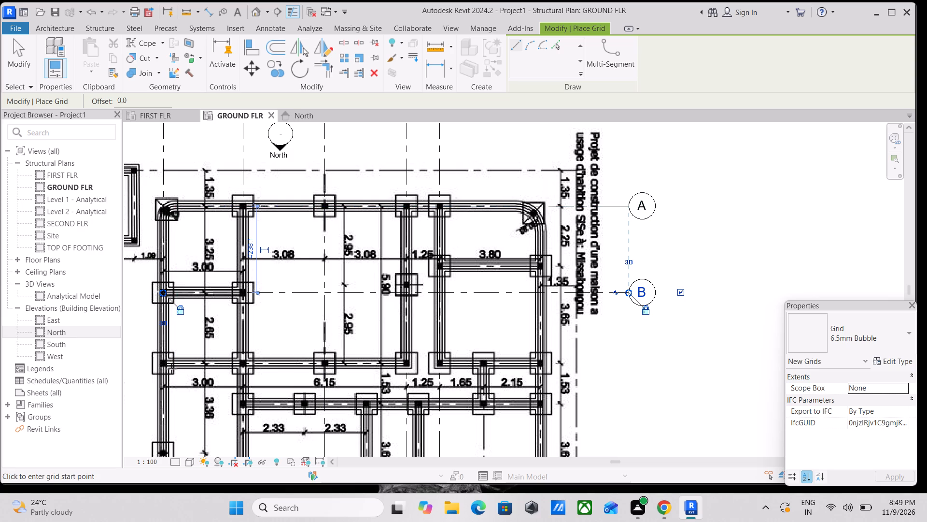
Draw a horizontal grid from grid 1 along the first footing row south of grid B, ending in line with grid B's east end.
scroll(173, 378, up, 5)
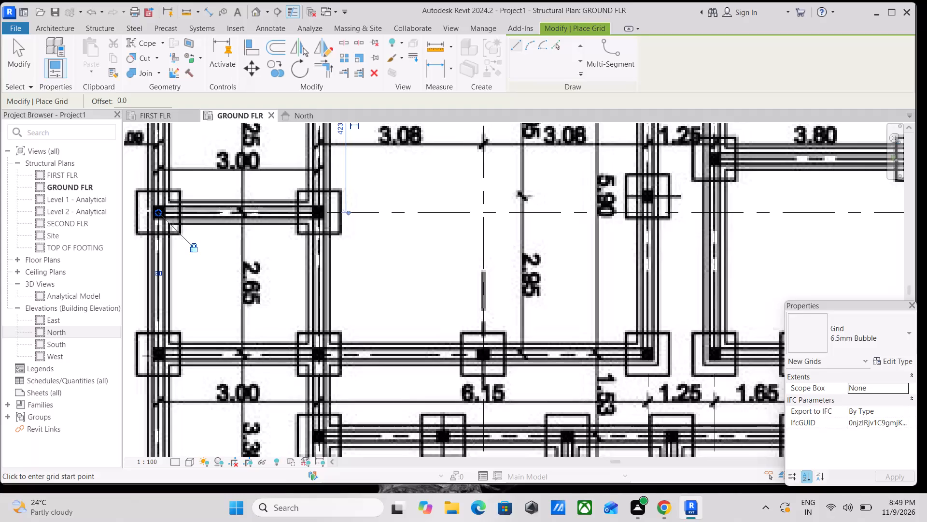
scroll(137, 337, up, 3)
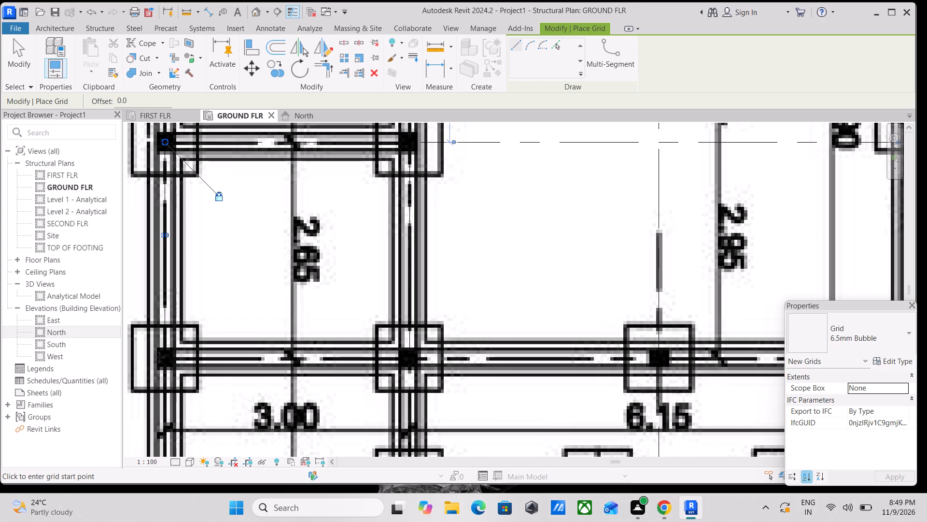
scroll(159, 357, up, 2)
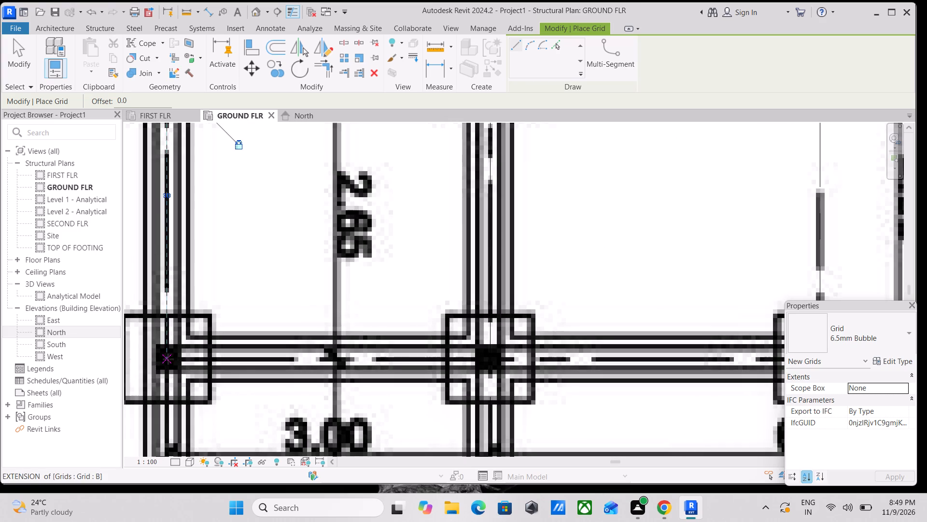
click(168, 359)
scroll(313, 355, down, 1)
middle_drag(313, 355, 101, 339)
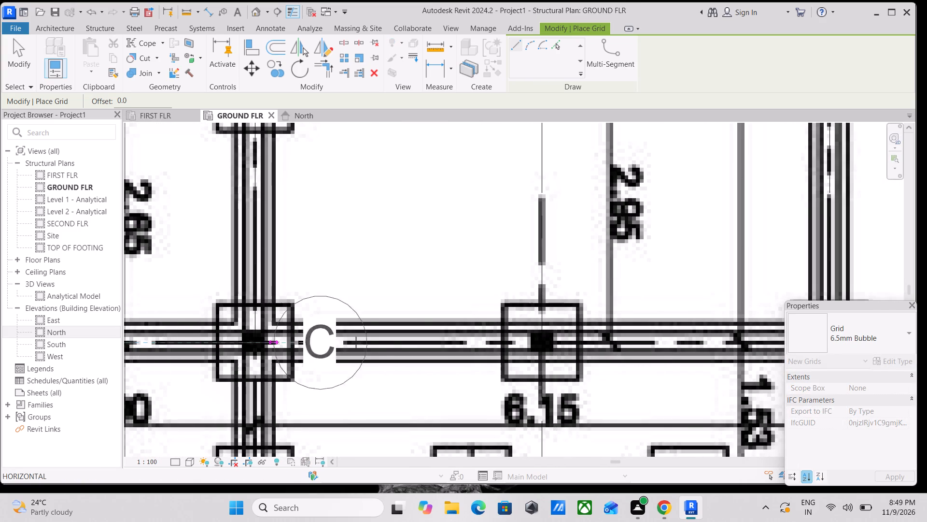
scroll(410, 343, down, 1)
middle_drag(410, 343, 161, 348)
scroll(501, 358, down, 1)
middle_drag(500, 357, 195, 351)
middle_drag(500, 354, 258, 347)
scroll(463, 349, down, 2)
middle_drag(482, 349, 387, 357)
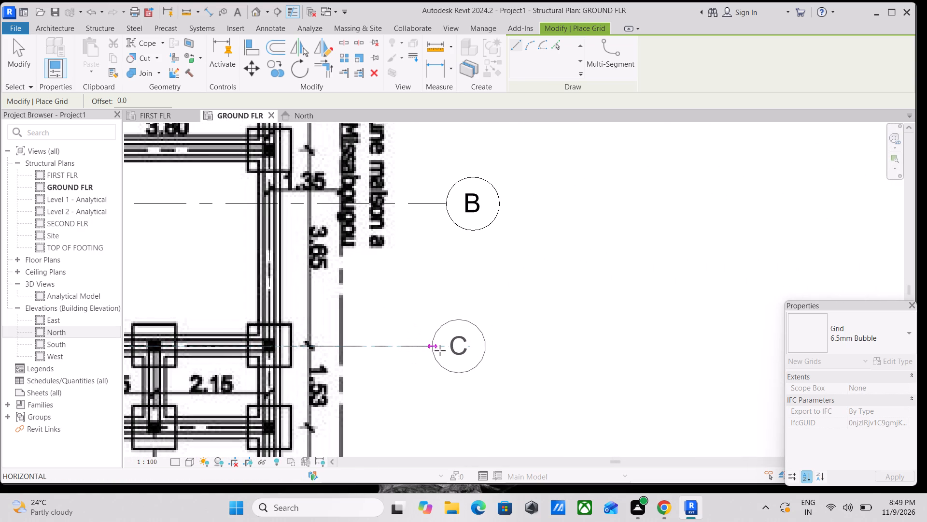
click(447, 350)
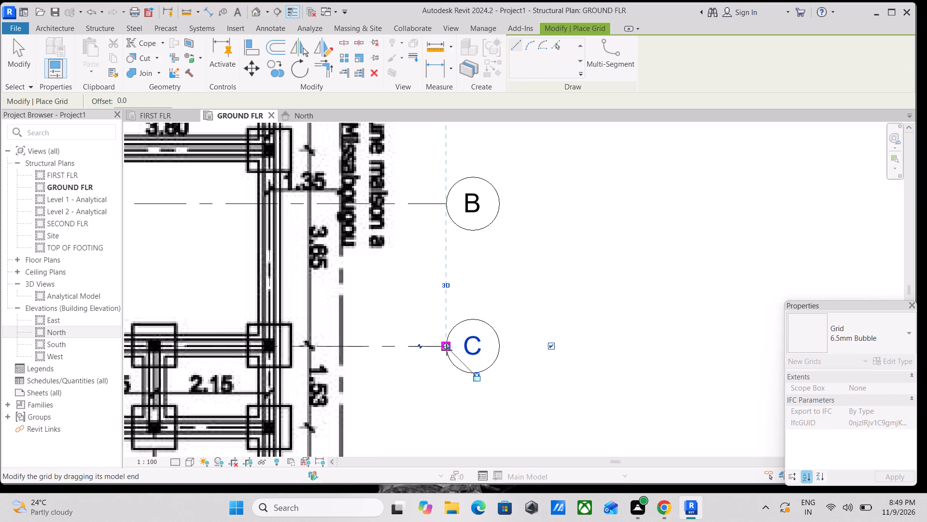
key(Escape)
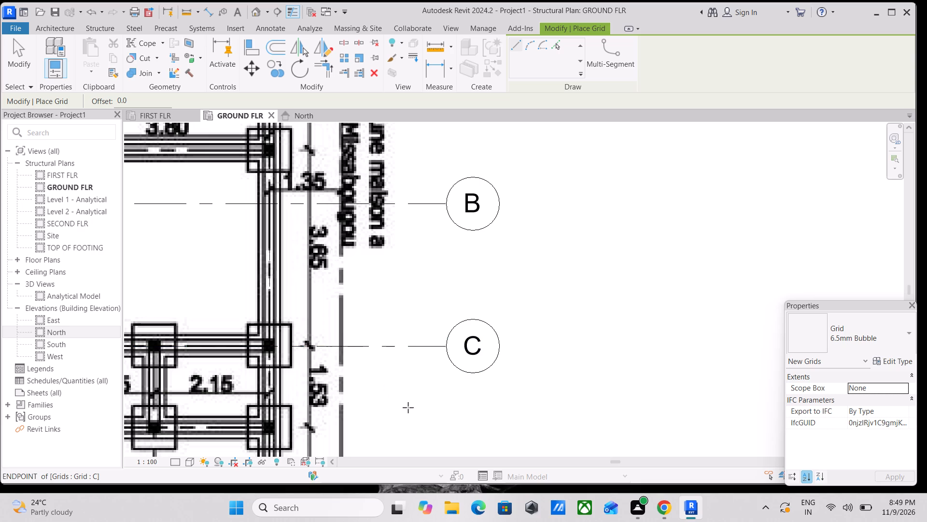
Draw a horizontal grid from the grid 2 column along the footing row just south of grid C, ending in line with grid C's east end.
scroll(433, 383, down, 3)
middle_drag(433, 382, 604, 326)
middle_drag(380, 343, 666, 364)
scroll(416, 370, up, 2)
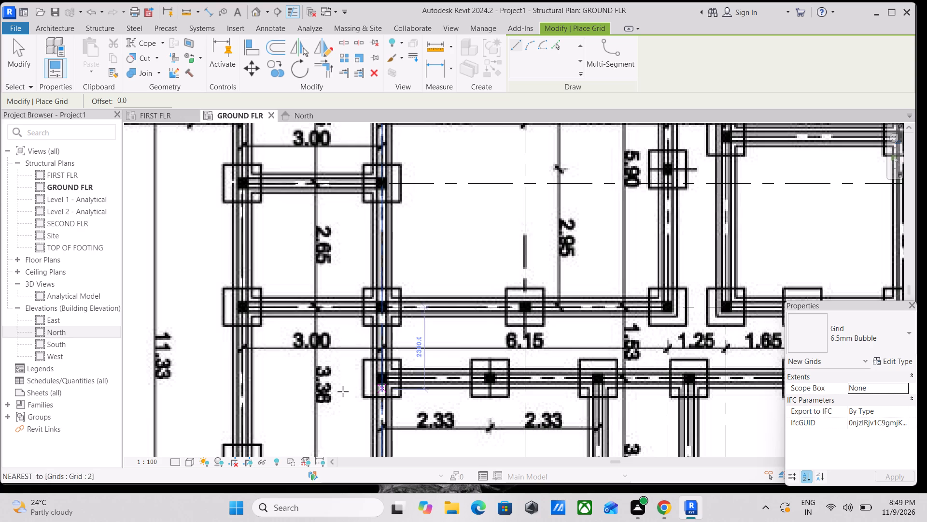
scroll(329, 391, down, 2)
scroll(365, 356, down, 1)
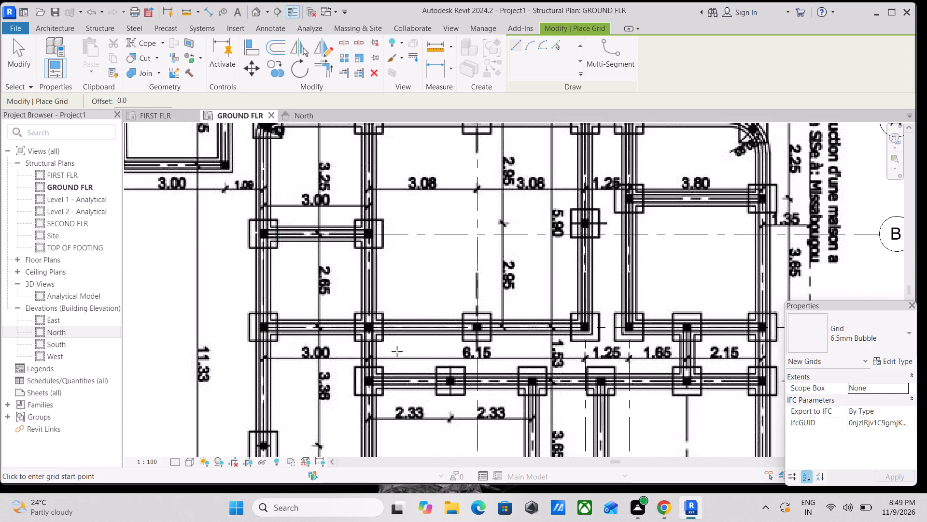
middle_drag(395, 351, 155, 321)
middle_drag(199, 403, 202, 403)
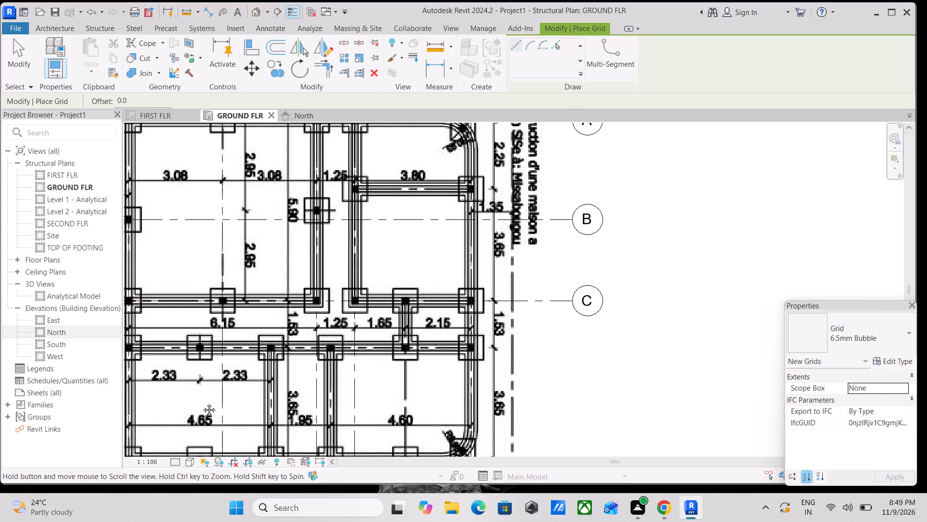
middle_drag(202, 403, 536, 364)
scroll(445, 314, up, 4)
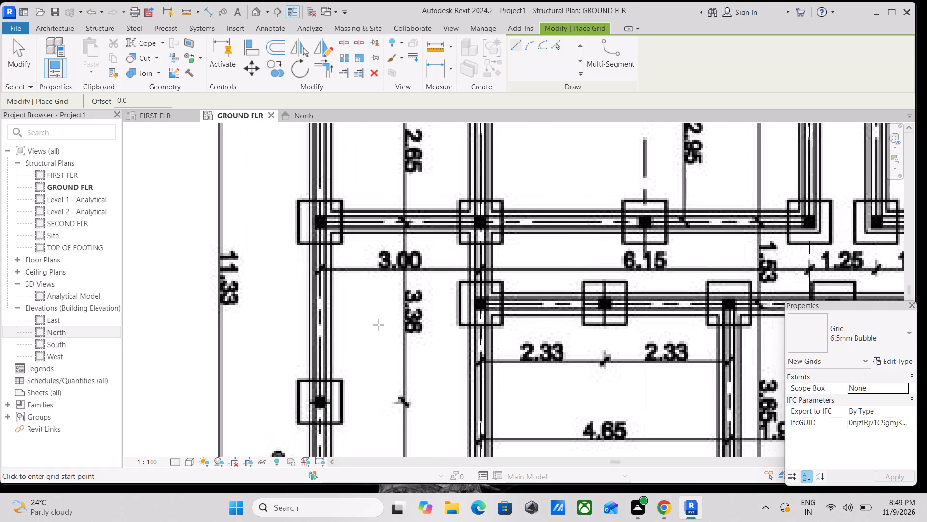
middle_drag(364, 323, 238, 338)
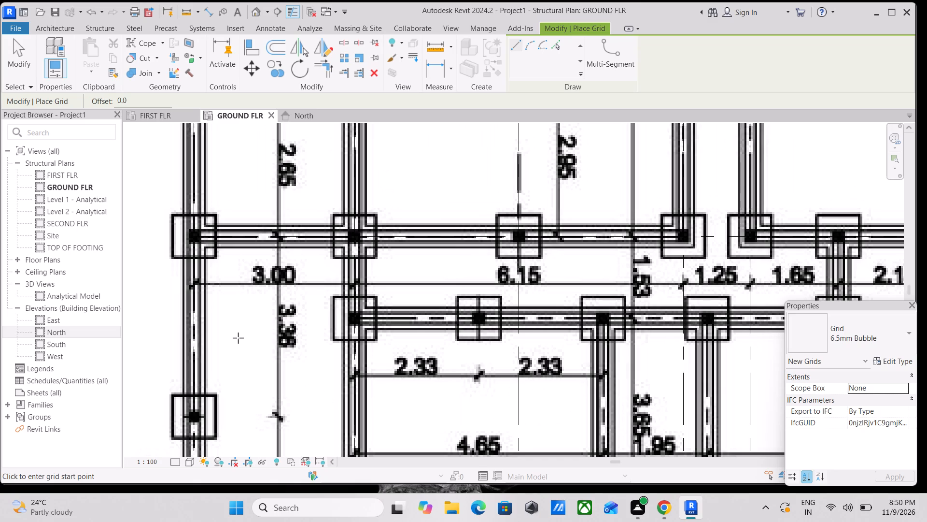
scroll(366, 326, up, 7)
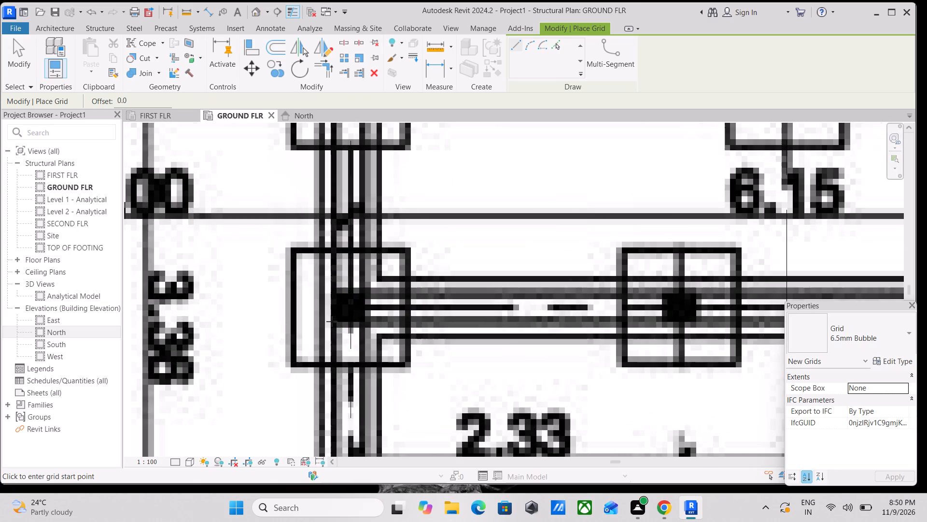
click(331, 307)
scroll(532, 298, down, 2)
middle_drag(532, 298, 504, 299)
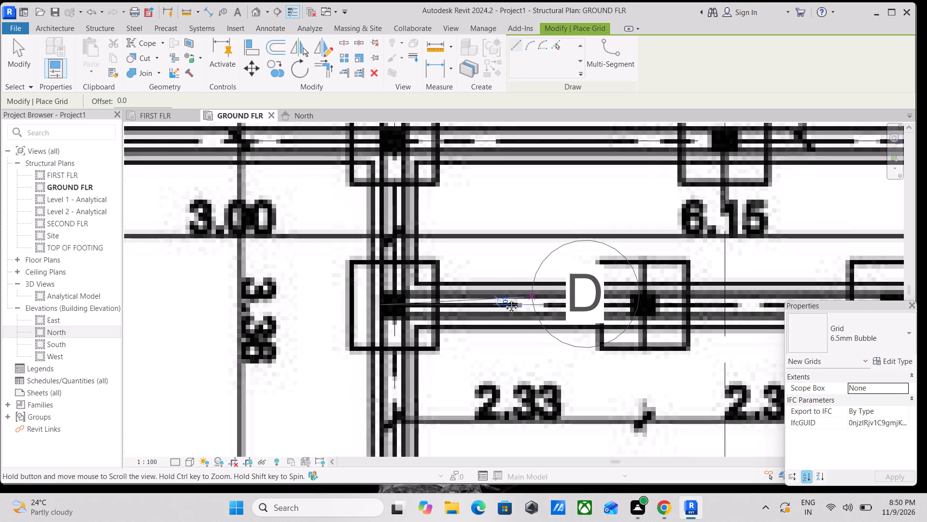
middle_drag(504, 299, 340, 299)
middle_drag(436, 312, 151, 312)
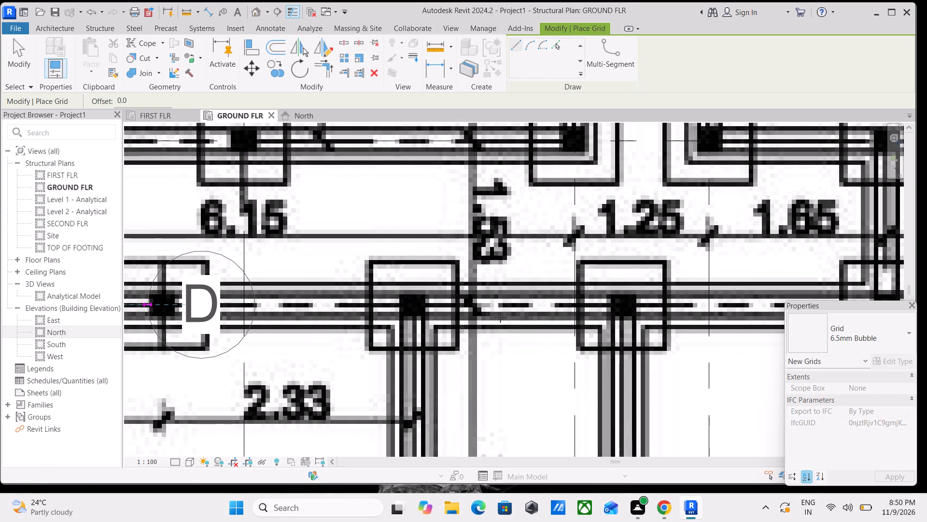
scroll(528, 316, down, 2)
middle_drag(526, 316, 270, 323)
scroll(487, 332, down, 1)
middle_drag(486, 331, 420, 335)
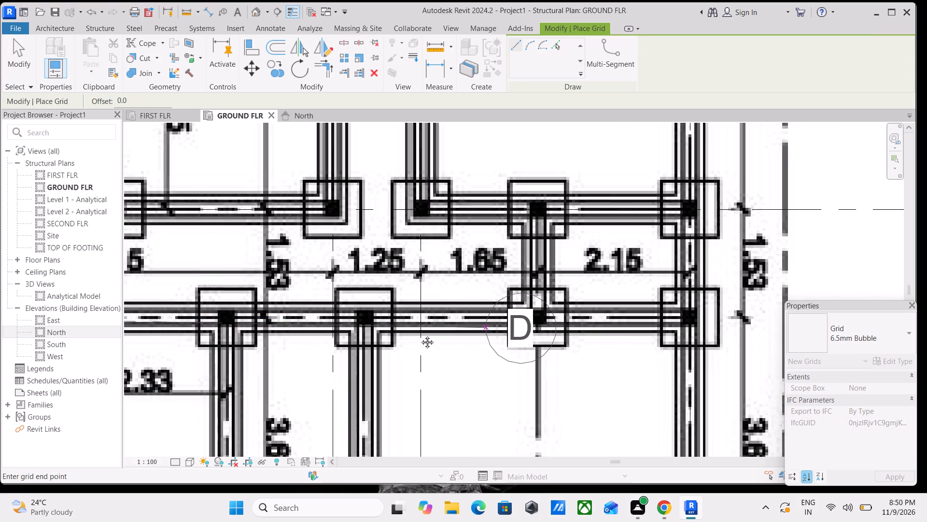
middle_drag(420, 335, 340, 334)
middle_drag(600, 335, 485, 348)
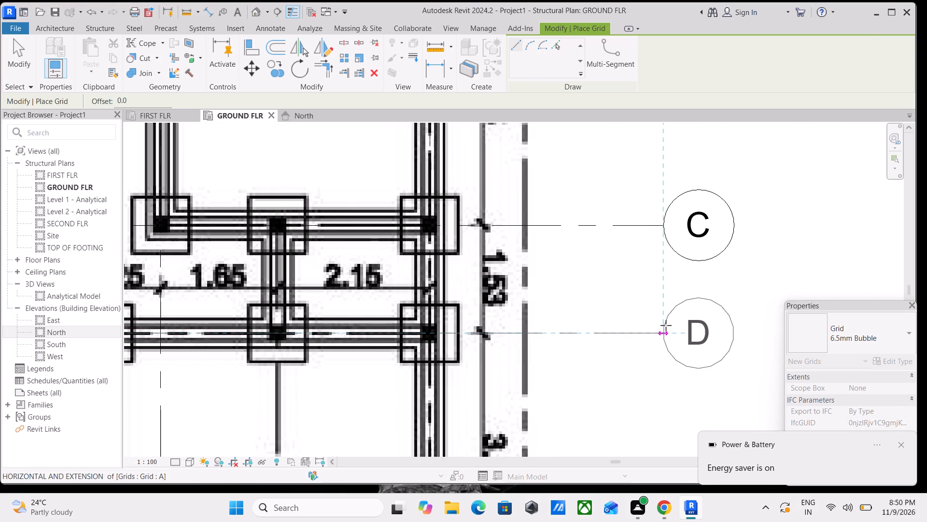
click(666, 325)
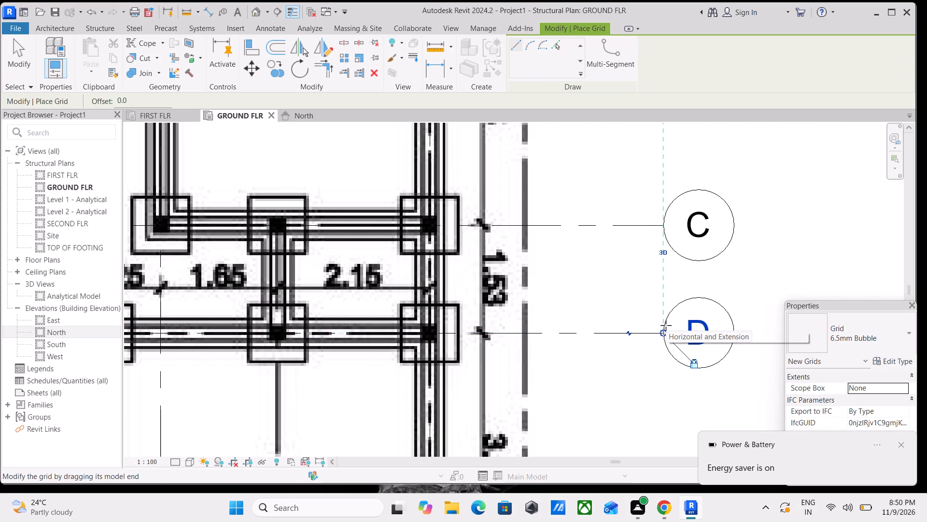
key(Escape)
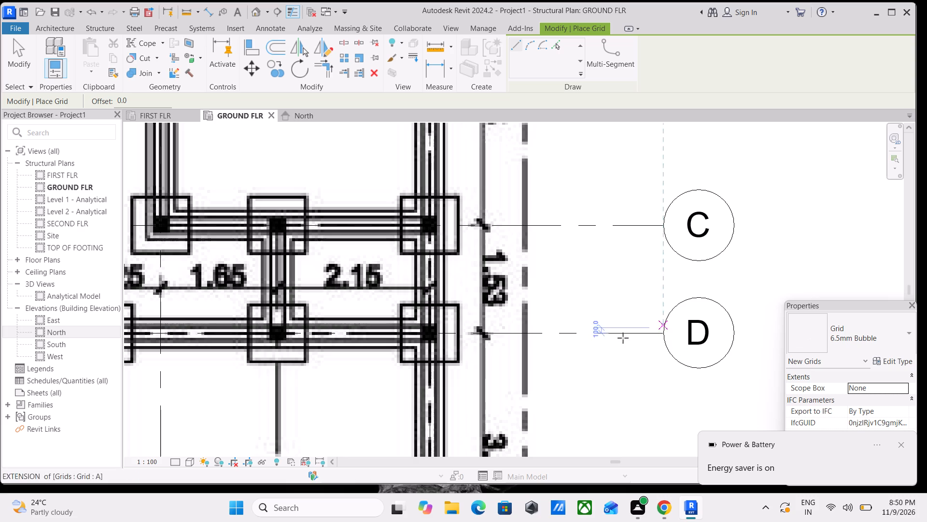
Examine the footing rows south of grid D and how the lettered grids meet the western columns, ending grid placement.
scroll(533, 329, down, 3)
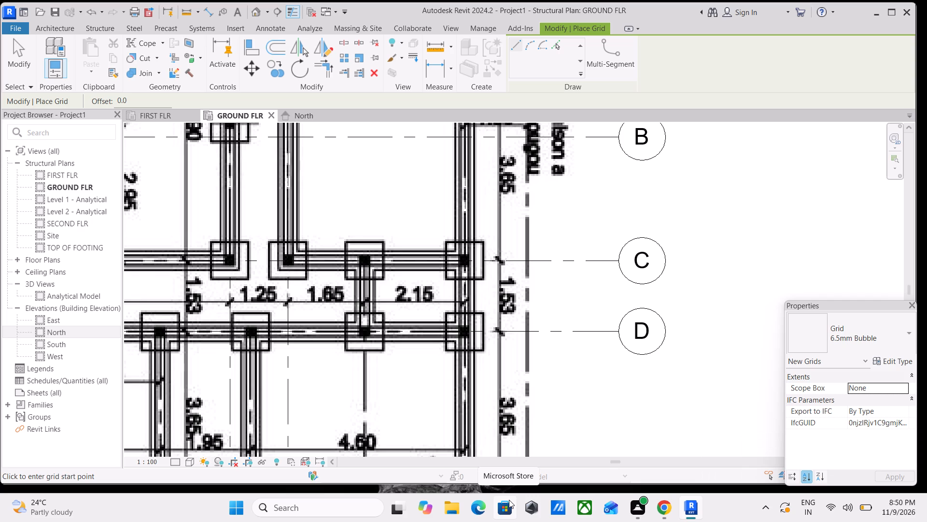
scroll(484, 314, down, 3)
middle_drag(486, 313, 632, 301)
middle_drag(497, 307, 631, 293)
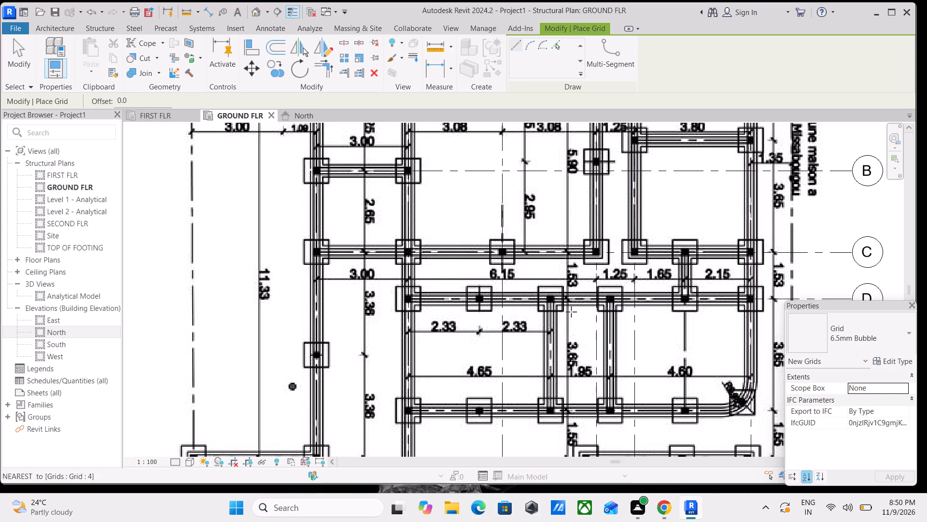
scroll(361, 407, up, 2)
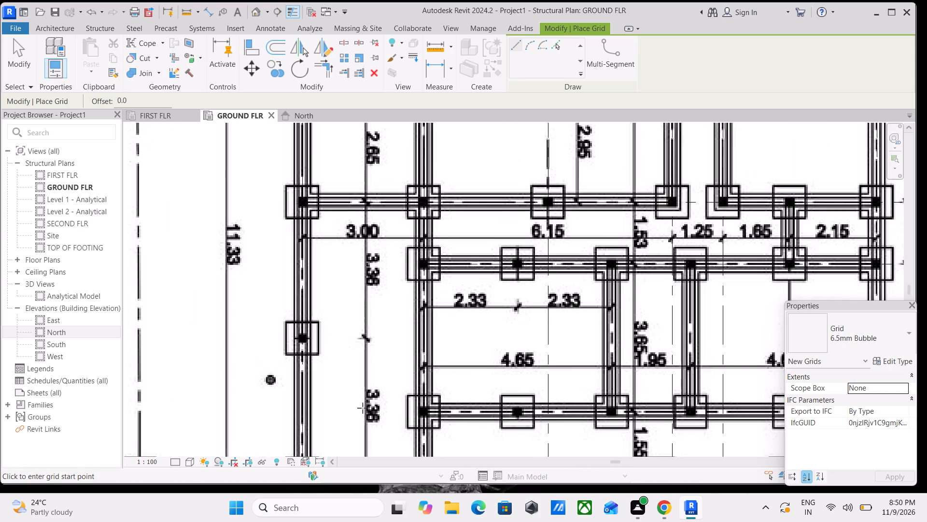
scroll(401, 380, down, 1)
middle_drag(395, 377, 162, 326)
scroll(609, 385, up, 3)
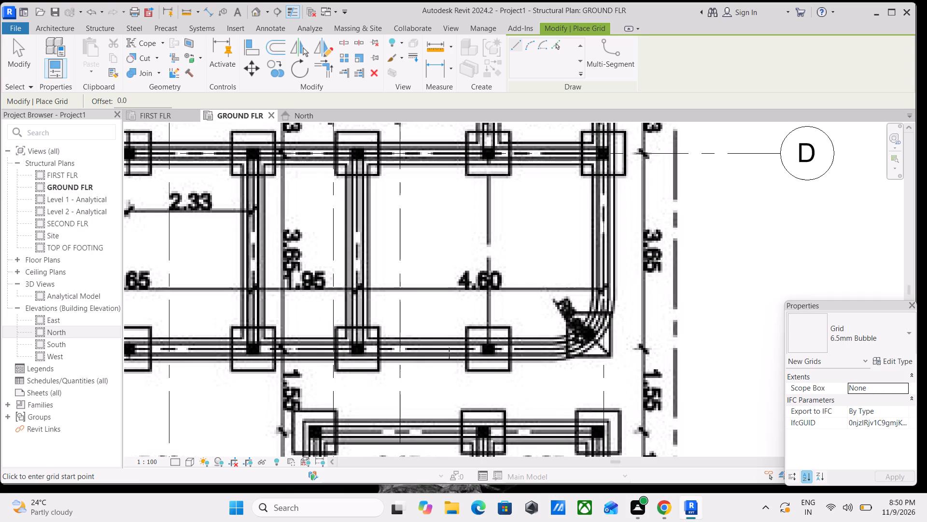
middle_drag(404, 343, 606, 350)
middle_drag(433, 352, 592, 343)
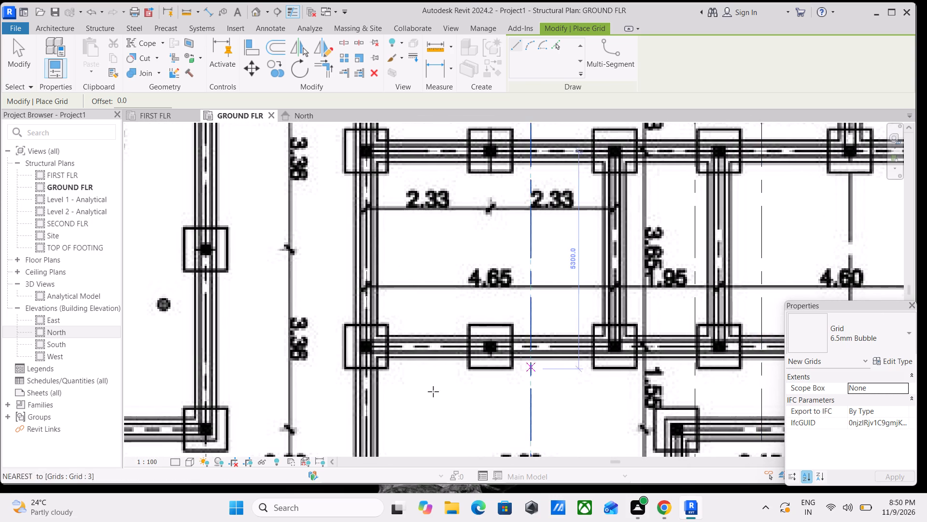
scroll(374, 360, up, 1)
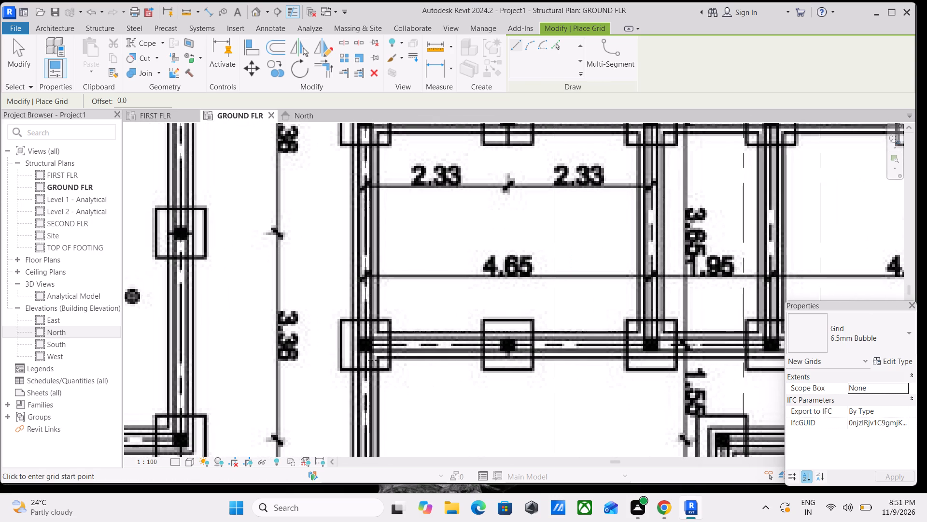
scroll(374, 360, down, 4)
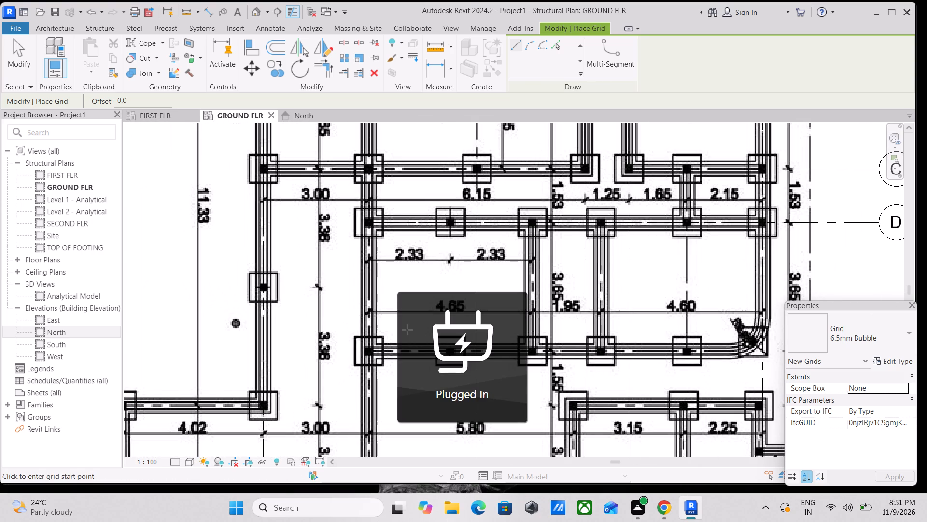
middle_drag(413, 338, 435, 411)
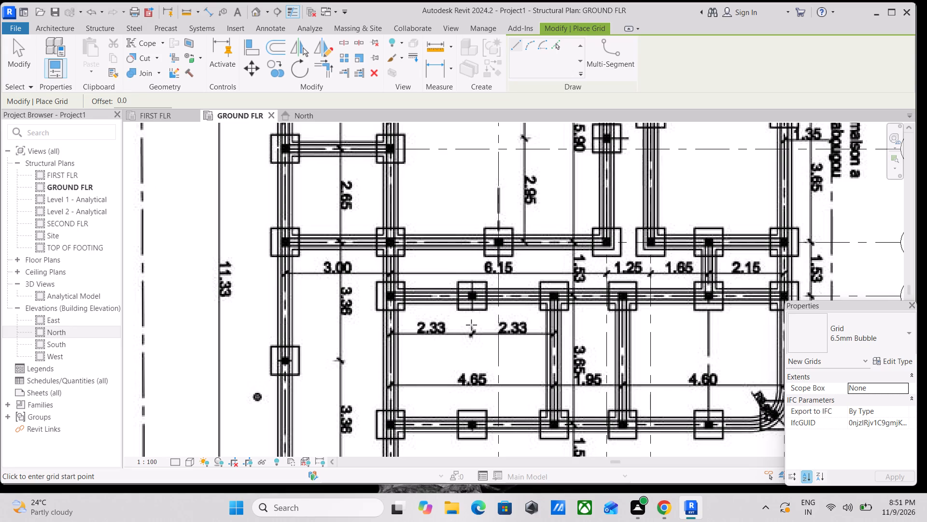
scroll(420, 305, up, 6)
key(Escape)
key(Escape)
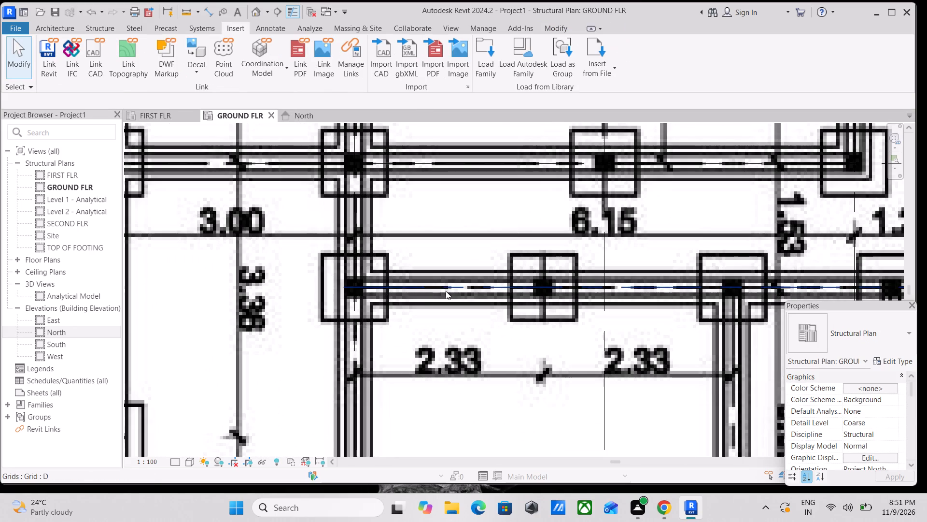
Extend grid D's west end past the west wall and the 11.33 dimension line to beyond the dash-dot site boundary.
click(446, 291)
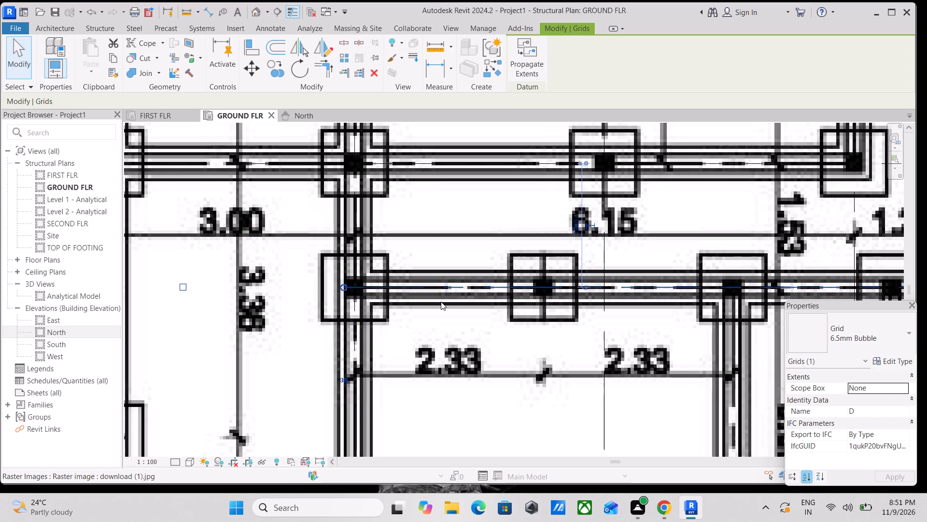
scroll(441, 302, down, 2)
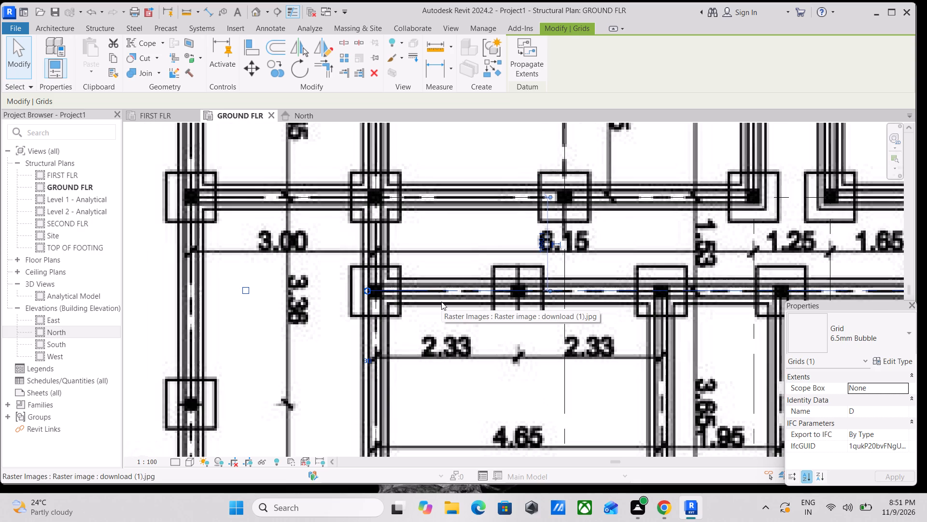
scroll(438, 303, up, 1)
scroll(440, 309, down, 2)
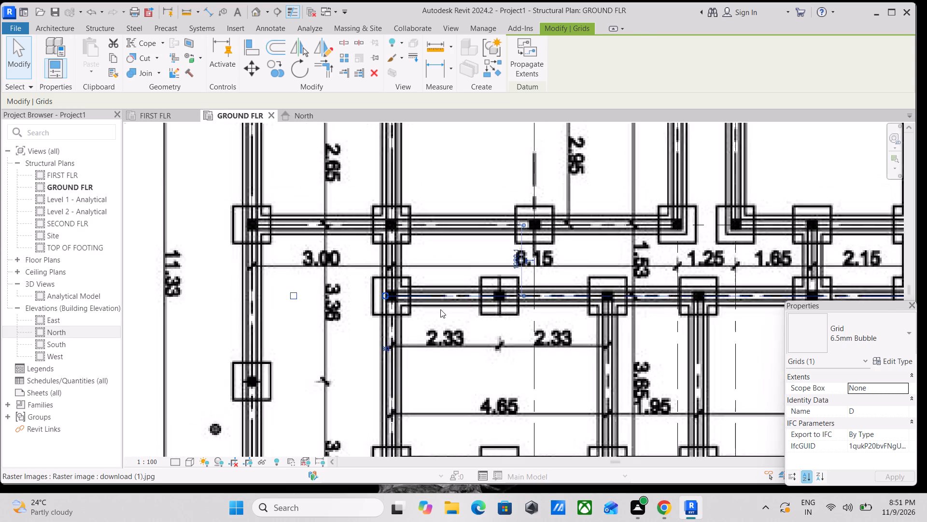
scroll(440, 309, down, 2)
middle_drag(440, 309, 574, 370)
drag(528, 356, 303, 355)
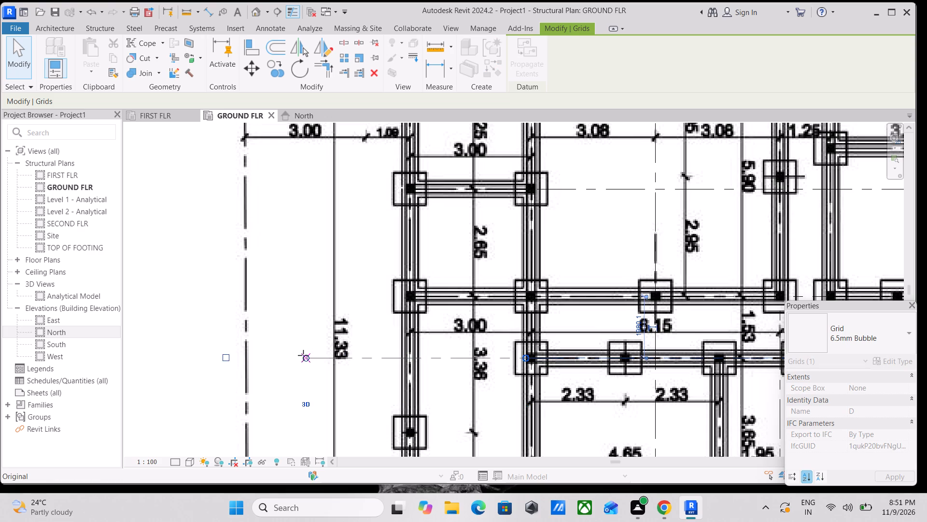
drag(303, 355, 188, 354)
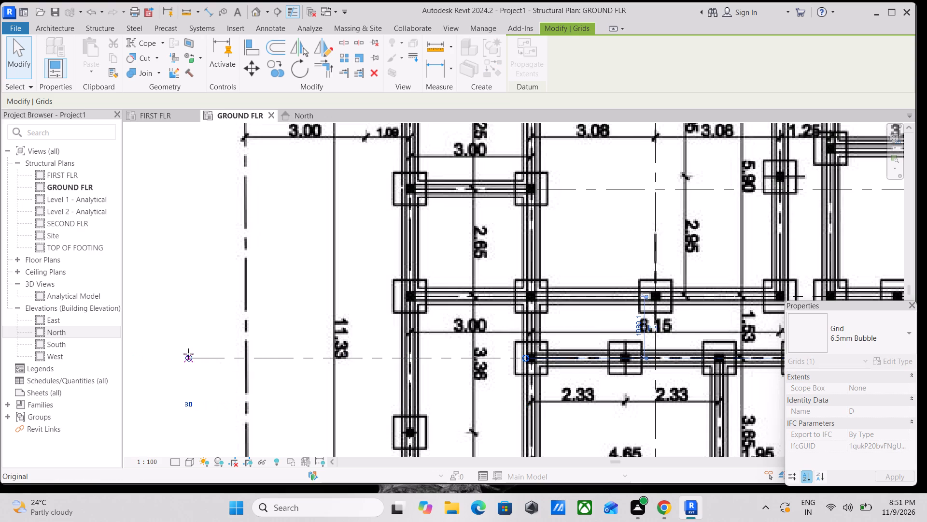
drag(188, 354, 189, 354)
Extend grid C's west end past the site boundary, in line with grid D's west end.
click(484, 293)
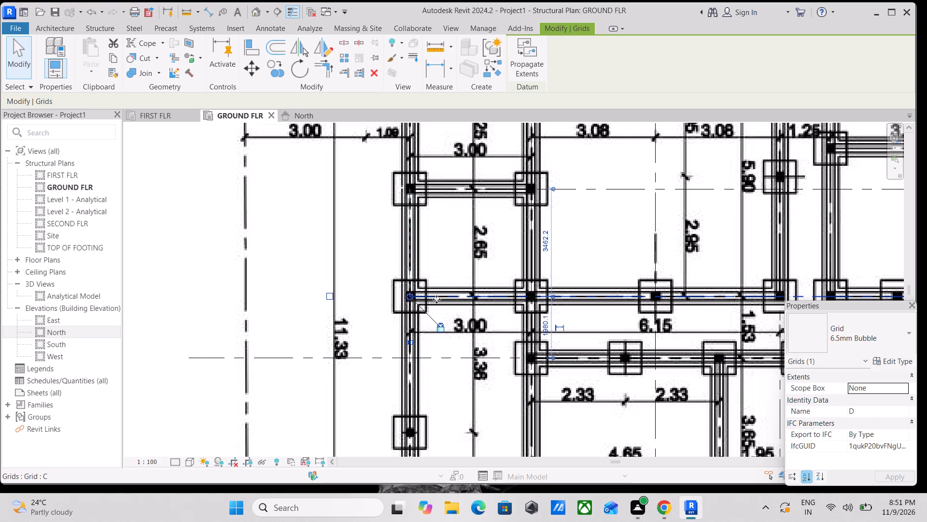
drag(411, 299, 202, 328)
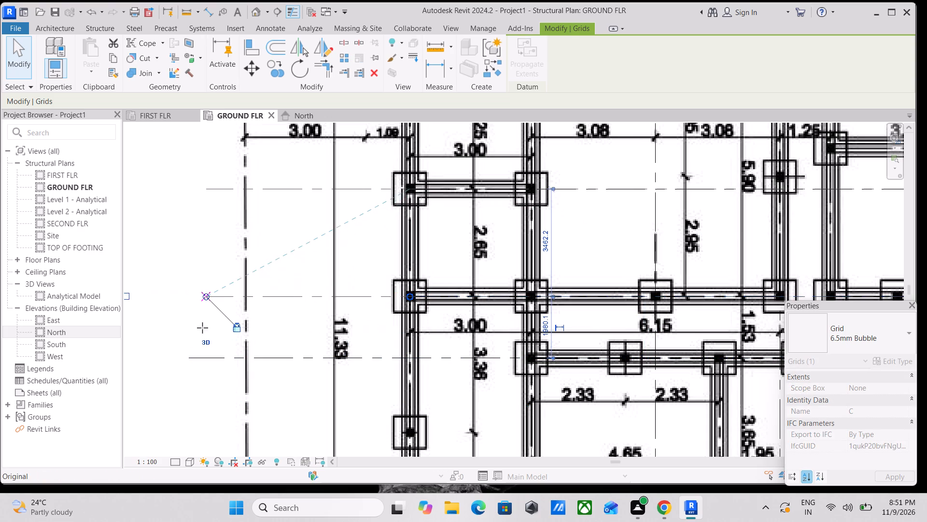
drag(202, 328, 189, 330)
Extend grid A's west end past the small detached square footing, in line with grid B's west end.
scroll(256, 275, down, 2)
middle_drag(262, 272, 271, 335)
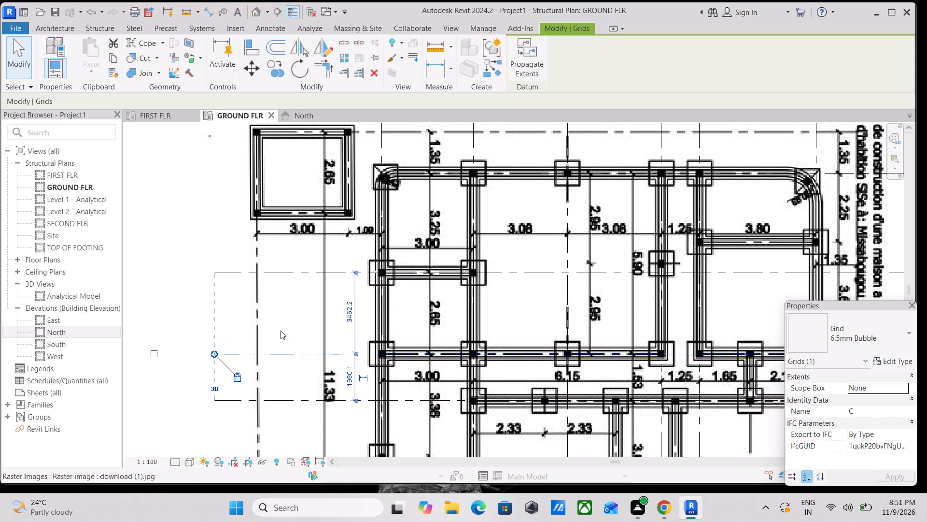
scroll(283, 259, up, 1)
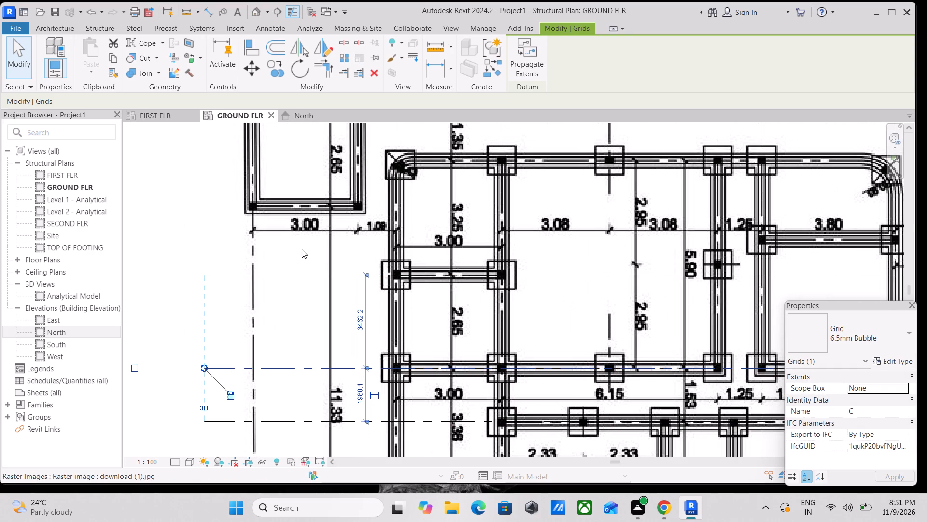
click(443, 163)
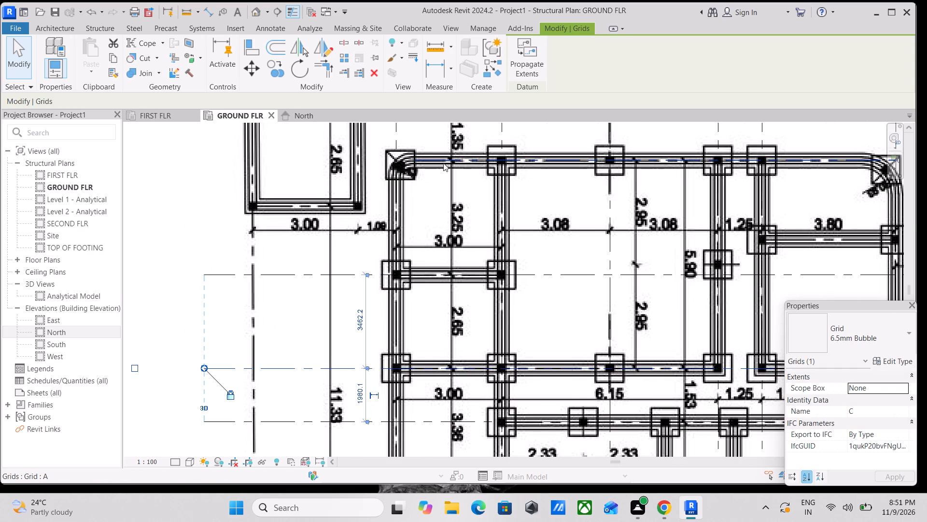
middle_drag(427, 203, 471, 265)
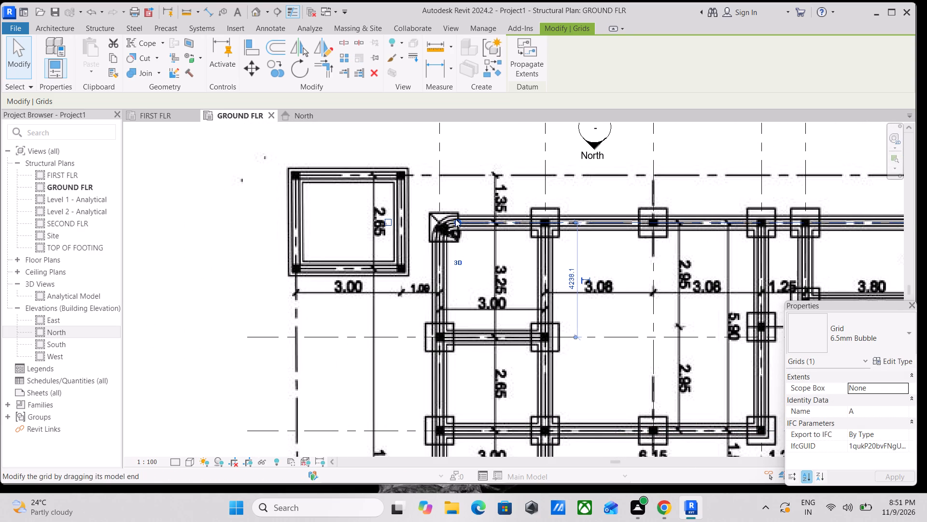
drag(455, 219, 272, 222)
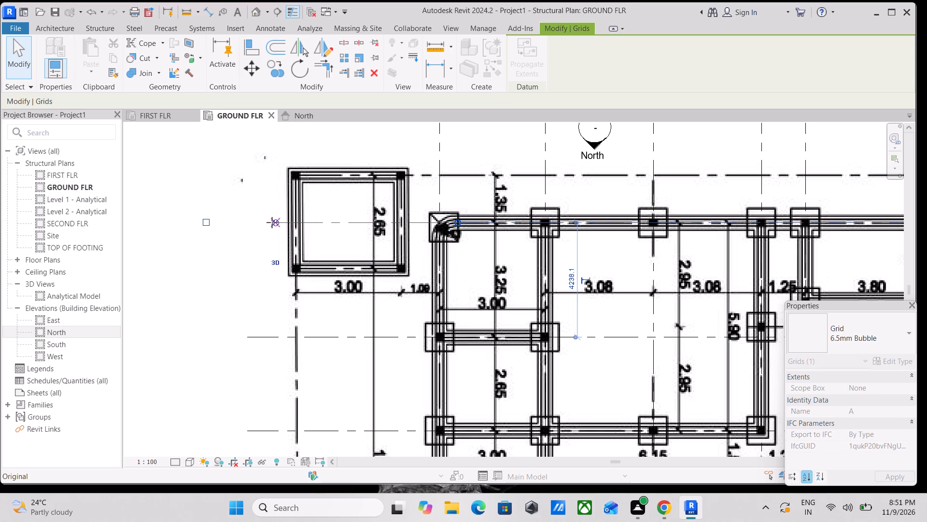
drag(272, 222, 253, 224)
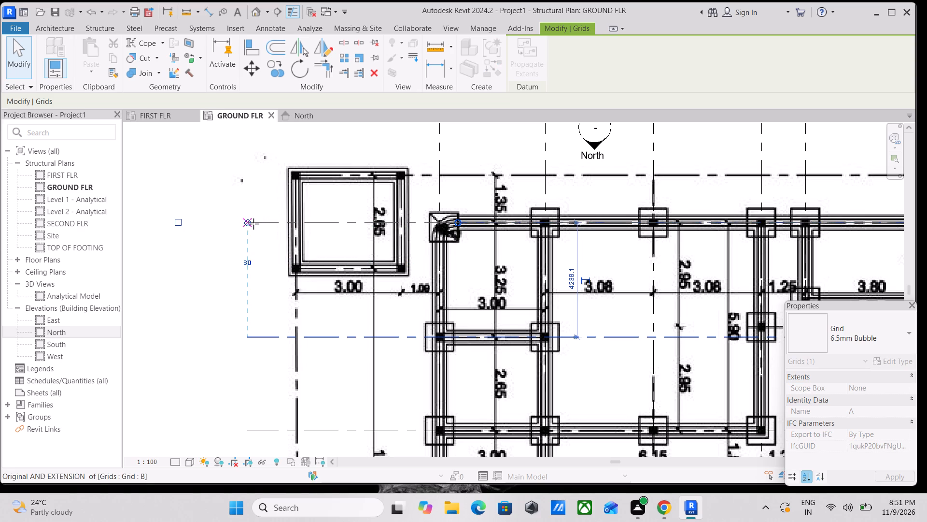
drag(253, 224, 248, 224)
Examine the footing row south of grid D from the grid 2 column across to the curved corner.
scroll(592, 262, down, 3)
middle_drag(559, 273, 520, 183)
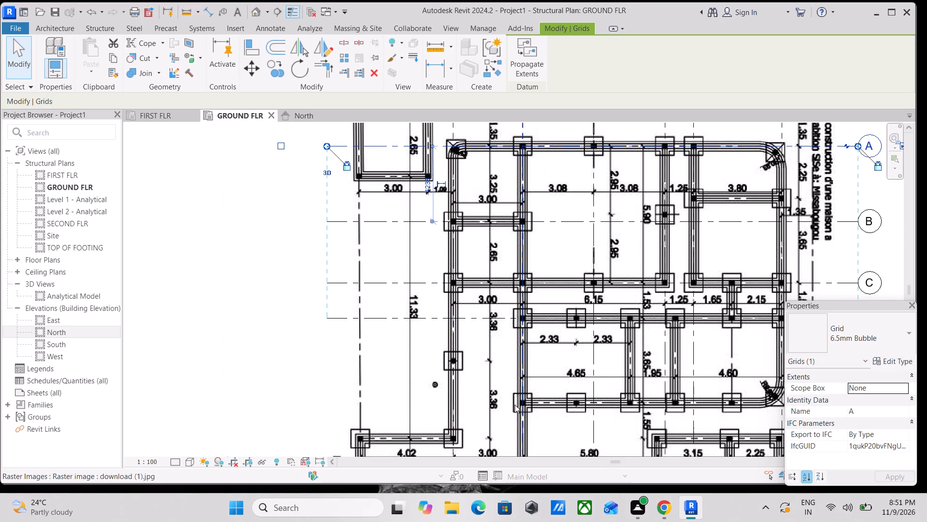
middle_drag(510, 402, 487, 386)
scroll(530, 412, up, 3)
key(Escape)
scroll(530, 414, up, 4)
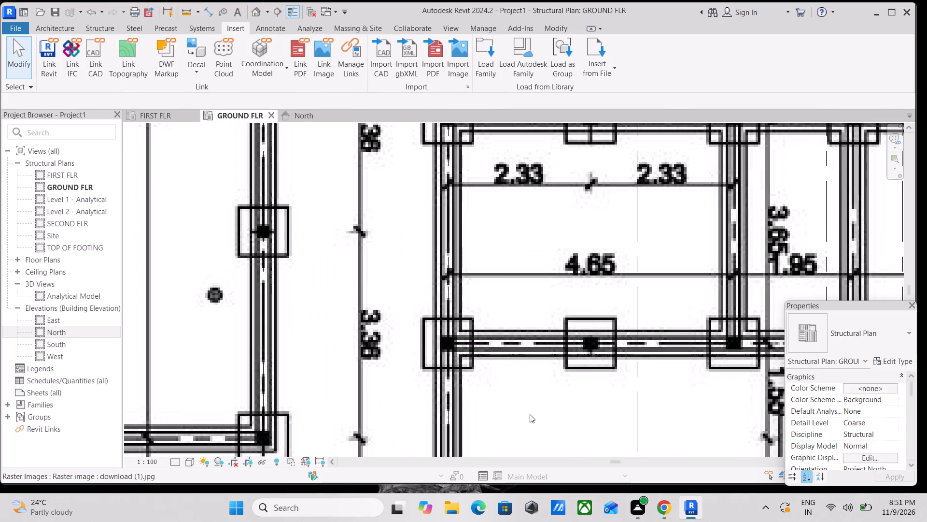
click(531, 348)
scroll(531, 348, down, 5)
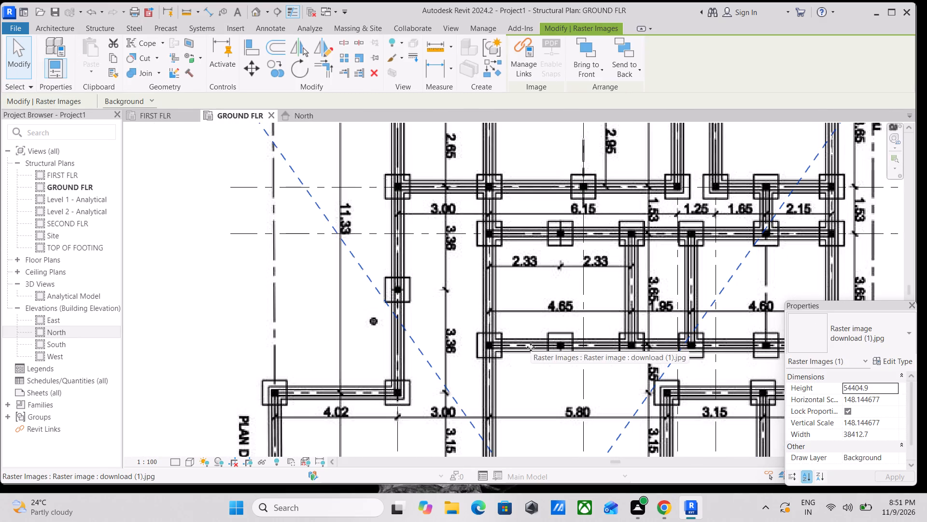
middle_drag(531, 347, 419, 347)
scroll(699, 348, up, 2)
scroll(636, 342, up, 2)
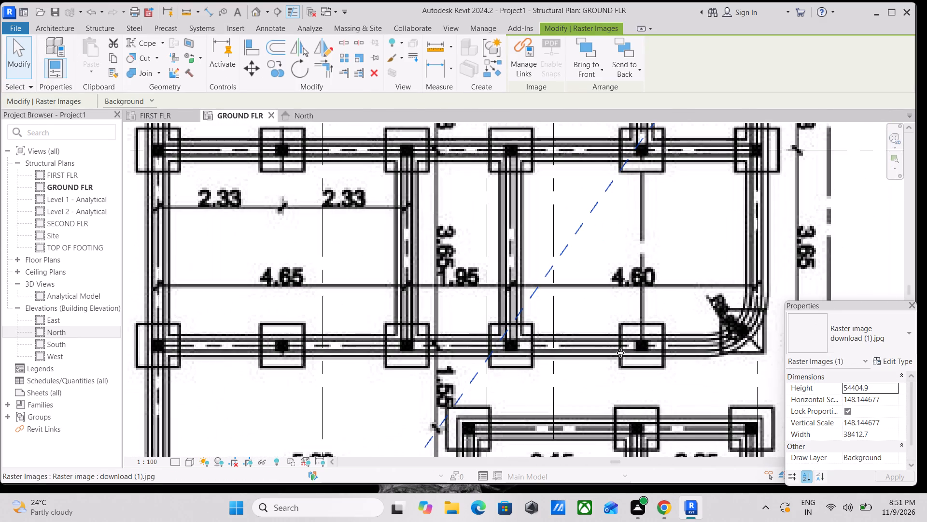
middle_drag(335, 358, 372, 375)
key(Escape)
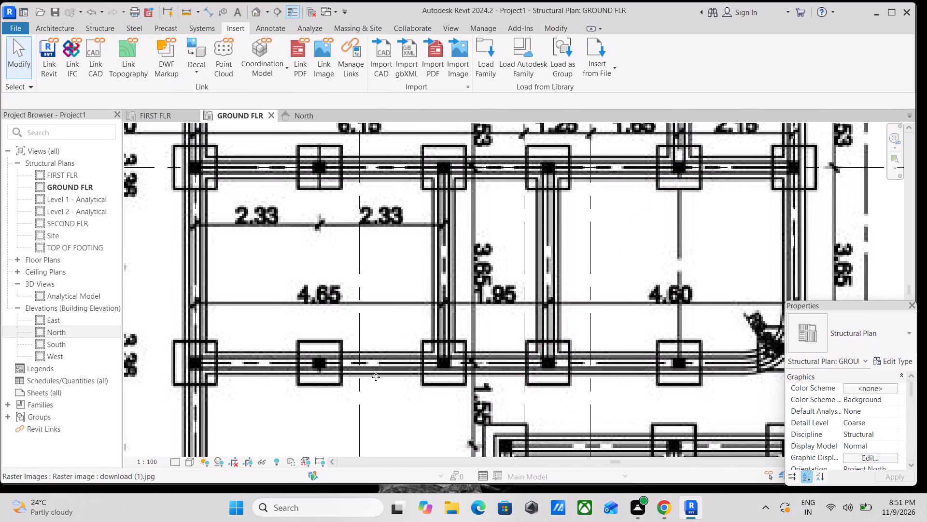
Draw a horizontal grid from the grid 2 column along the footing row south of grid D, ending in line with grid D's east end.
text(GR)
scroll(267, 362, down, 1)
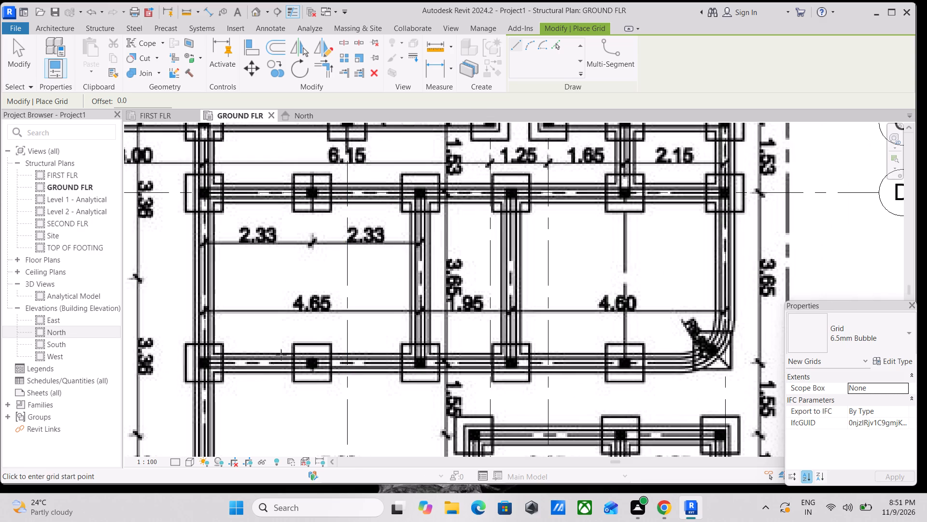
scroll(571, 347, down, 2)
middle_drag(498, 347, 712, 358)
scroll(471, 417, up, 2)
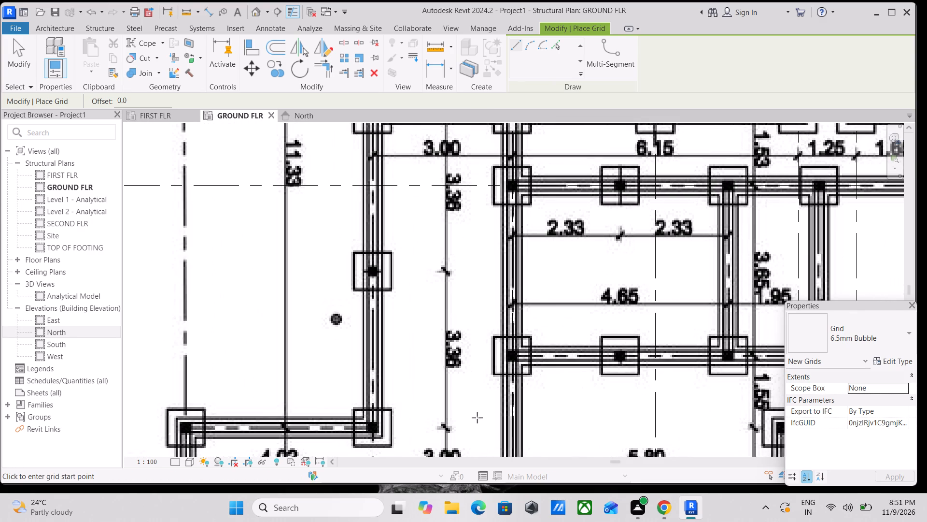
middle_drag(530, 379, 470, 339)
scroll(484, 333, down, 3)
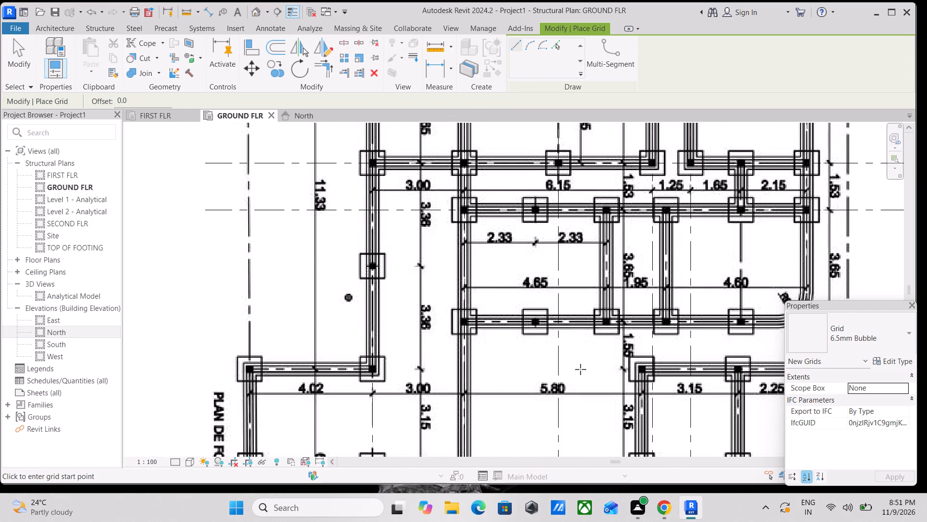
middle_drag(604, 369, 523, 346)
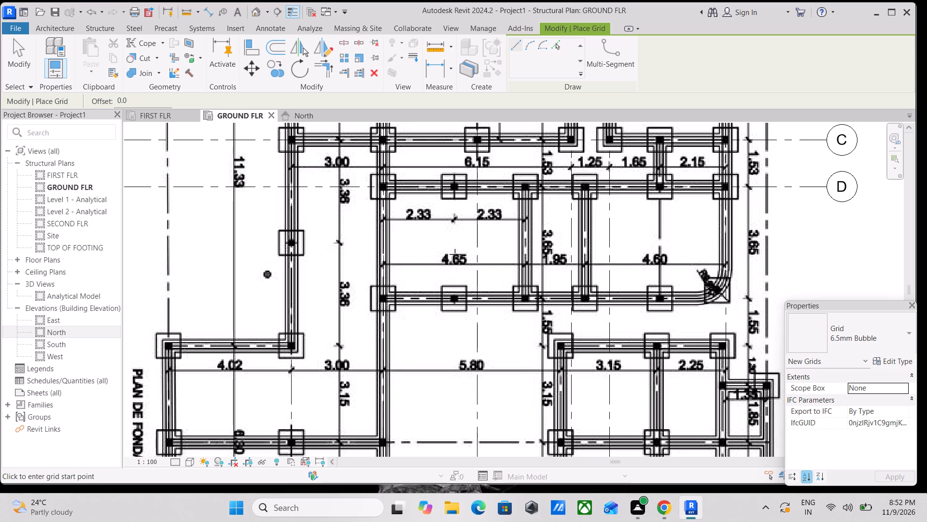
scroll(462, 251, down, 1)
middle_drag(462, 254, 463, 287)
scroll(431, 336, up, 2)
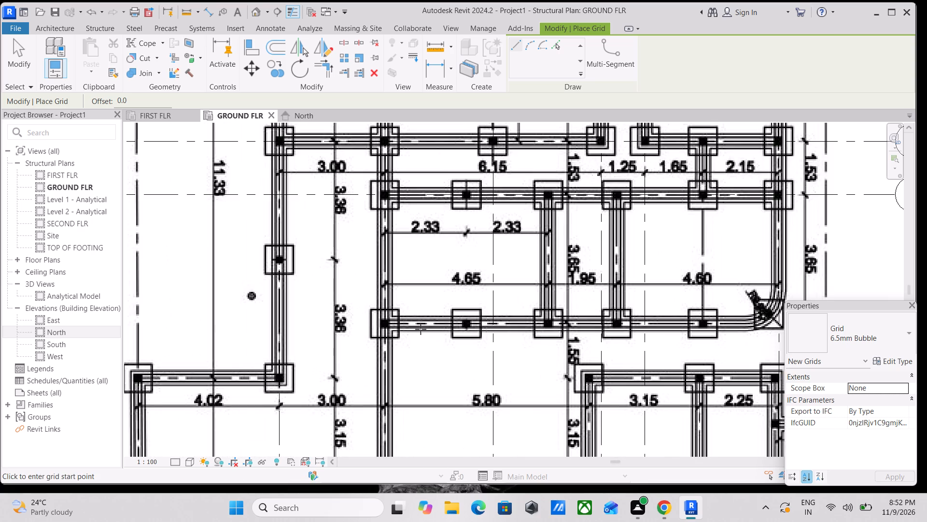
scroll(428, 314, up, 4)
scroll(366, 330, up, 4)
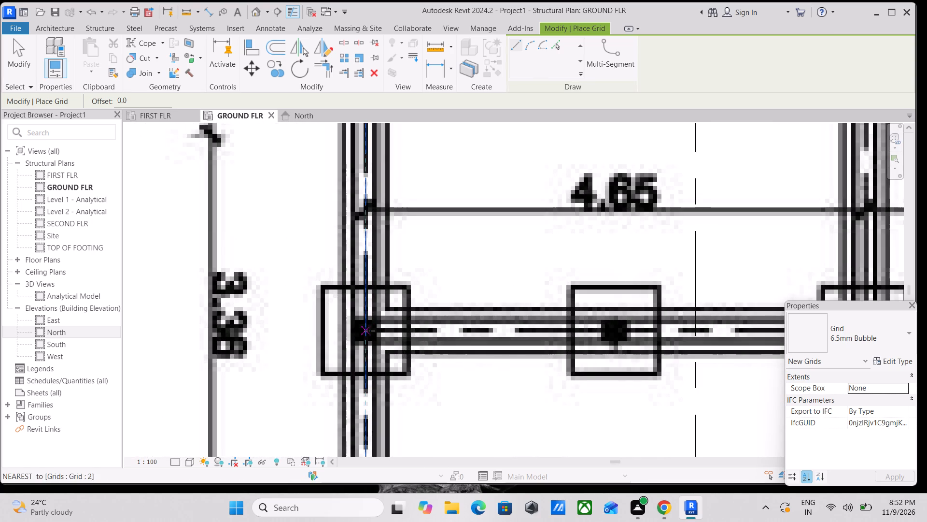
drag(366, 330, 372, 331)
scroll(574, 325, down, 1)
middle_drag(574, 324, 321, 306)
scroll(337, 309, down, 1)
scroll(566, 303, down, 1)
middle_drag(566, 303, 536, 302)
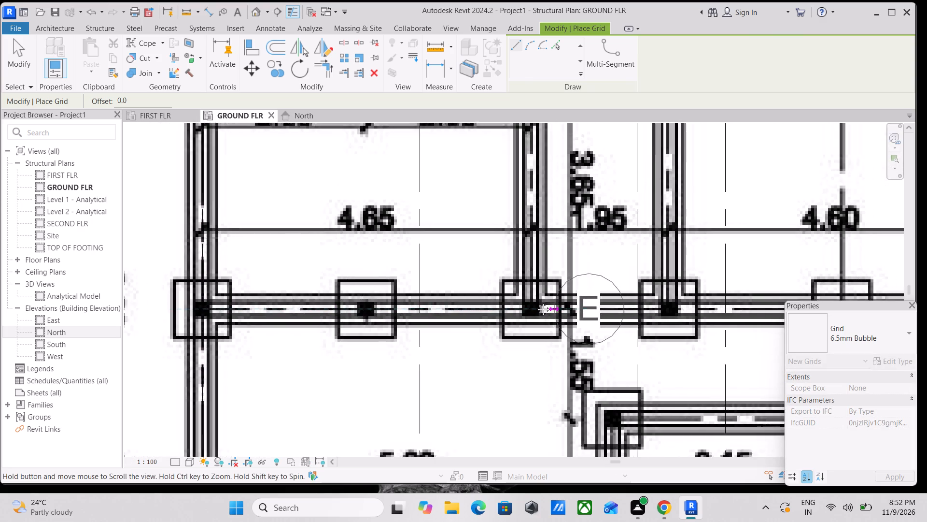
middle_drag(536, 302, 297, 297)
scroll(576, 302, down, 1)
middle_drag(575, 302, 326, 299)
scroll(507, 292, down, 6)
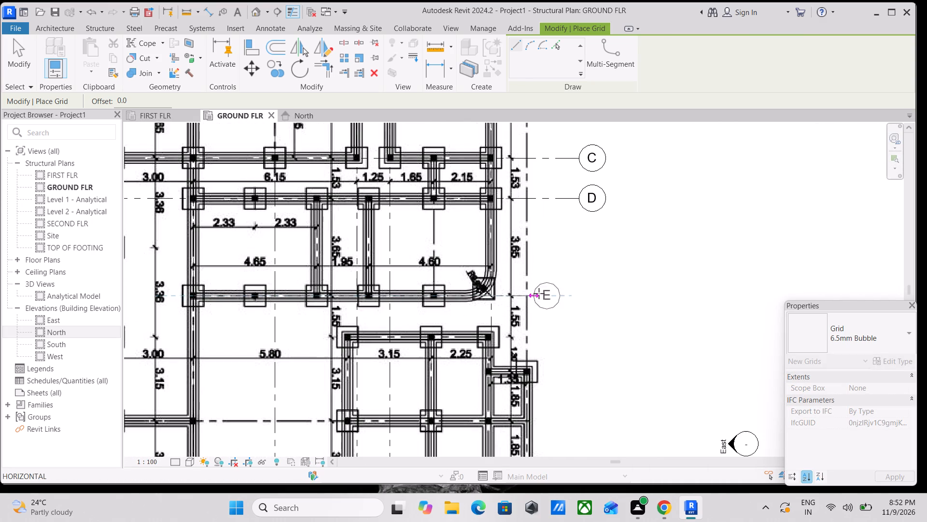
click(579, 289)
Draw a horizontal grid from the outer west column of the 4.02 wall along its footing row, ending in line with grid E's east end.
middle_drag(492, 303, 566, 286)
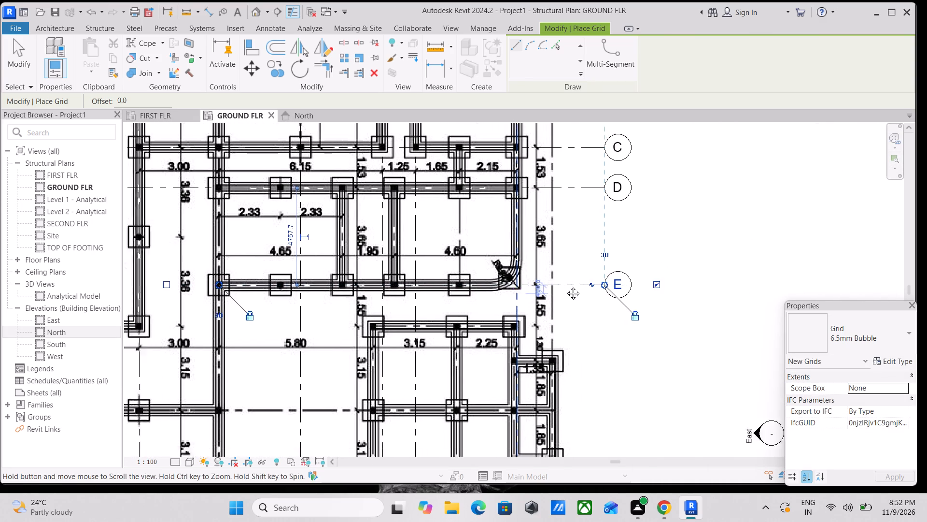
middle_drag(566, 286, 659, 281)
middle_drag(293, 281, 416, 278)
scroll(310, 307, up, 1)
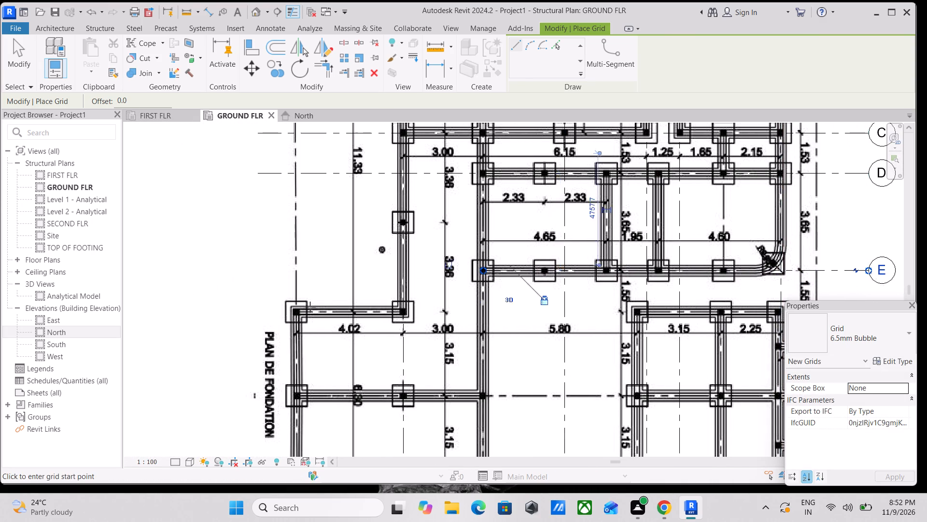
scroll(310, 307, up, 9)
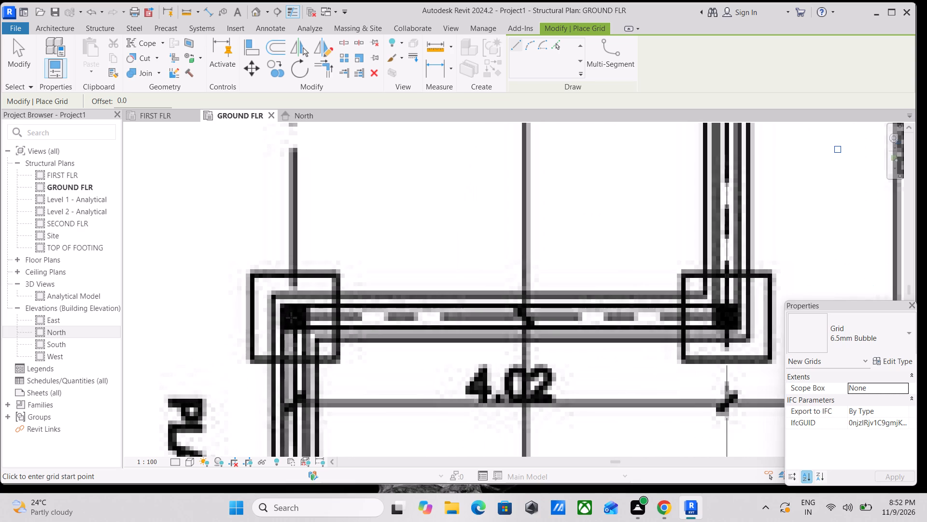
click(291, 316)
scroll(571, 318, down, 1)
middle_drag(571, 318, 268, 251)
scroll(639, 257, down, 1)
middle_drag(638, 257, 356, 250)
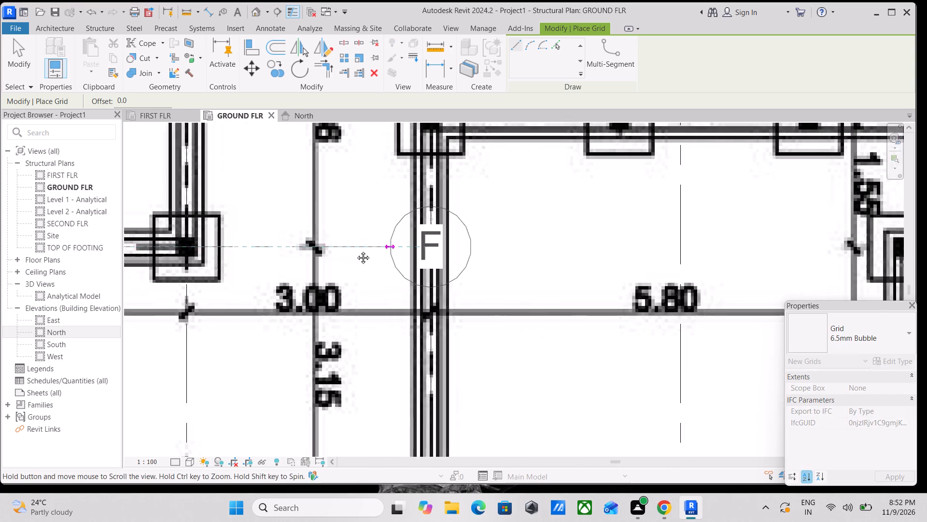
middle_drag(356, 250, 335, 250)
scroll(641, 265, down, 1)
middle_drag(641, 265, 365, 250)
scroll(631, 233, down, 1)
middle_drag(627, 233, 349, 222)
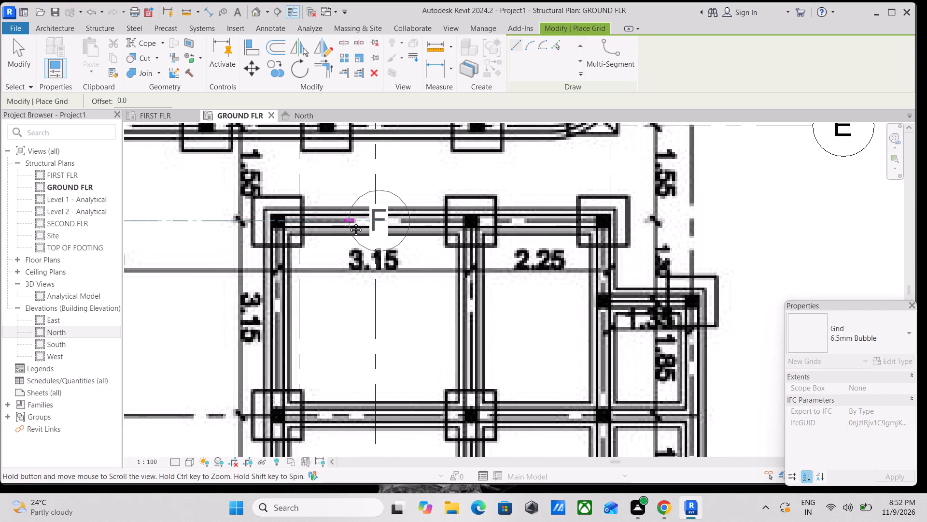
middle_drag(349, 222, 351, 222)
middle_drag(602, 230, 425, 228)
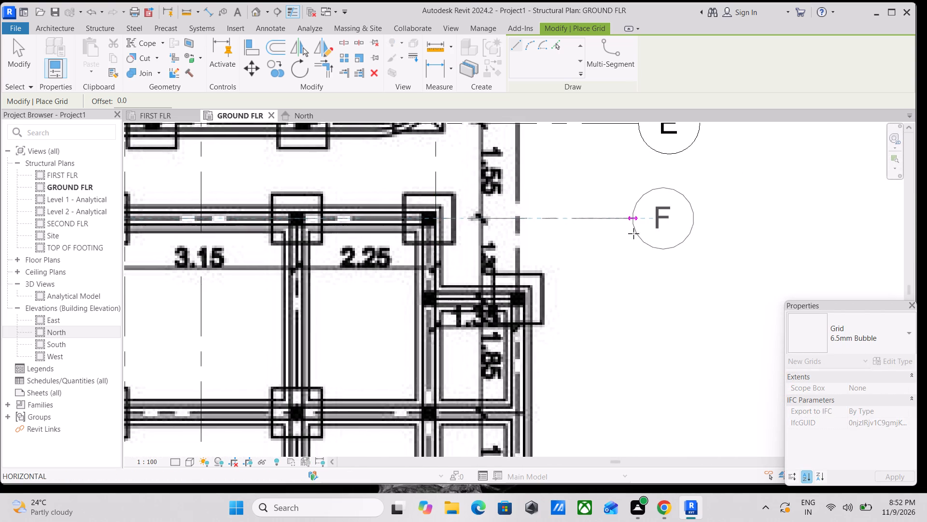
click(642, 233)
scroll(637, 246, down, 3)
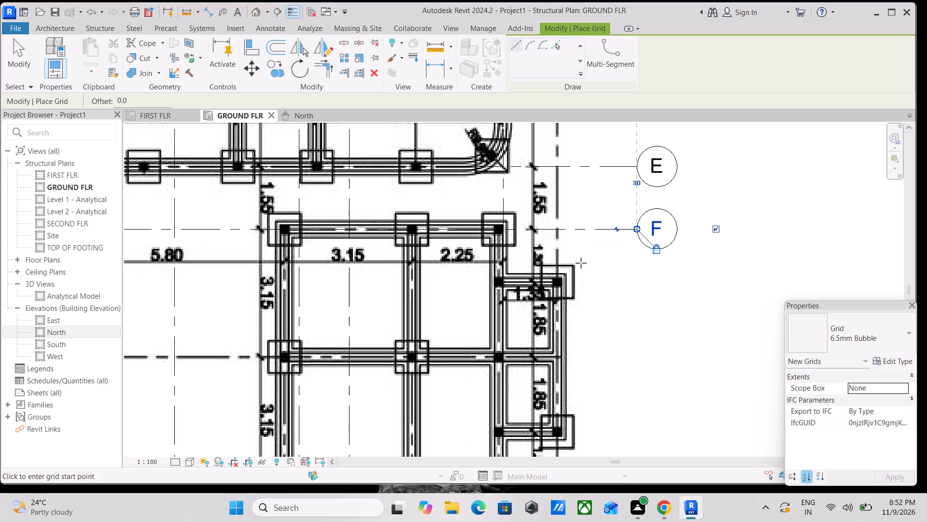
key(Escape)
key(Escape)
middle_drag(350, 217, 631, 267)
key(Escape)
Extend grid E's west end past the west wall and the dash-dot site boundary, in line with grid D's west end.
scroll(402, 221, up, 2)
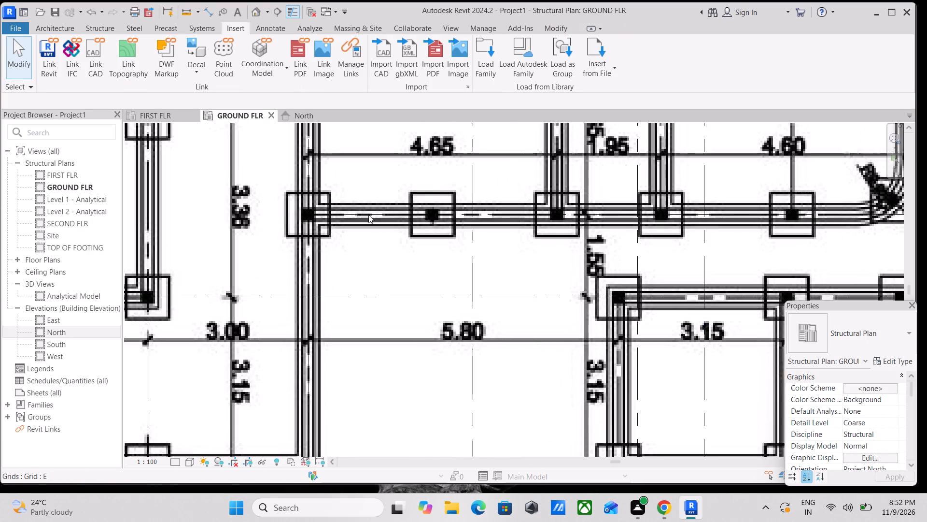
scroll(339, 209, up, 3)
click(348, 215)
middle_drag(316, 241, 504, 257)
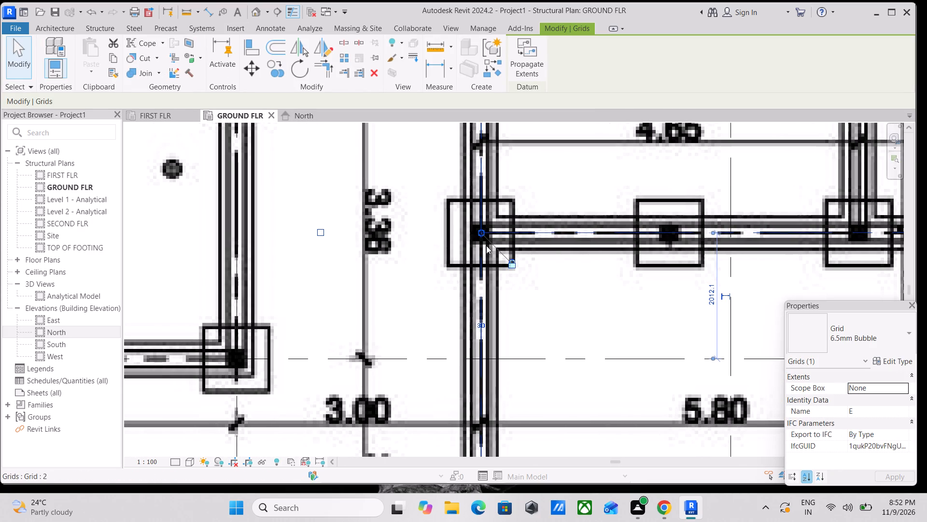
drag(484, 234, 251, 225)
middle_drag(255, 231, 408, 246)
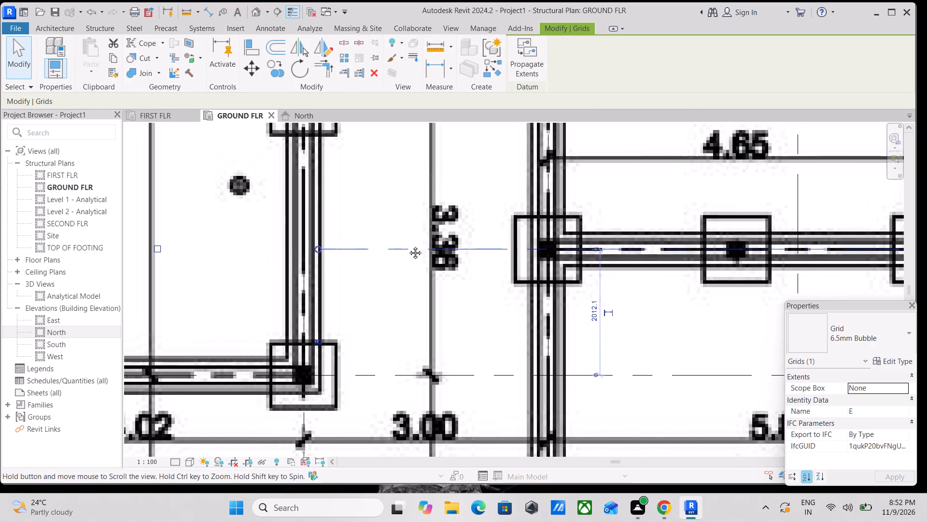
middle_drag(408, 246, 519, 241)
drag(515, 241, 242, 236)
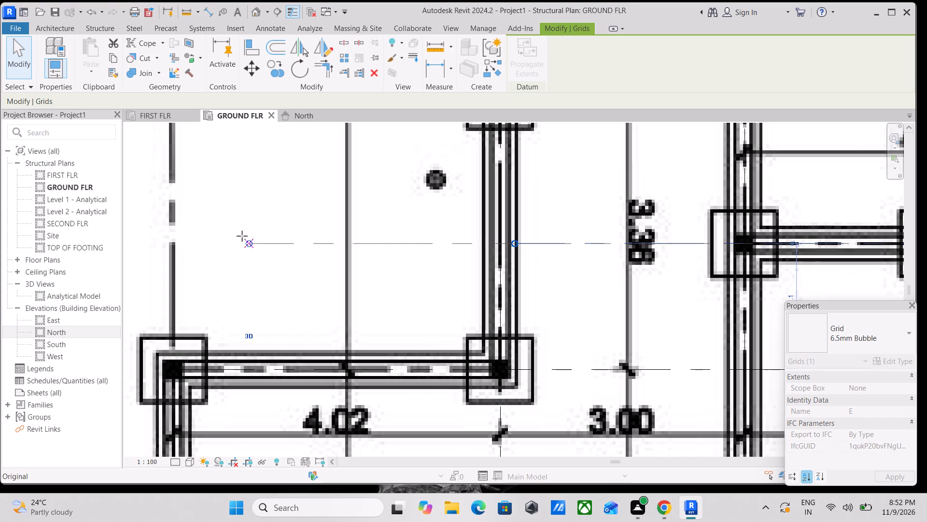
drag(242, 236, 144, 238)
scroll(150, 247, down, 3)
middle_drag(160, 254, 570, 261)
scroll(570, 261, down, 3)
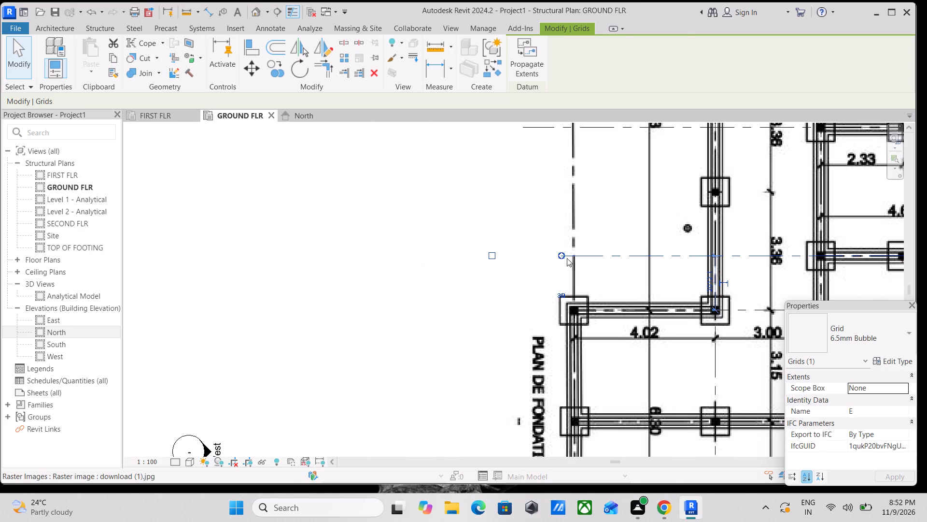
drag(561, 255, 521, 258)
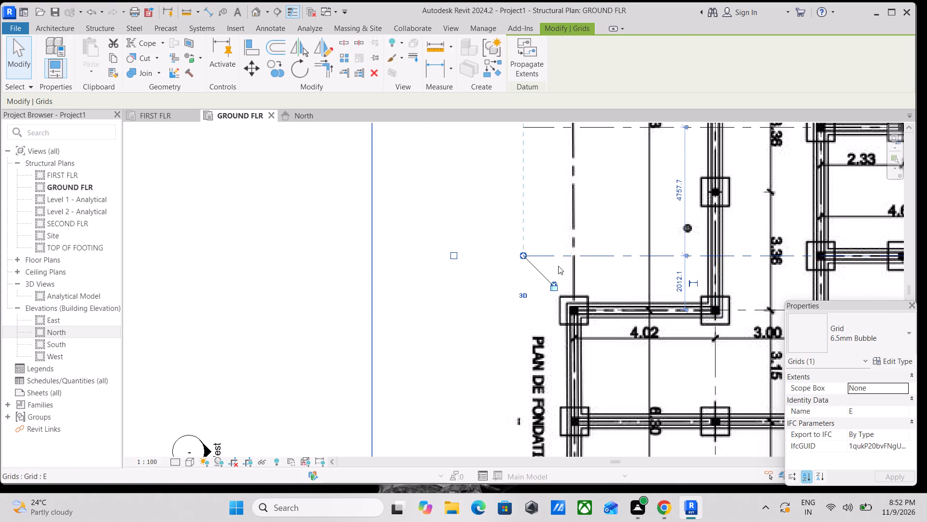
scroll(574, 269, down, 1)
middle_drag(575, 269, 558, 260)
scroll(616, 304, up, 3)
key(grave)
key(Escape)
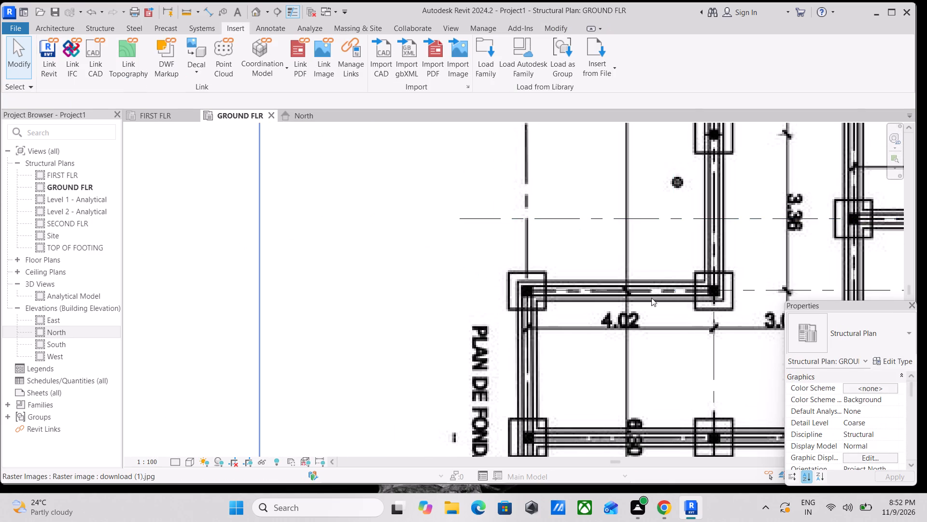
Extend grid F's west end past the outer west column of the 4.02 wall, in line with grid E's west end.
scroll(676, 298, up, 2)
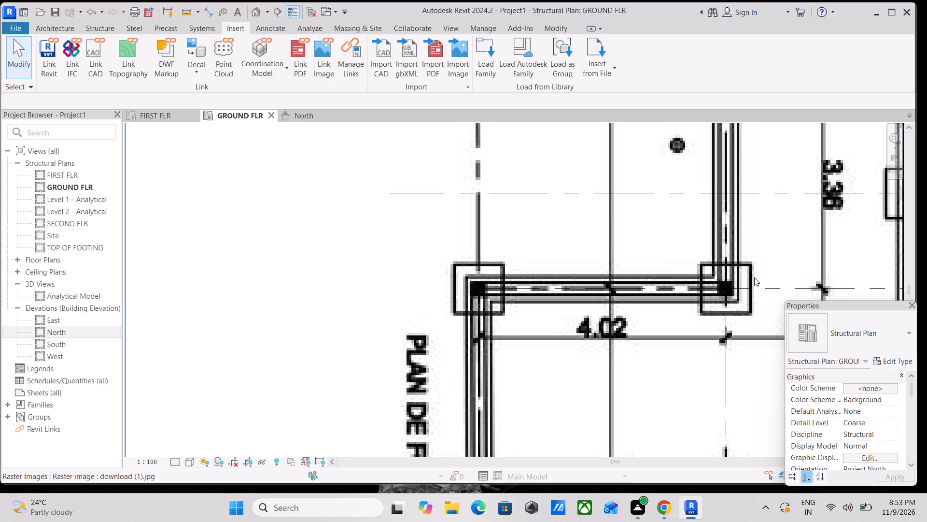
scroll(689, 285, down, 1)
scroll(576, 253, down, 2)
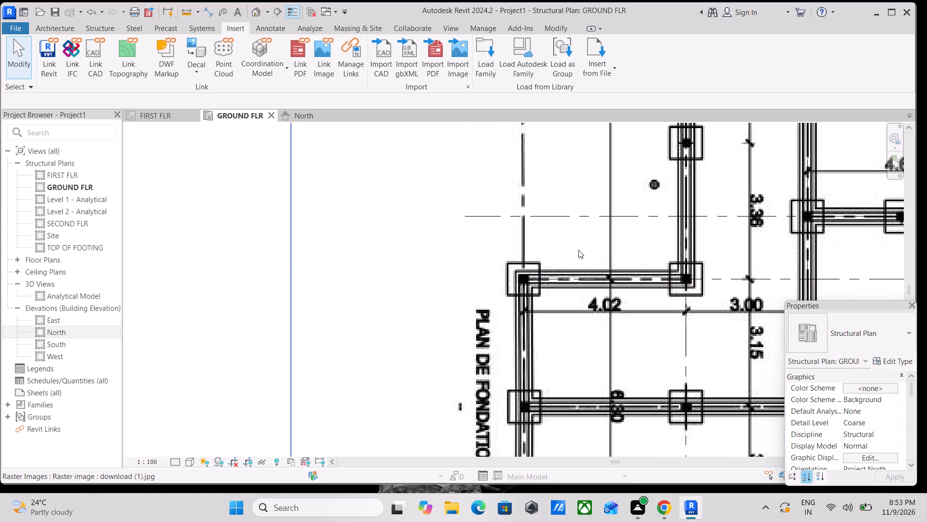
middle_drag(578, 254, 564, 229)
click(541, 251)
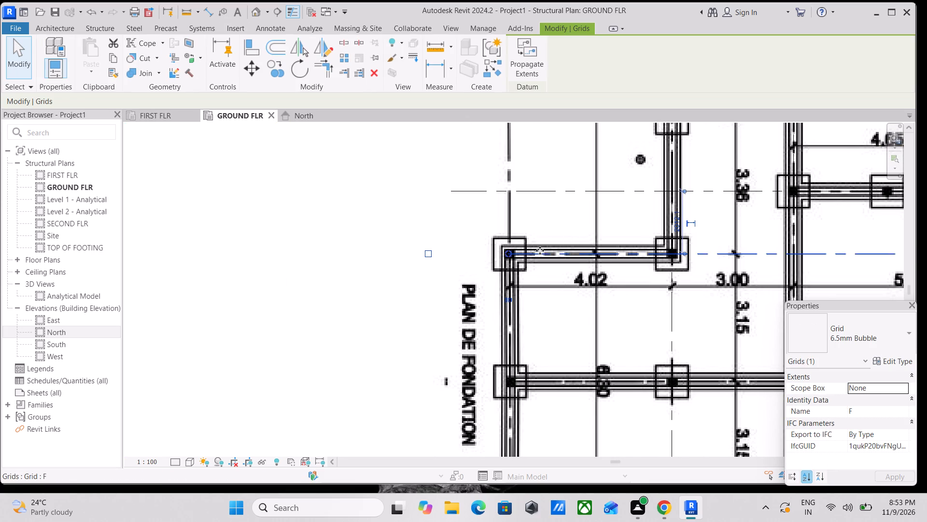
drag(509, 256, 441, 256)
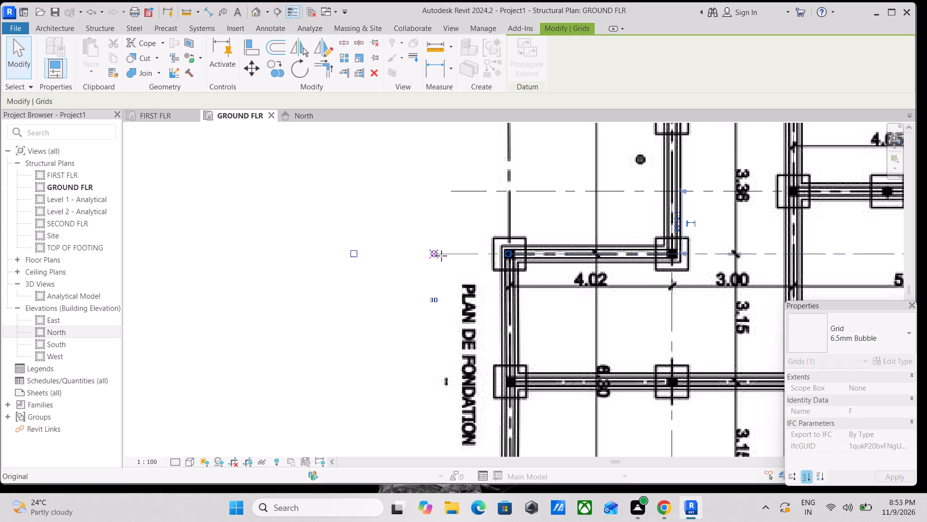
drag(441, 256, 454, 255)
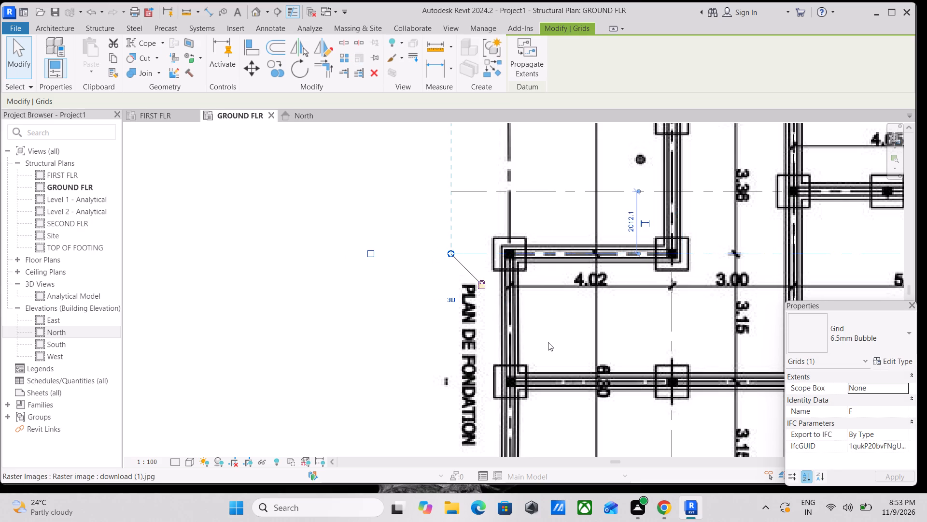
key(Escape)
Draw a horizontal grid from the outer west column along the footing row between the two 3.15 bays, ending in line with grid F's east end.
scroll(552, 348, down, 3)
middle_drag(550, 339, 465, 270)
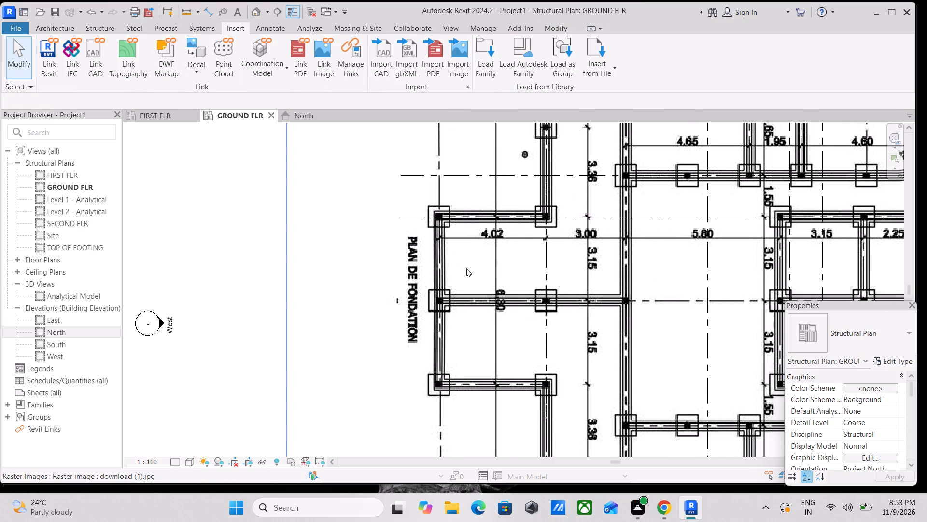
scroll(448, 321, up, 2)
scroll(644, 298, up, 2)
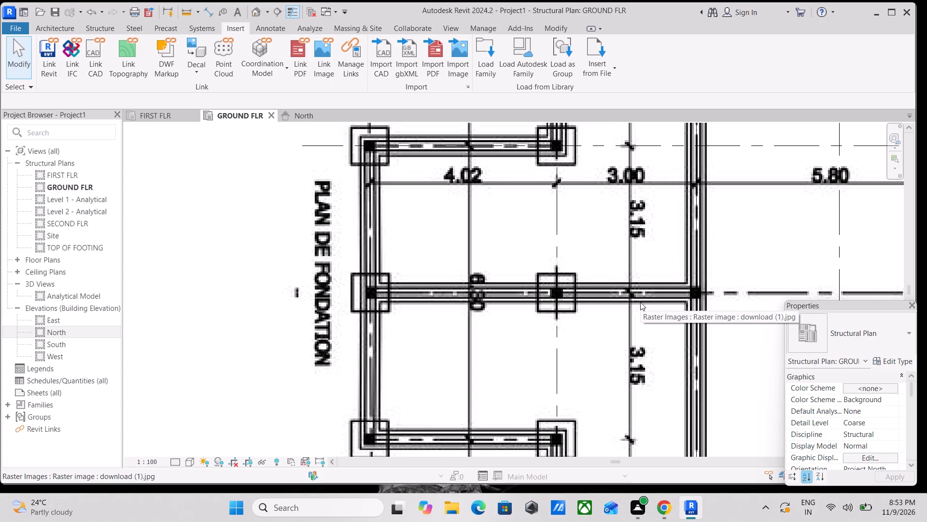
text(GR)
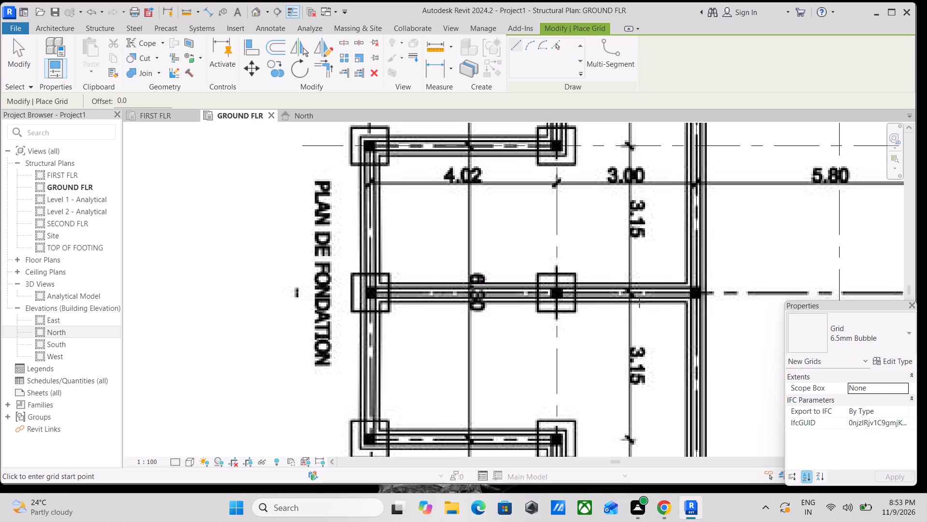
scroll(401, 275, up, 4)
scroll(353, 314, up, 3)
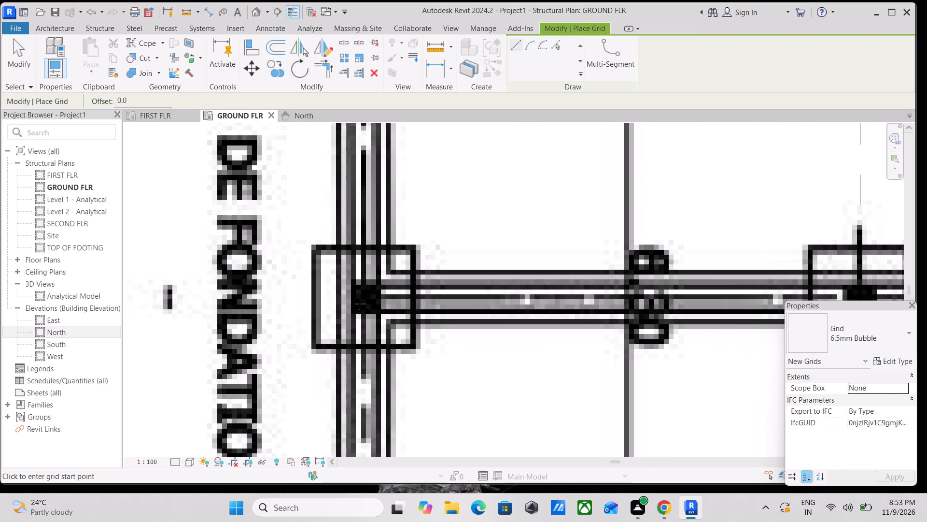
scroll(362, 302, down, 5)
scroll(402, 303, down, 3)
middle_drag(367, 299, 281, 299)
scroll(281, 299, up, 2)
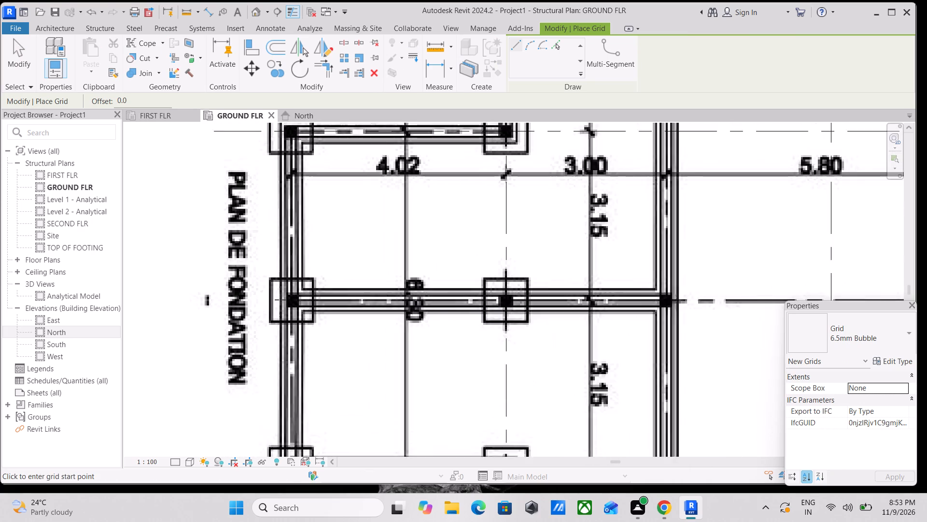
scroll(280, 300, up, 9)
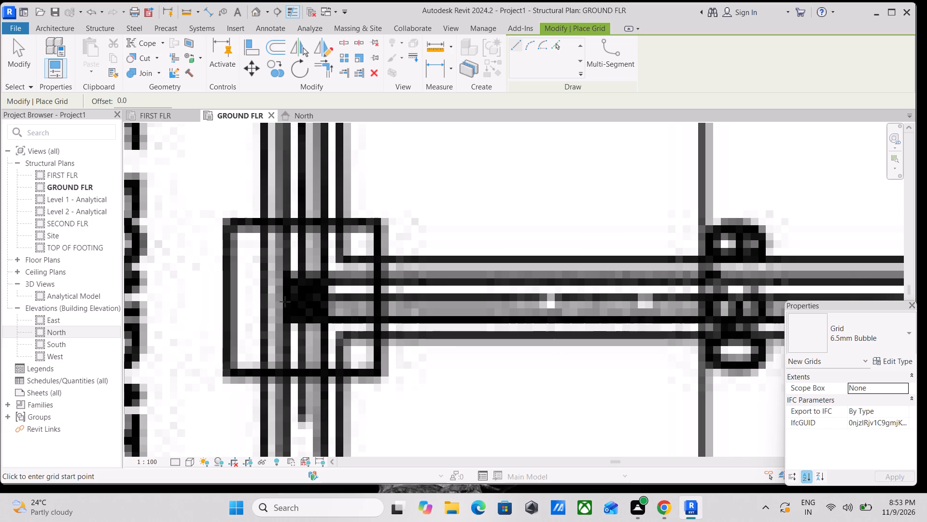
click(285, 302)
scroll(517, 283, down, 1)
middle_drag(517, 283, 398, 268)
scroll(551, 283, down, 1)
middle_drag(546, 282, 419, 279)
scroll(646, 276, down, 2)
middle_drag(646, 275, 362, 268)
scroll(696, 267, down, 2)
middle_drag(692, 267, 426, 265)
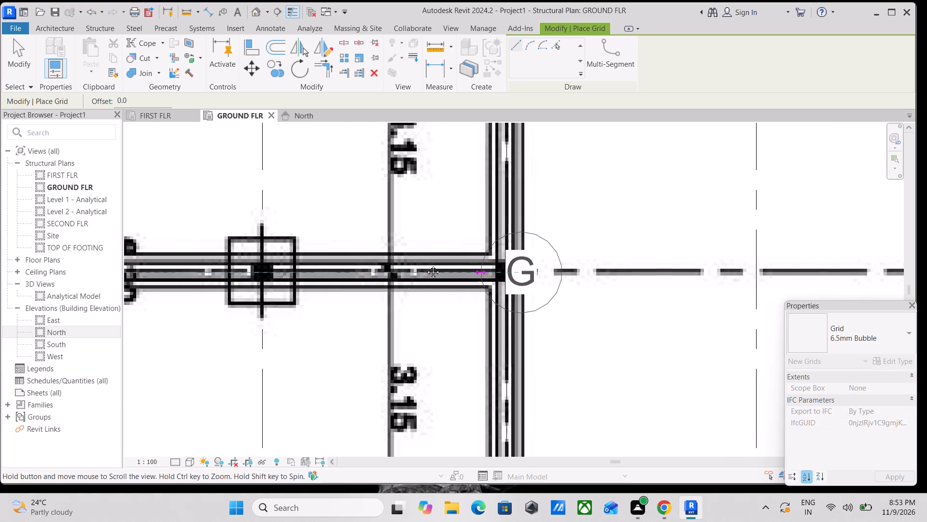
middle_drag(426, 265, 410, 264)
scroll(410, 264, down, 2)
middle_drag(410, 264, 305, 267)
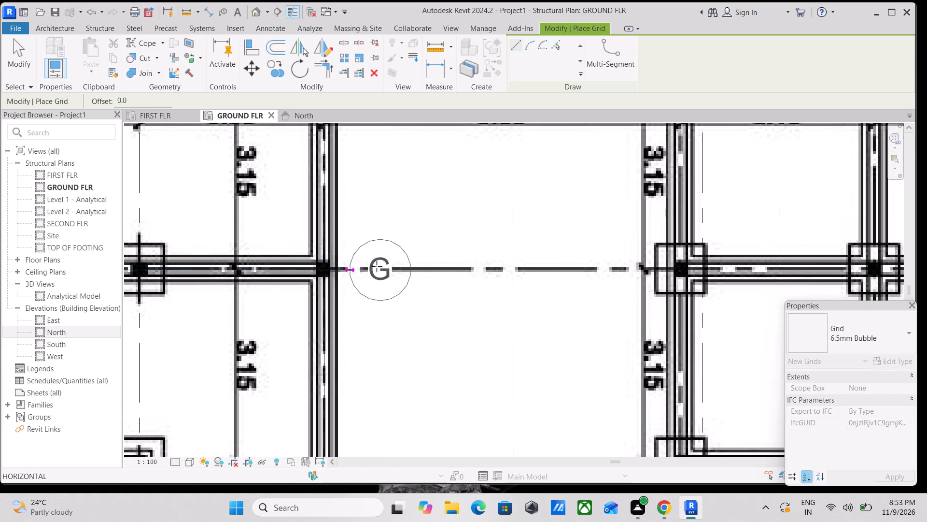
scroll(717, 254, down, 1)
middle_drag(713, 253, 622, 250)
middle_drag(750, 267, 489, 261)
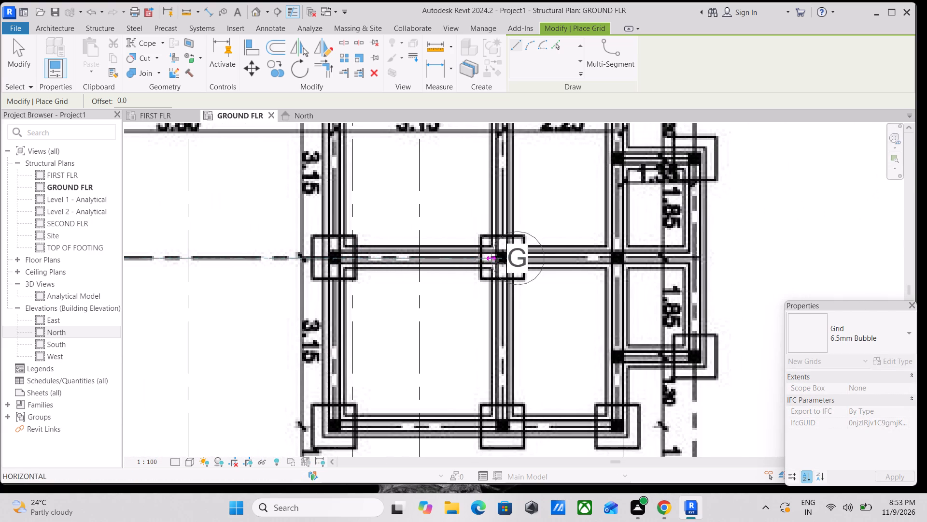
scroll(771, 274, down, 5)
middle_drag(770, 274, 676, 275)
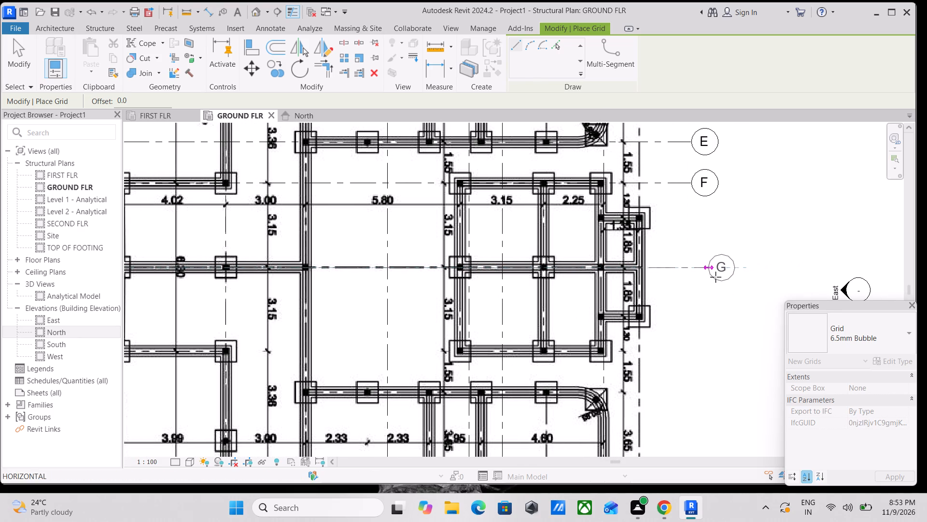
click(686, 275)
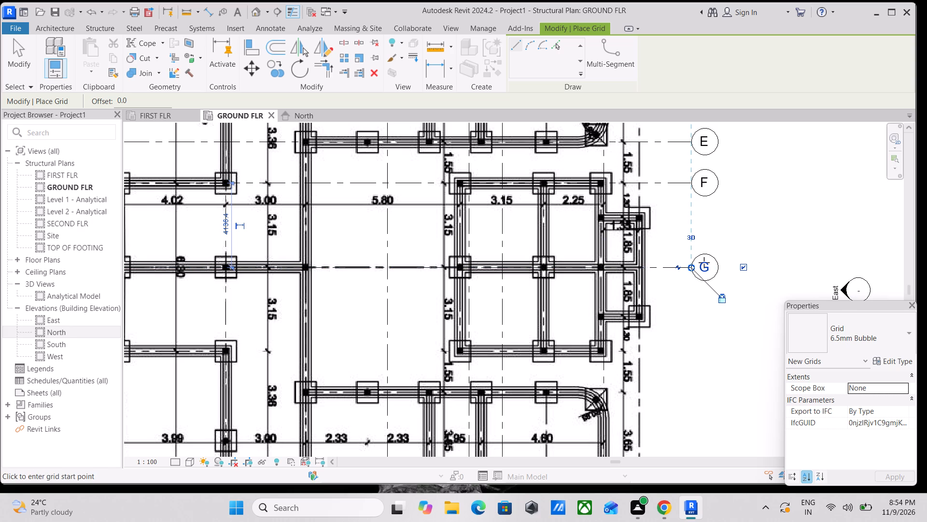
Continue with the next horizontal grid along the footing rows south of grid G.
scroll(692, 344, down, 1)
middle_drag(692, 322, 739, 247)
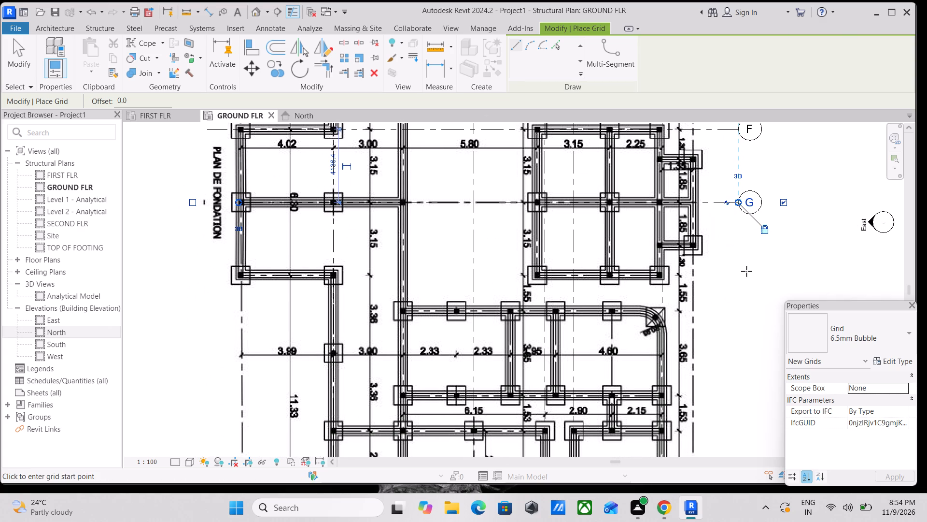
middle_drag(597, 268, 673, 154)
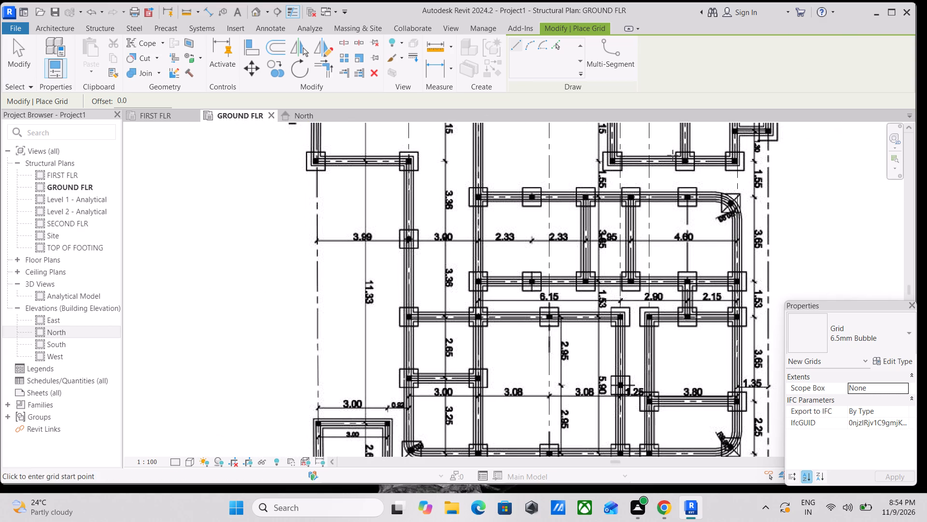
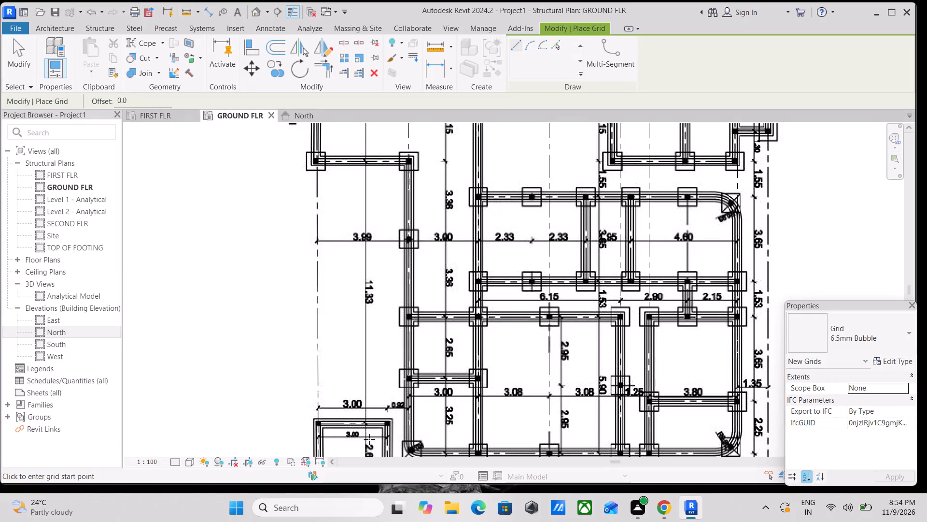
Examine the footing rows and column lines around grids A to G to locate the row for the next horizontal grid.
scroll(430, 359, up, 1)
scroll(401, 388, up, 4)
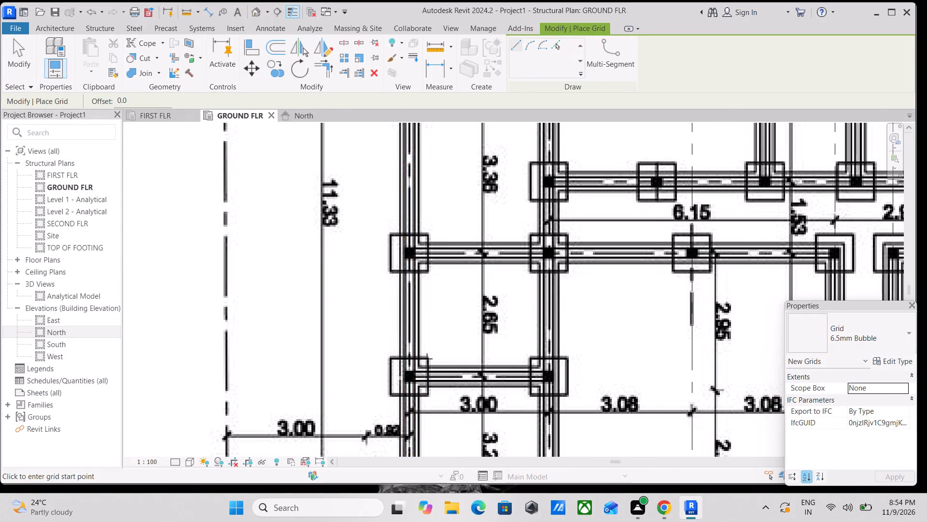
scroll(431, 347, down, 1)
middle_drag(434, 339, 397, 409)
scroll(392, 325, up, 1)
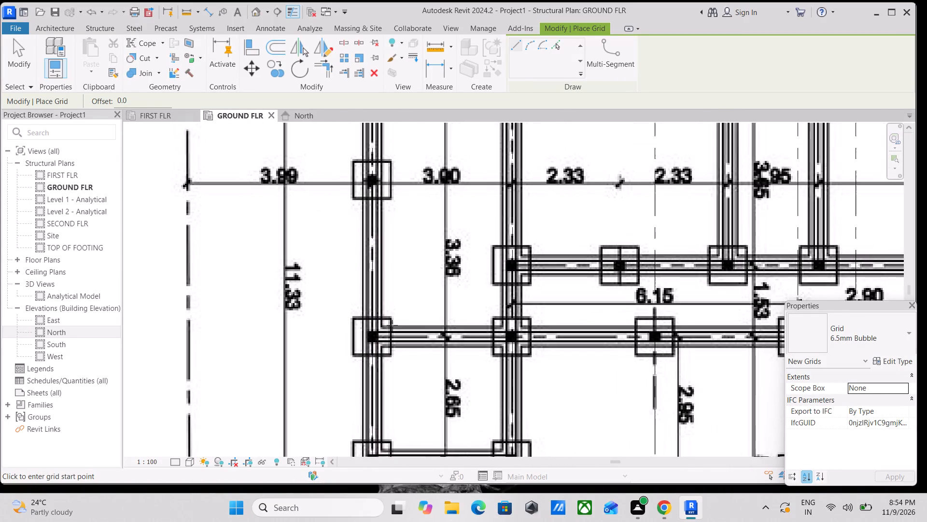
scroll(392, 325, up, 1)
scroll(452, 290, down, 2)
middle_drag(449, 284, 103, 224)
scroll(708, 251, up, 2)
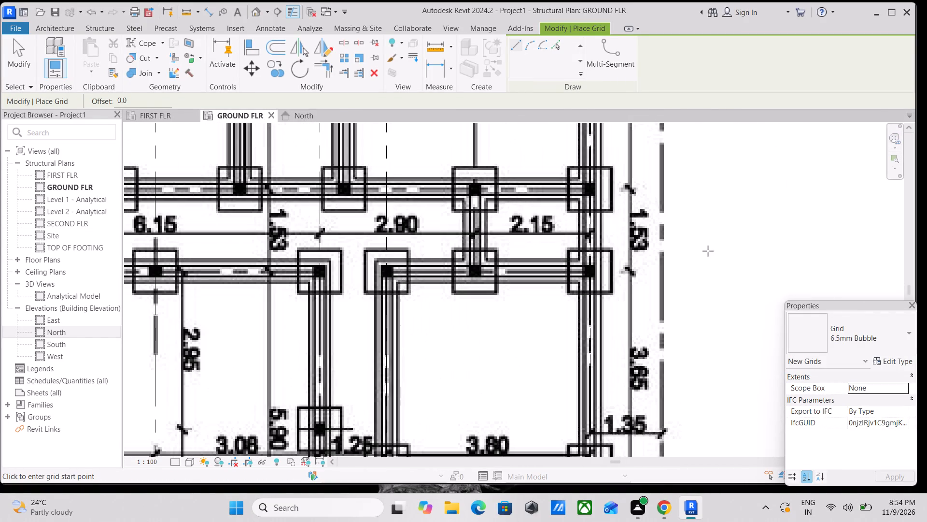
scroll(599, 165, down, 2)
middle_drag(603, 194, 758, 318)
scroll(675, 275, down, 2)
middle_drag(670, 275, 652, 299)
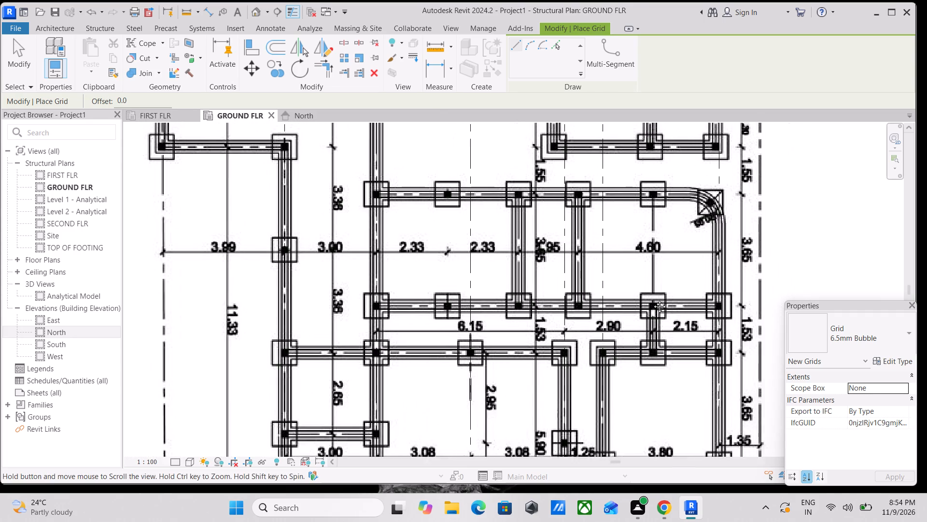
middle_drag(652, 299, 650, 338)
scroll(647, 335, down, 1)
scroll(689, 273, down, 3)
middle_drag(688, 273, 658, 240)
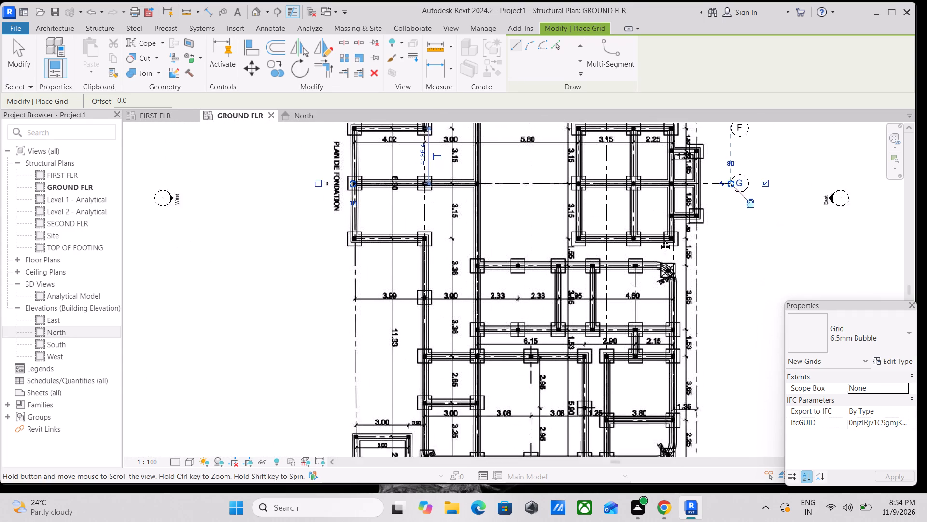
middle_drag(658, 240, 715, 446)
middle_drag(635, 235, 600, 343)
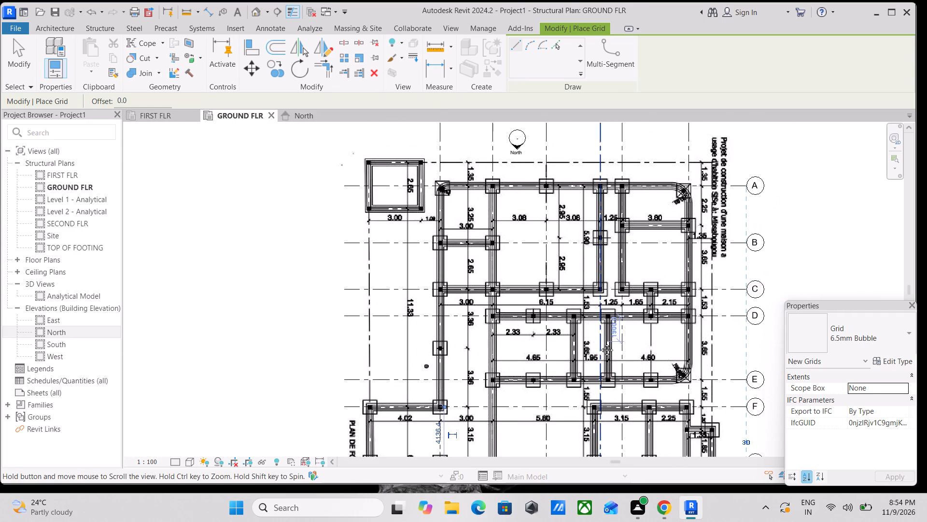
middle_drag(600, 343, 543, 174)
scroll(579, 217, up, 3)
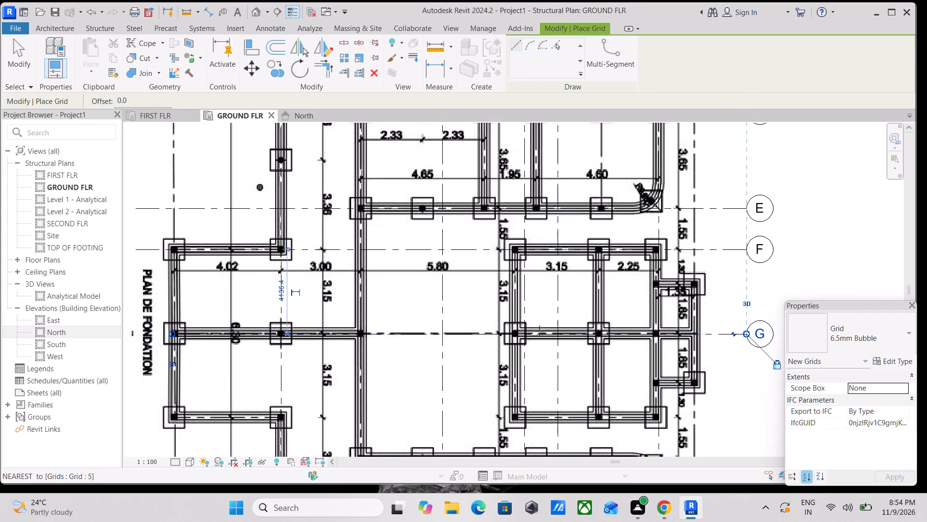
middle_drag(527, 330, 573, 194)
scroll(403, 355, up, 3)
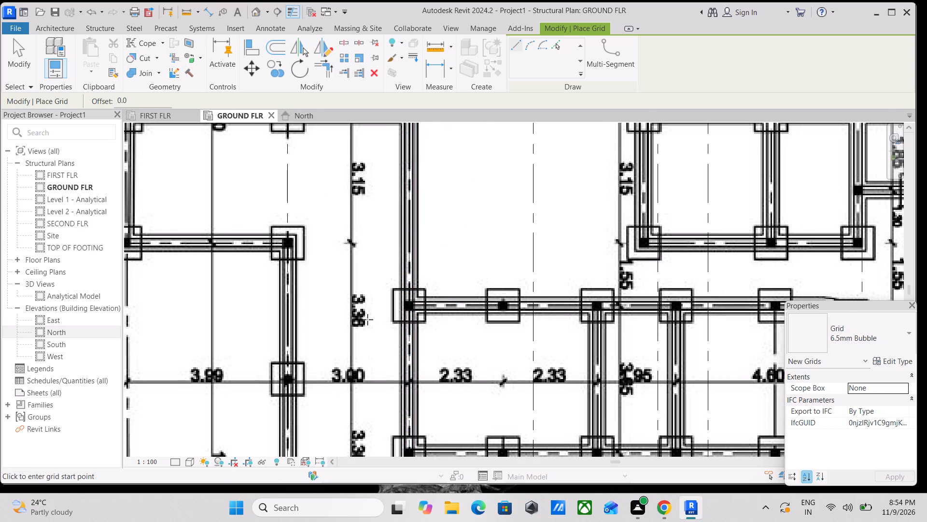
Draw a horizontal grid from the outer west corner column along the footing row at the south end of the lower 3.15 bays, ending in line with grid G's east end.
scroll(444, 303, down, 1)
middle_drag(438, 301, 498, 309)
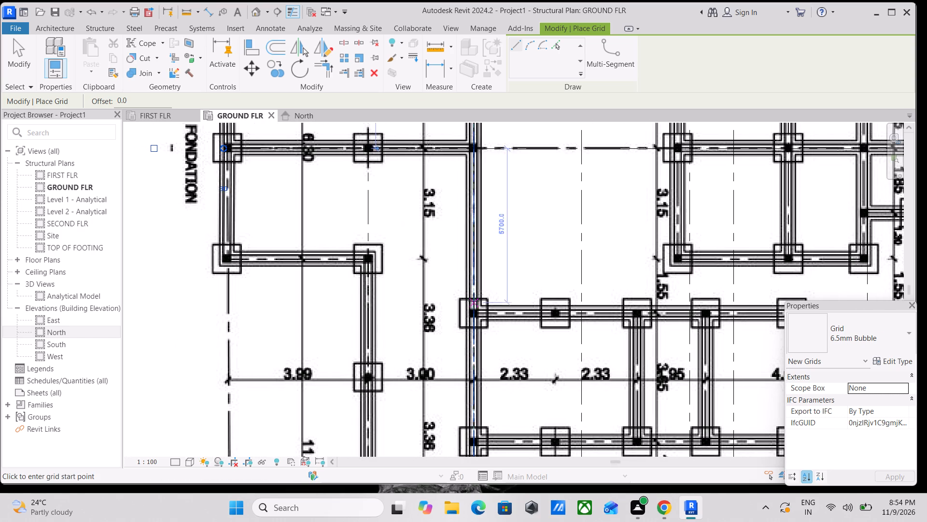
scroll(406, 263, down, 2)
middle_drag(409, 266, 475, 319)
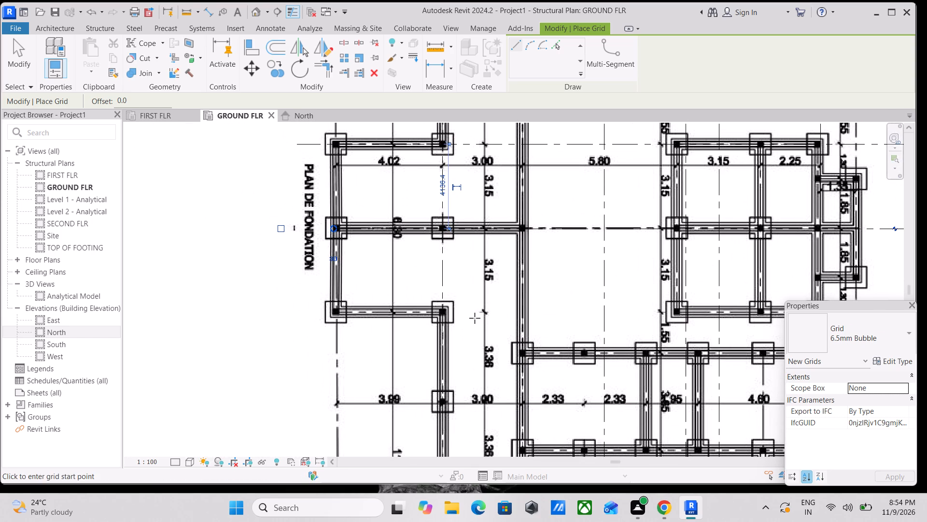
scroll(599, 224, up, 3)
scroll(655, 236, up, 1)
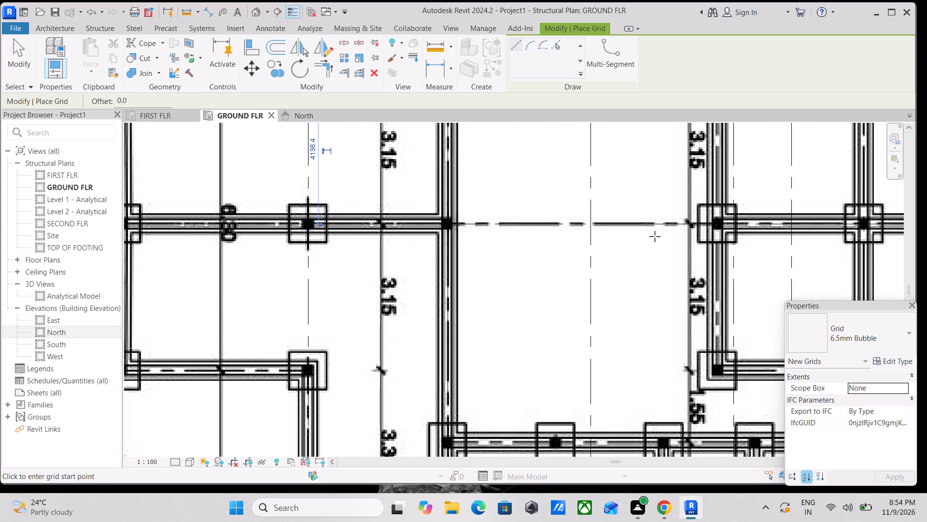
scroll(604, 211, down, 2)
middle_drag(586, 196, 617, 169)
scroll(284, 312, up, 4)
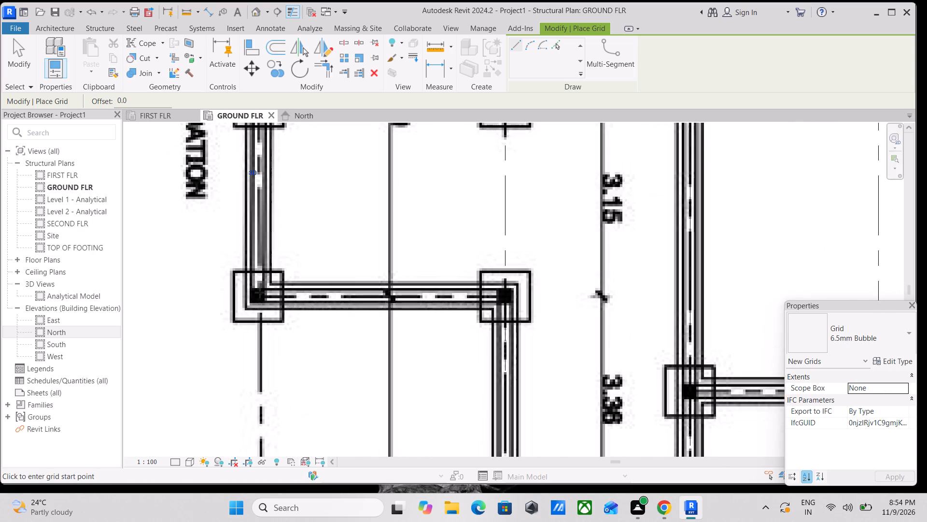
scroll(260, 292, up, 7)
click(265, 298)
scroll(477, 303, down, 1)
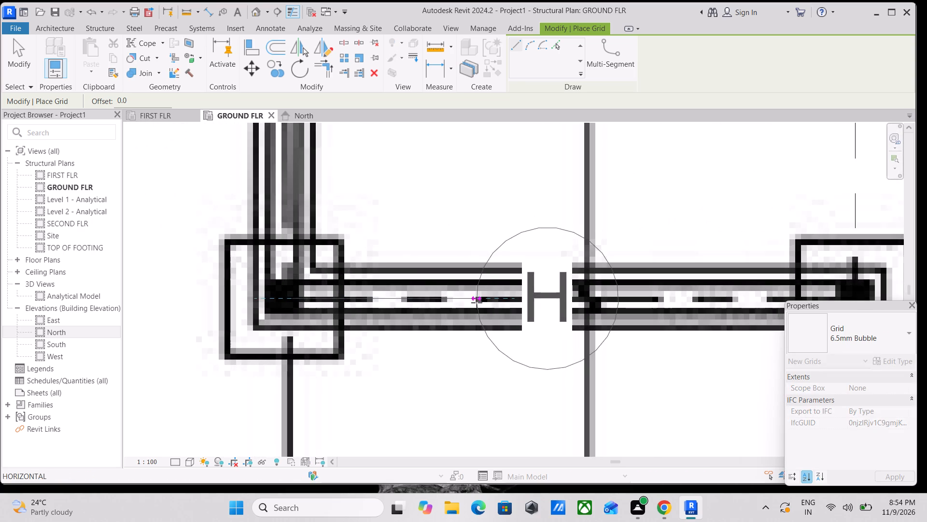
middle_drag(477, 303, 398, 268)
scroll(716, 263, down, 1)
middle_drag(715, 263, 445, 245)
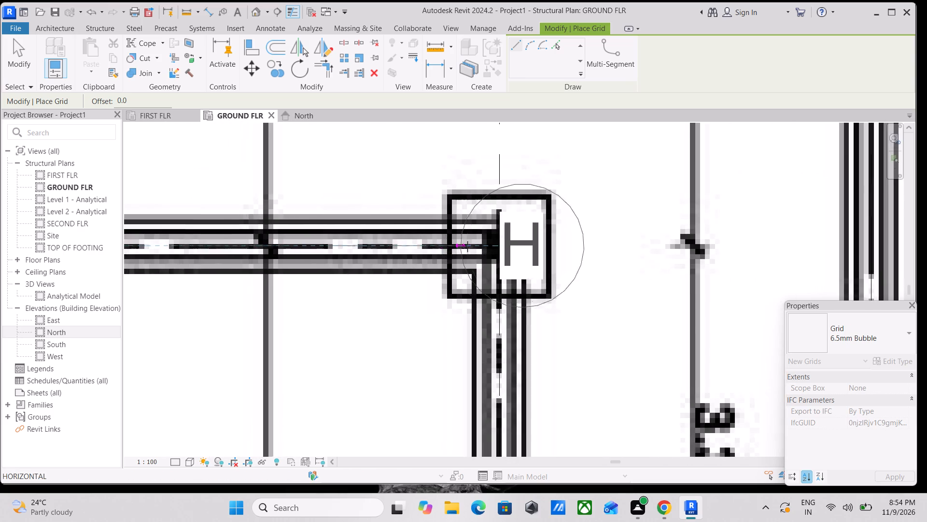
scroll(789, 250, down, 3)
middle_drag(788, 250, 381, 207)
scroll(549, 207, down, 1)
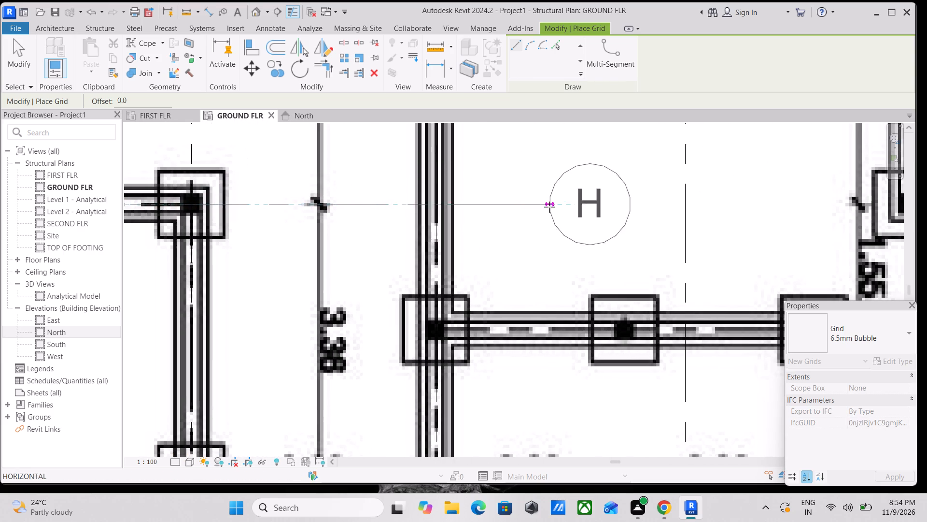
scroll(549, 207, down, 1)
middle_drag(549, 207, 487, 206)
scroll(724, 218, down, 2)
middle_drag(715, 218, 622, 236)
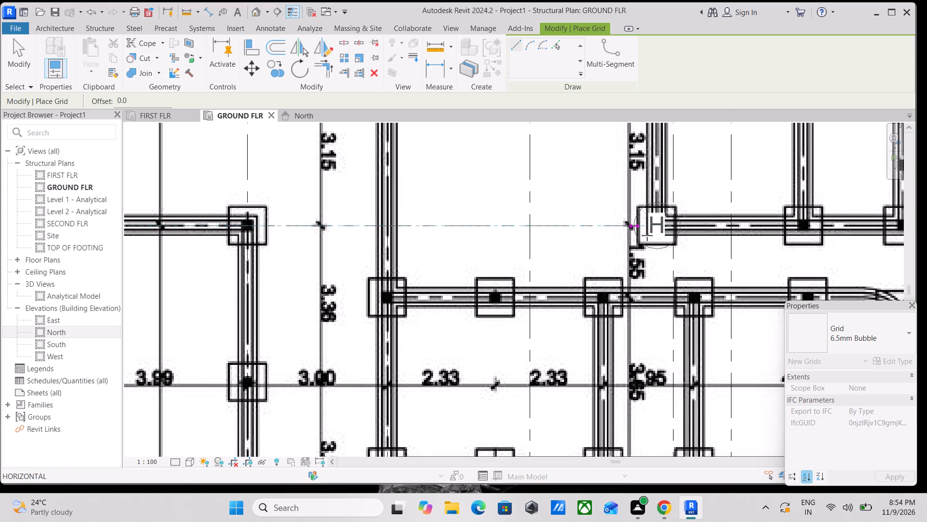
scroll(739, 239, down, 1)
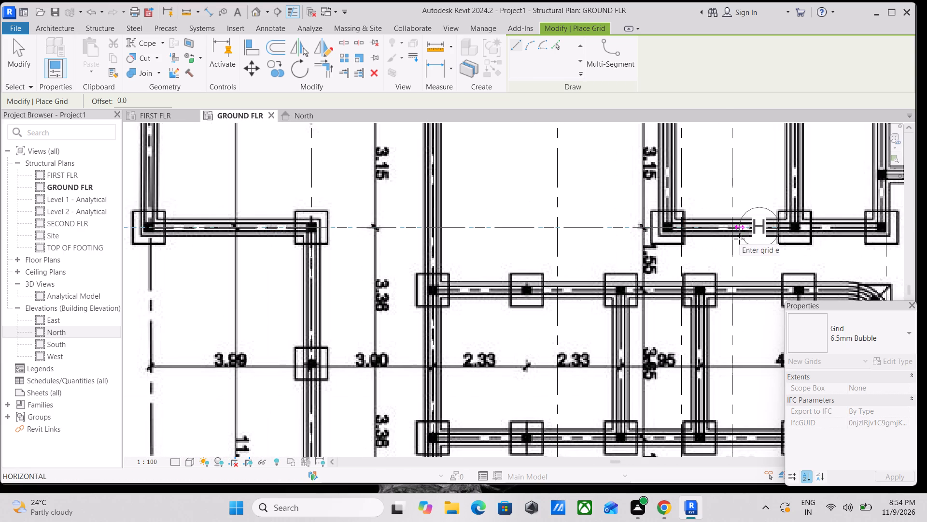
scroll(739, 239, down, 2)
middle_drag(739, 239, 564, 248)
scroll(747, 250, down, 2)
middle_drag(745, 250, 664, 254)
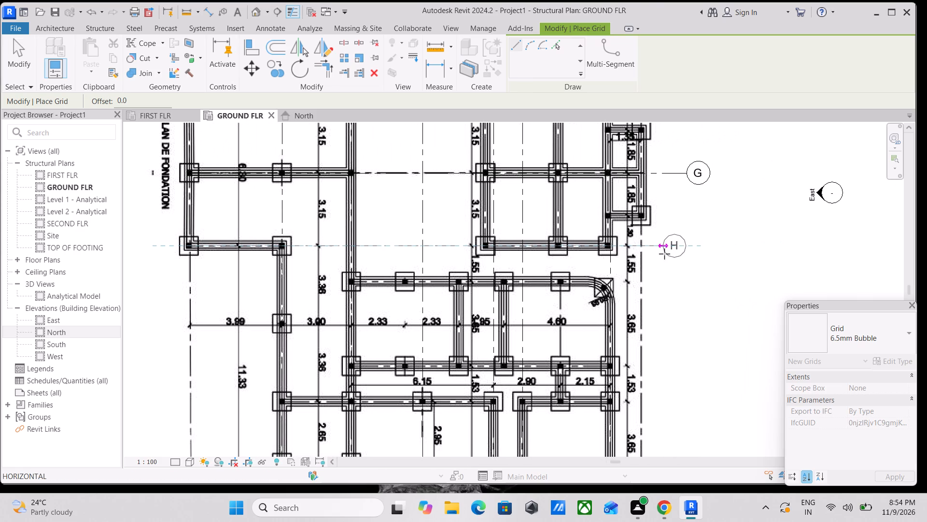
middle_drag(664, 254, 663, 254)
click(685, 254)
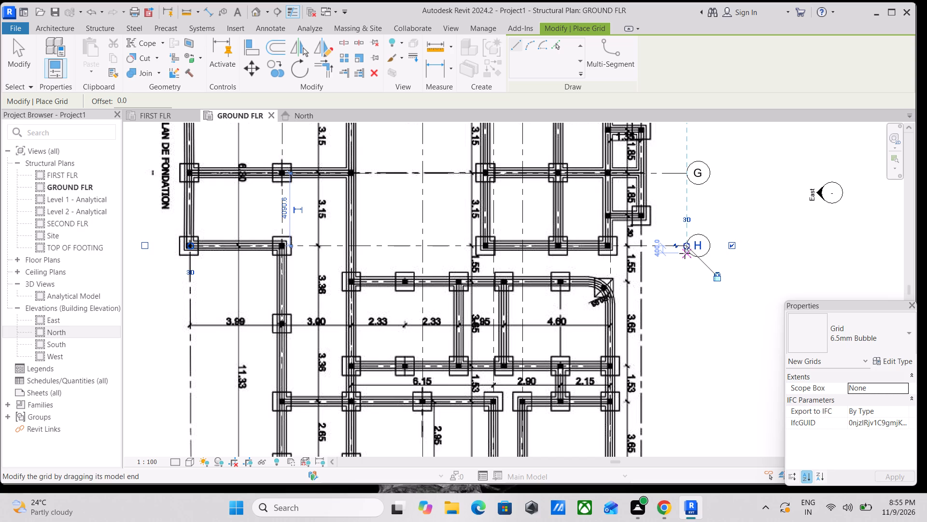
Examine the footing rows south of grid H to locate the next column line.
scroll(623, 247, down, 2)
middle_drag(625, 242, 629, 233)
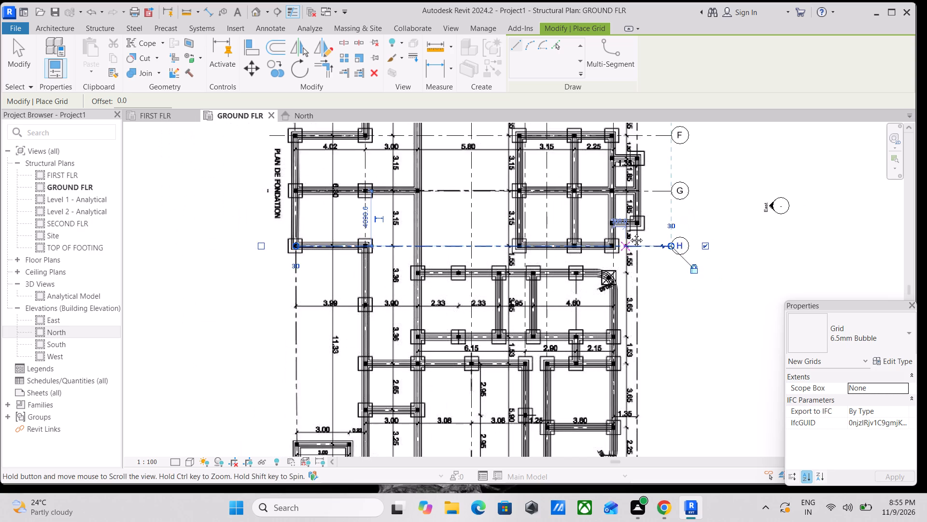
middle_drag(629, 233, 731, 194)
scroll(589, 265, up, 3)
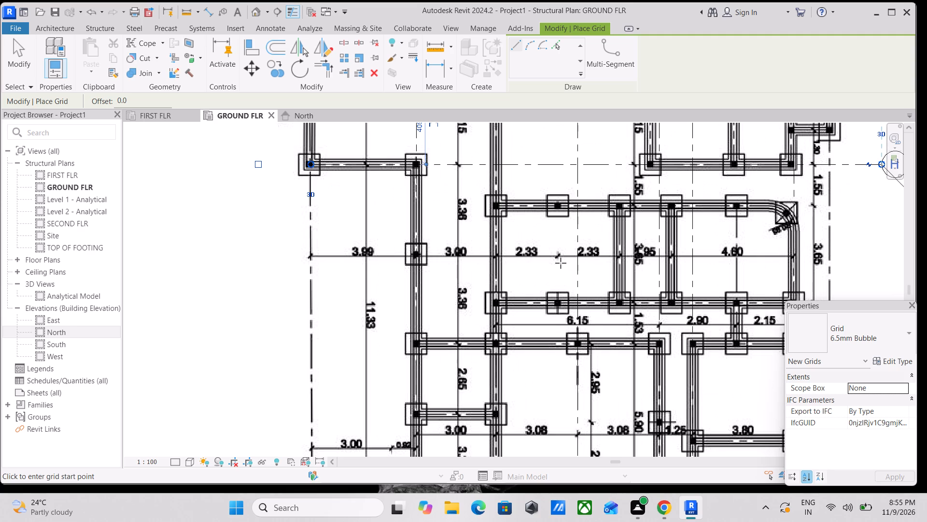
scroll(456, 314, up, 1)
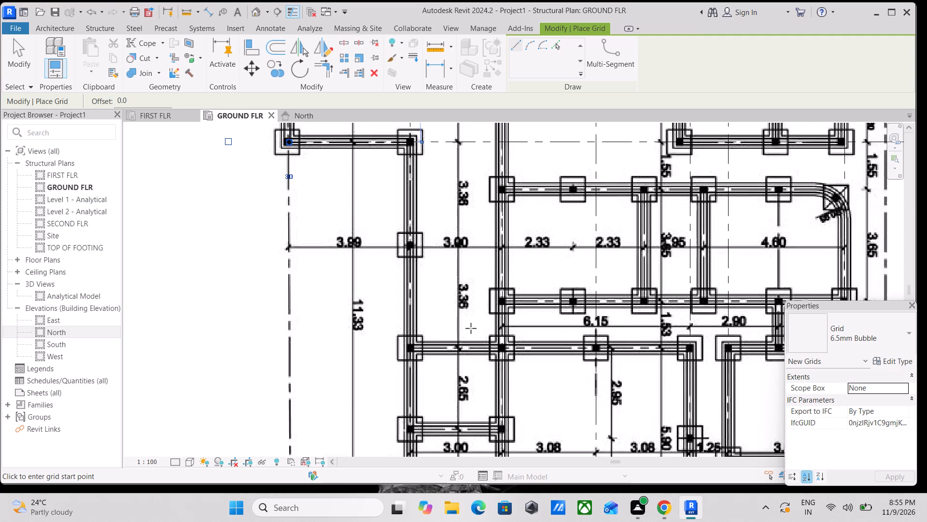
scroll(471, 328, up, 1)
scroll(350, 237, down, 7)
middle_drag(371, 241, 404, 303)
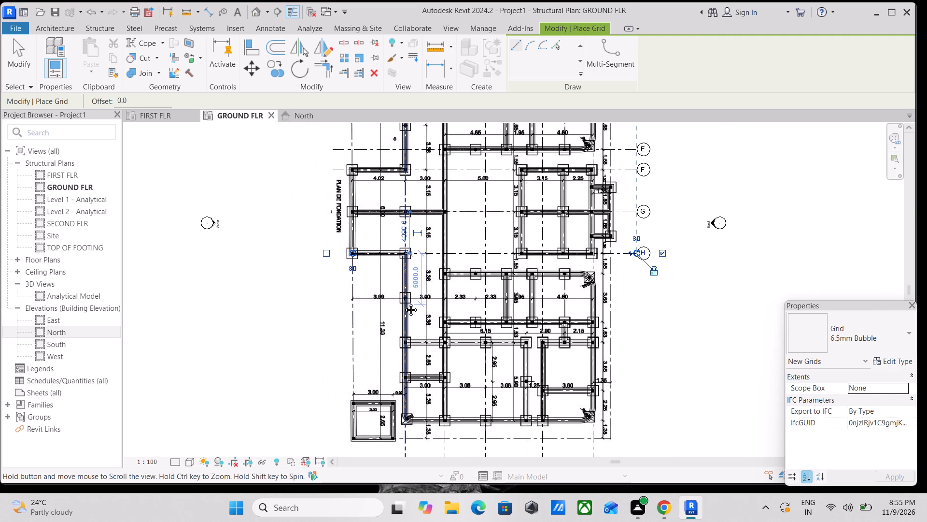
middle_drag(404, 303, 415, 296)
scroll(440, 281, up, 3)
scroll(478, 294, up, 8)
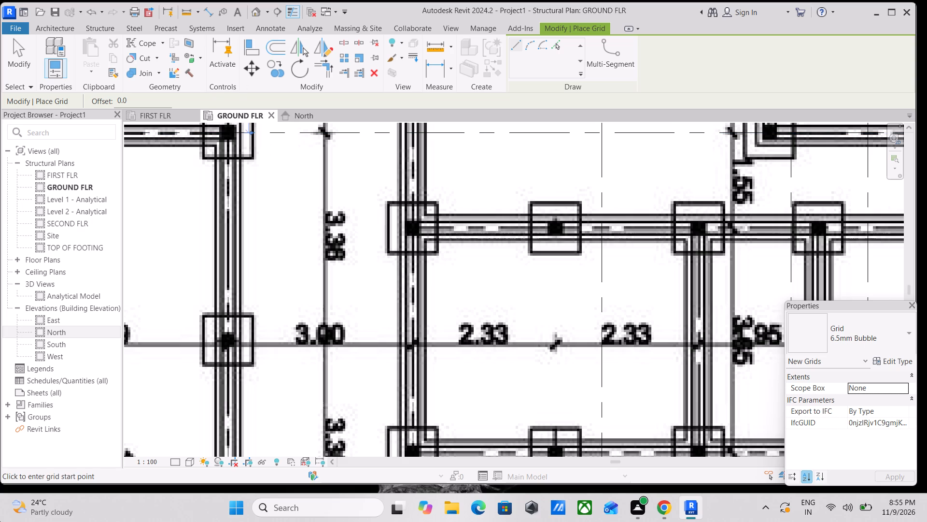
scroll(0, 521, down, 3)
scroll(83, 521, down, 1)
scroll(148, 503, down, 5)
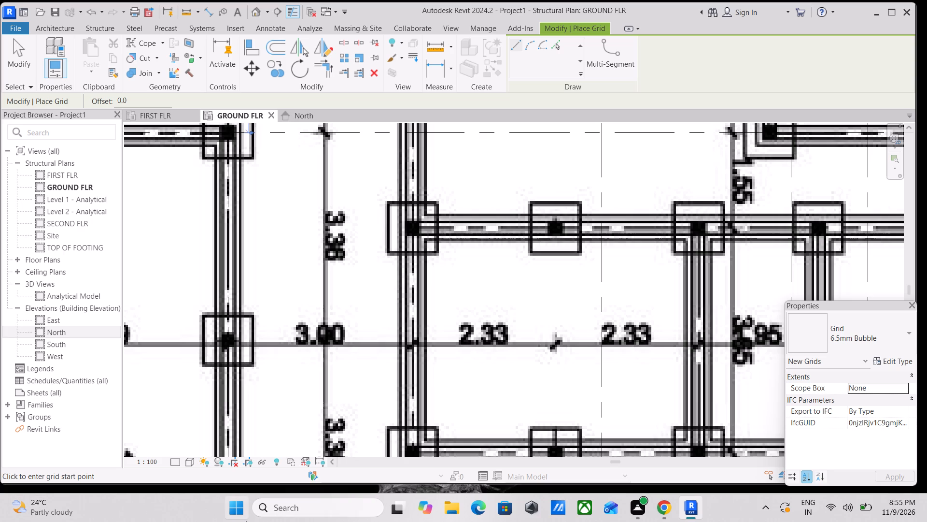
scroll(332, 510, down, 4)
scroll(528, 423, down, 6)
Draw a horizontal grid along the footing row 1.55 south of grid H, from grid 2's column line to align with grid H's east end.
scroll(315, 454, up, 4)
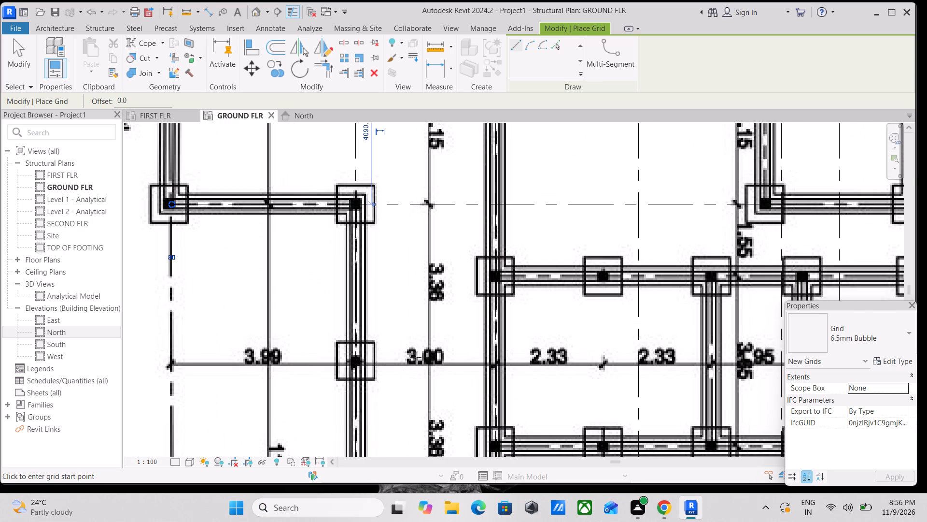
middle_drag(422, 348, 429, 373)
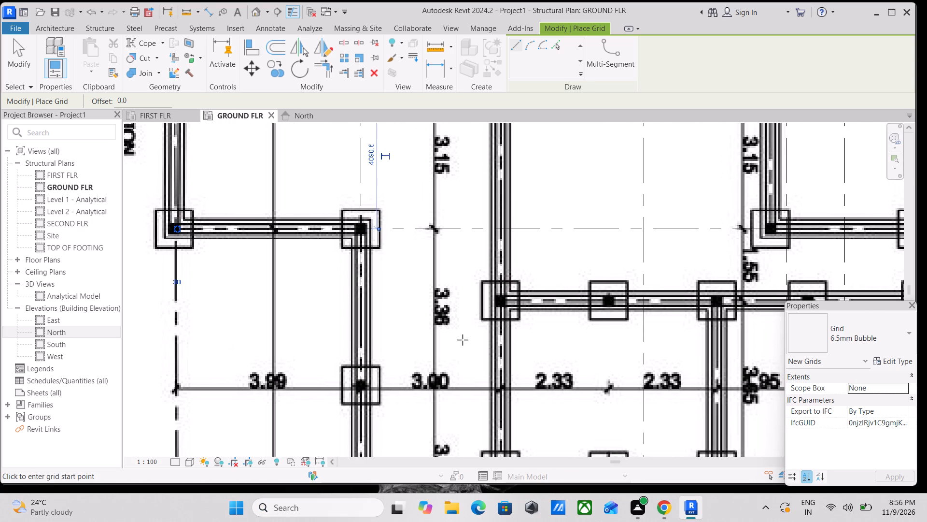
middle_drag(463, 340, 340, 400)
scroll(386, 365, down, 3)
middle_drag(393, 367, 448, 375)
scroll(448, 375, up, 1)
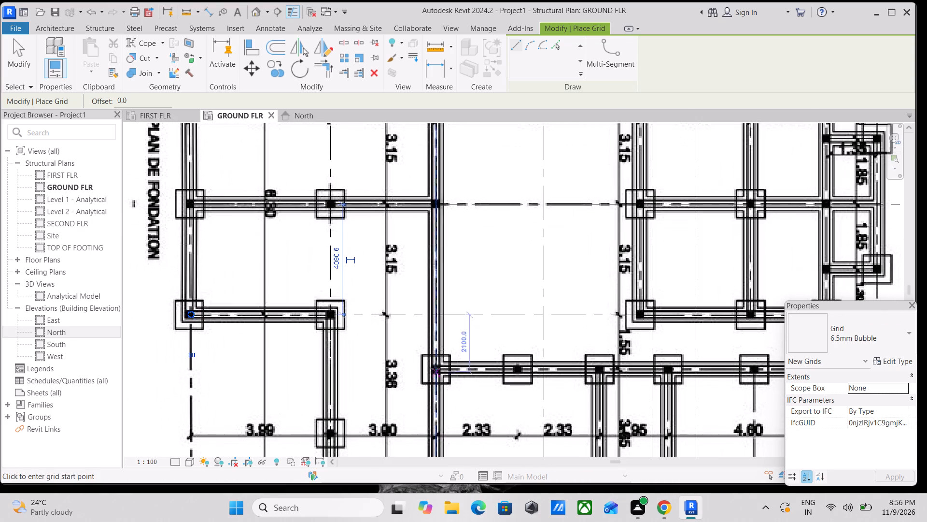
scroll(331, 306, up, 3)
scroll(344, 336, down, 1)
middle_drag(332, 328, 268, 295)
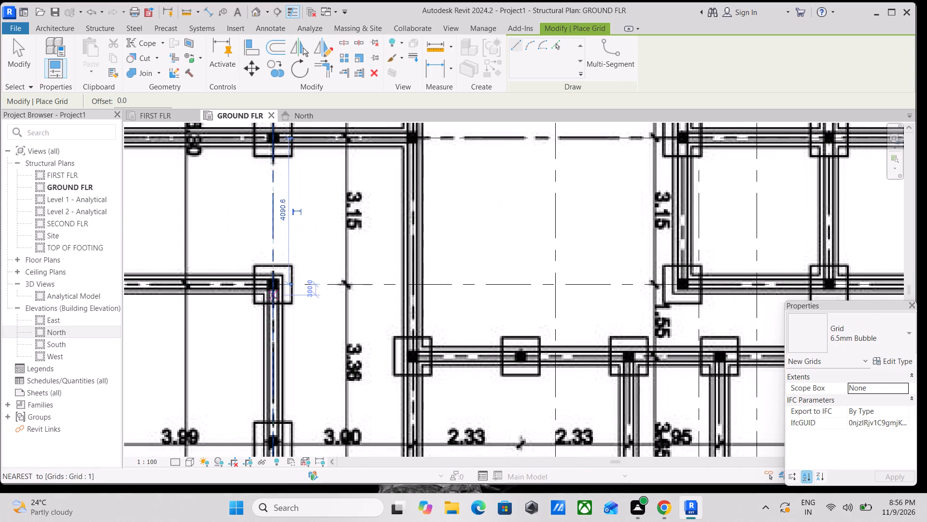
scroll(418, 356, up, 3)
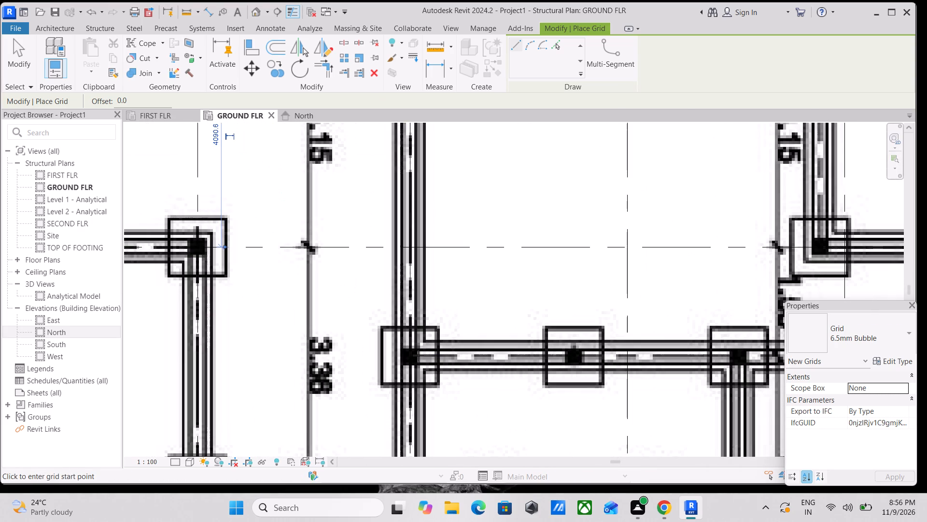
scroll(417, 356, up, 3)
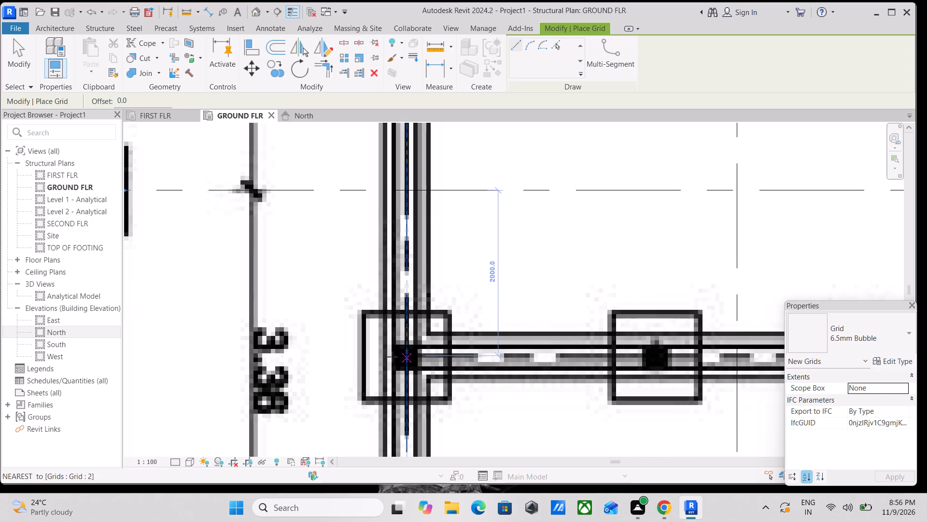
click(392, 357)
middle_drag(610, 350, 309, 336)
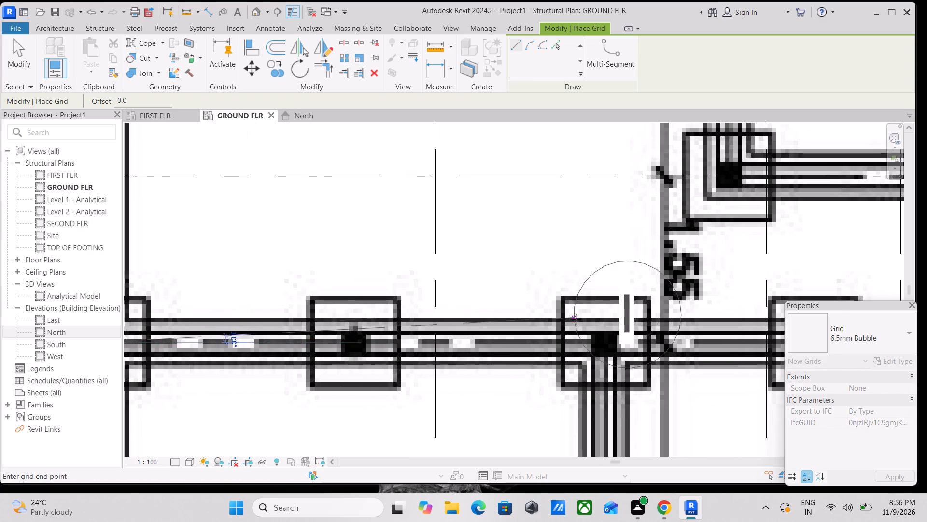
scroll(583, 309, down, 1)
middle_drag(575, 307, 371, 299)
scroll(608, 324, down, 1)
middle_drag(592, 318, 464, 314)
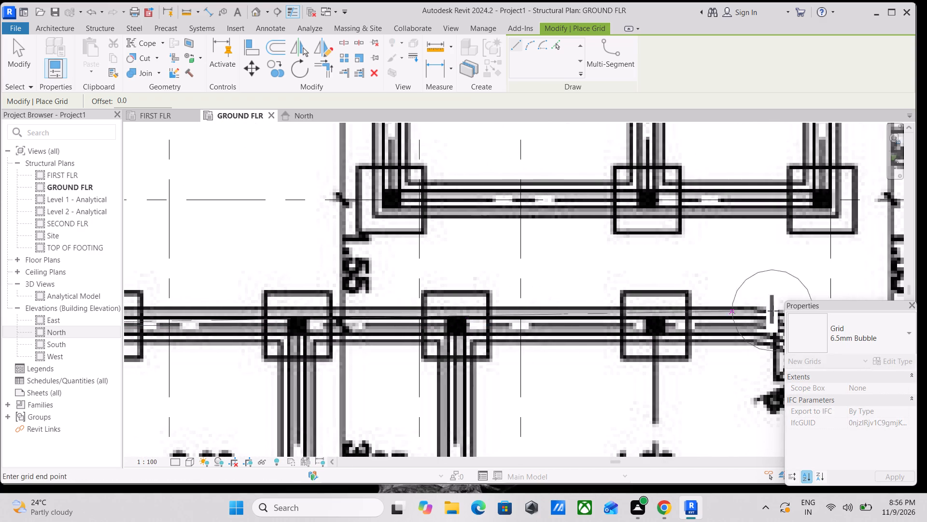
scroll(786, 314, down, 1)
middle_drag(787, 315, 586, 286)
scroll(681, 314, down, 1)
middle_drag(677, 313, 421, 287)
scroll(657, 302, down, 1)
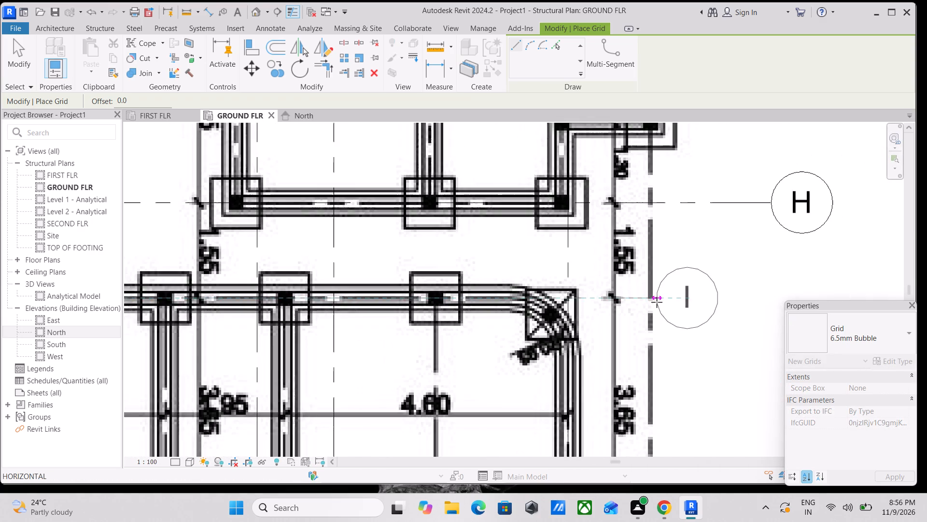
scroll(657, 302, down, 1)
middle_drag(657, 302, 595, 290)
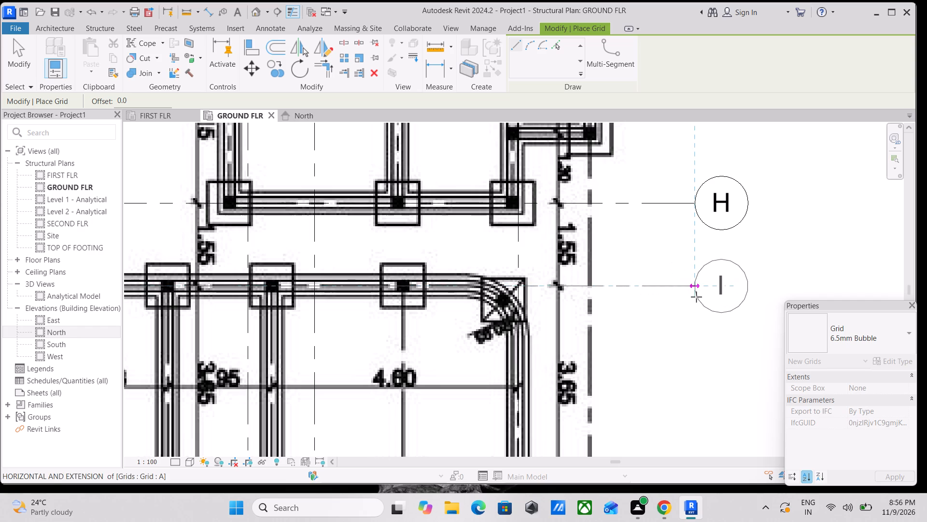
click(696, 295)
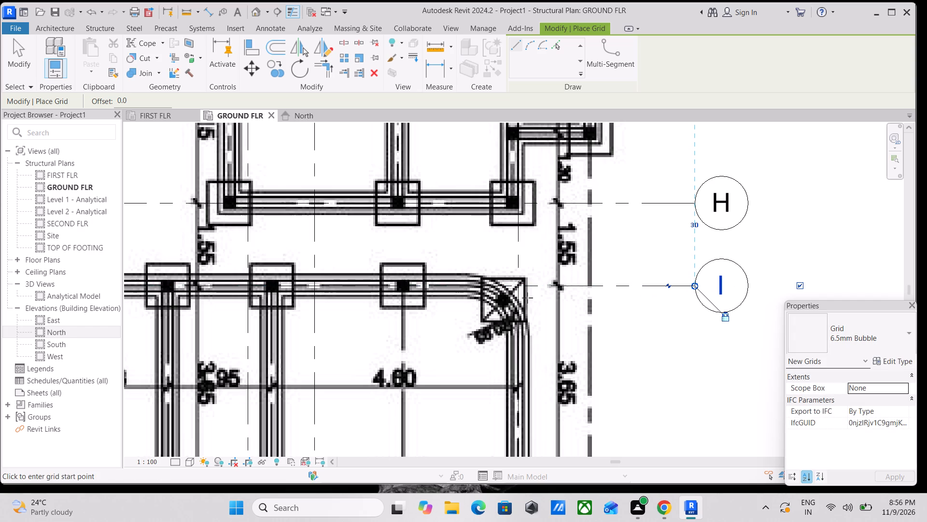
Draw a grid from grid 2's column line along the footing row 3.65 south of grid I, ending in line with grid I's east end.
scroll(536, 261, down, 2)
middle_drag(539, 254, 708, 189)
middle_drag(529, 234, 662, 234)
scroll(566, 235, down, 2)
middle_drag(518, 217, 563, 285)
scroll(563, 285, up, 1)
scroll(456, 286, down, 2)
middle_drag(452, 286, 506, 237)
scroll(506, 239, up, 3)
scroll(406, 327, down, 3)
middle_drag(405, 325, 333, 277)
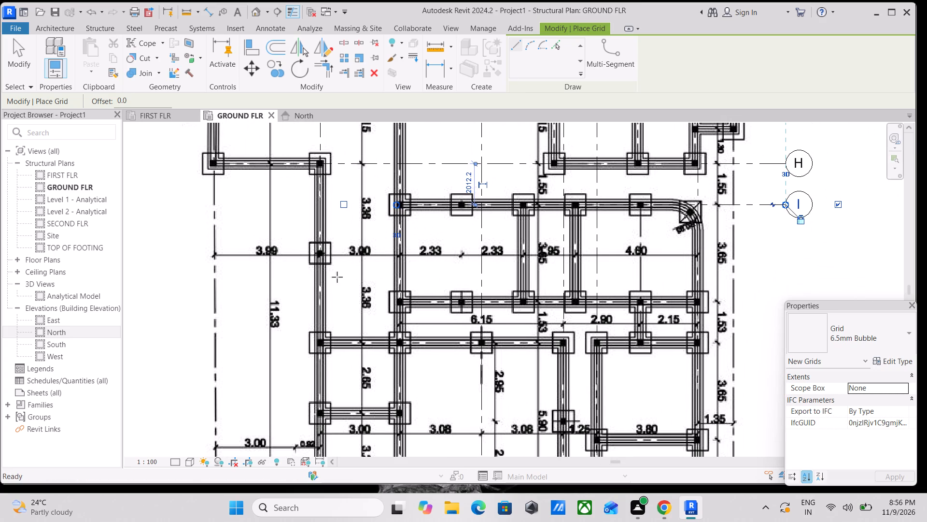
middle_drag(524, 281, 593, 266)
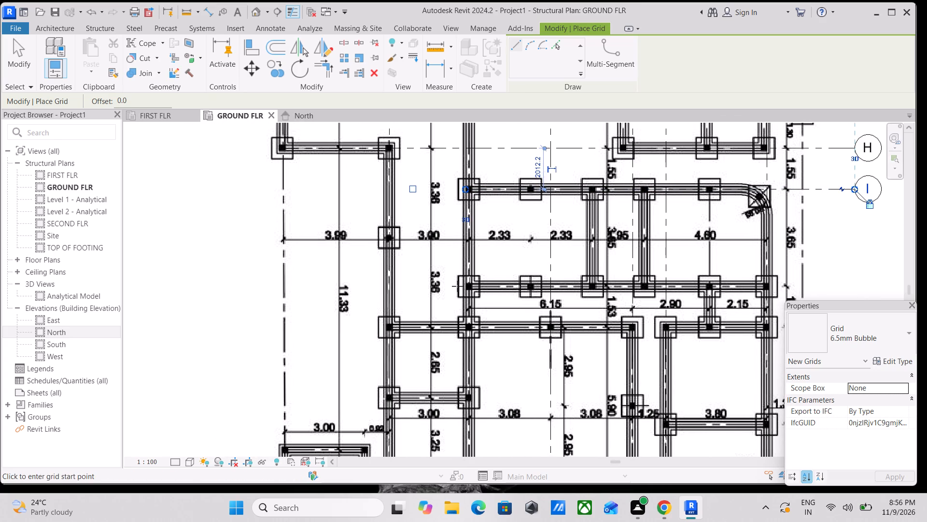
scroll(457, 286, up, 8)
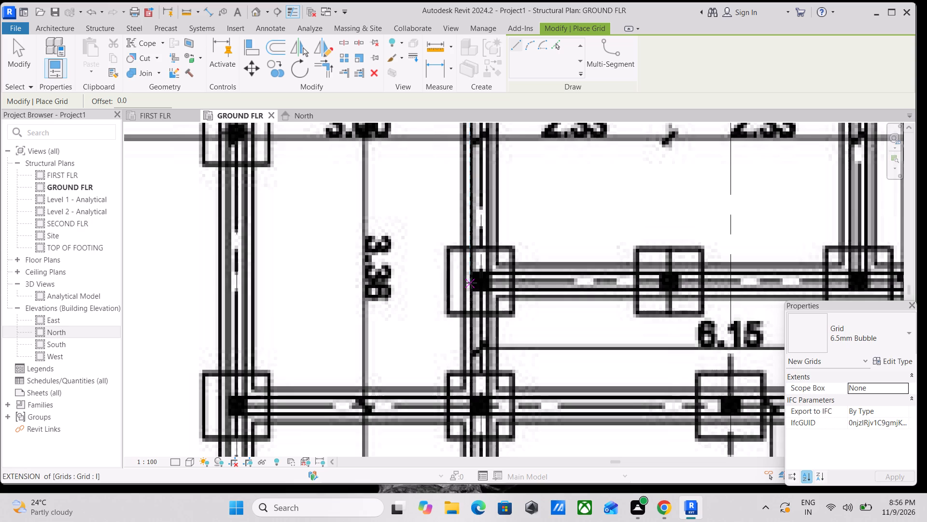
click(471, 283)
scroll(635, 283, down, 2)
middle_drag(635, 282, 441, 252)
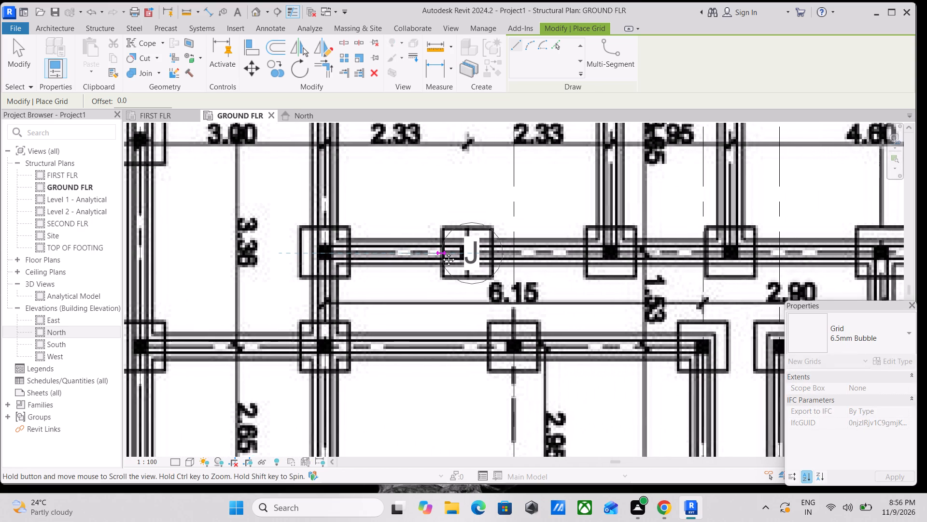
middle_drag(441, 252, 443, 253)
scroll(600, 250, down, 1)
middle_drag(597, 248, 363, 243)
scroll(659, 244, down, 1)
middle_drag(659, 244, 658, 244)
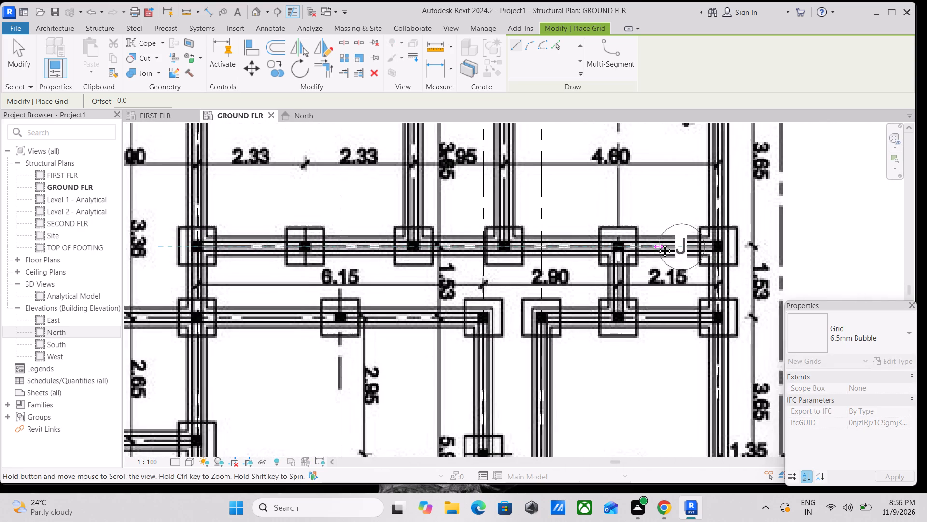
scroll(658, 244, down, 1)
middle_drag(658, 244, 510, 243)
scroll(657, 247, down, 3)
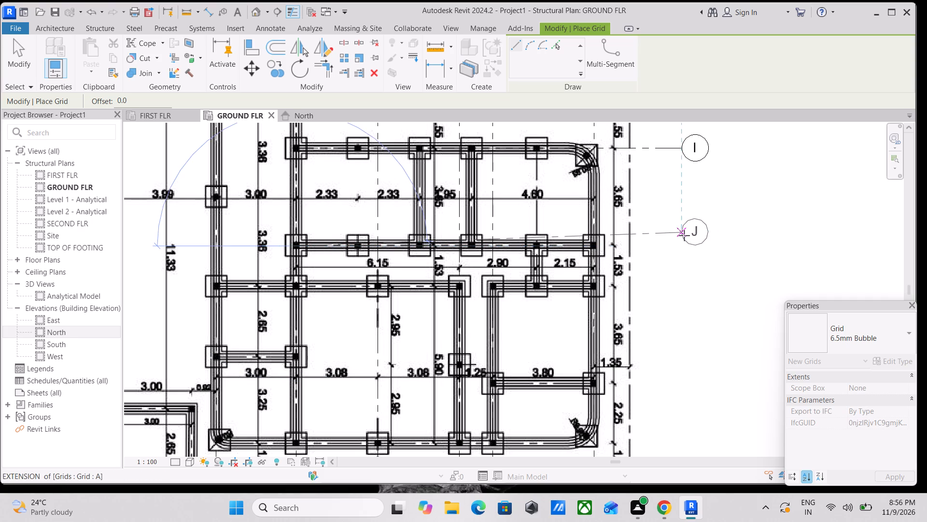
click(677, 233)
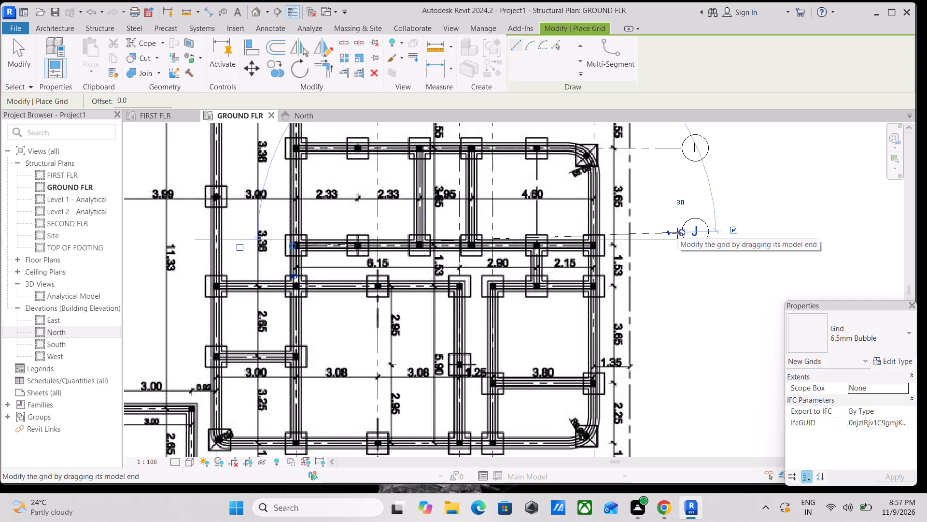
key(Escape)
Draw a horizontal grid from grid 1's column line along the footing row 1.53 south of grid J's row, ending in line with grid J's east end.
scroll(253, 306, up, 1)
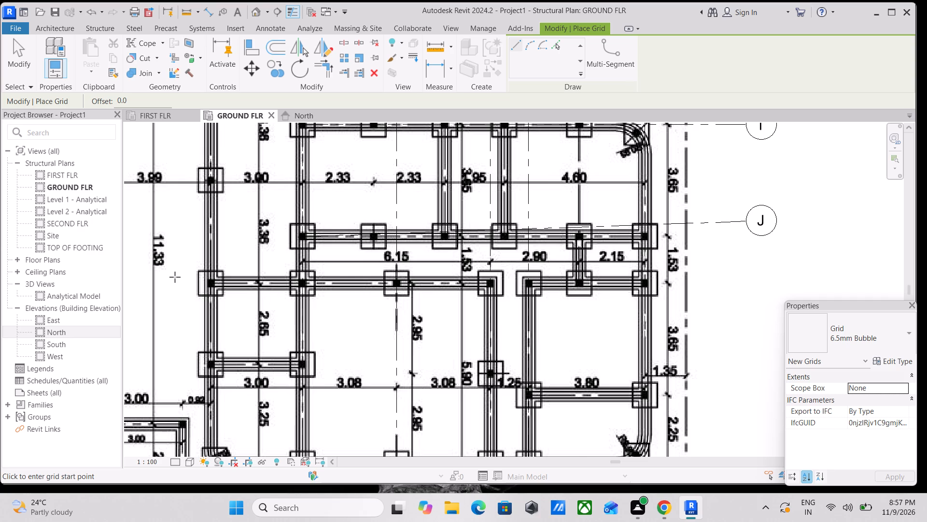
scroll(175, 272, up, 2)
scroll(228, 277, up, 8)
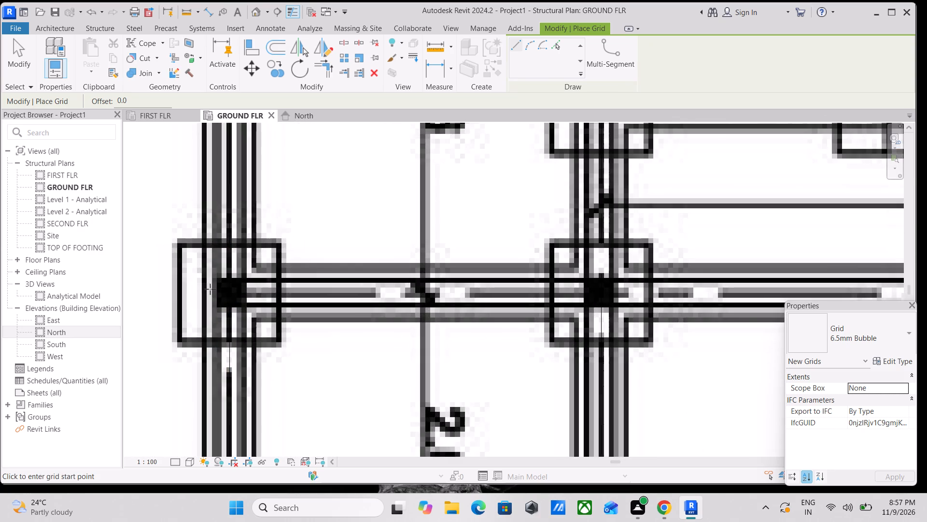
click(218, 293)
scroll(462, 292, down, 2)
middle_drag(460, 290, 413, 275)
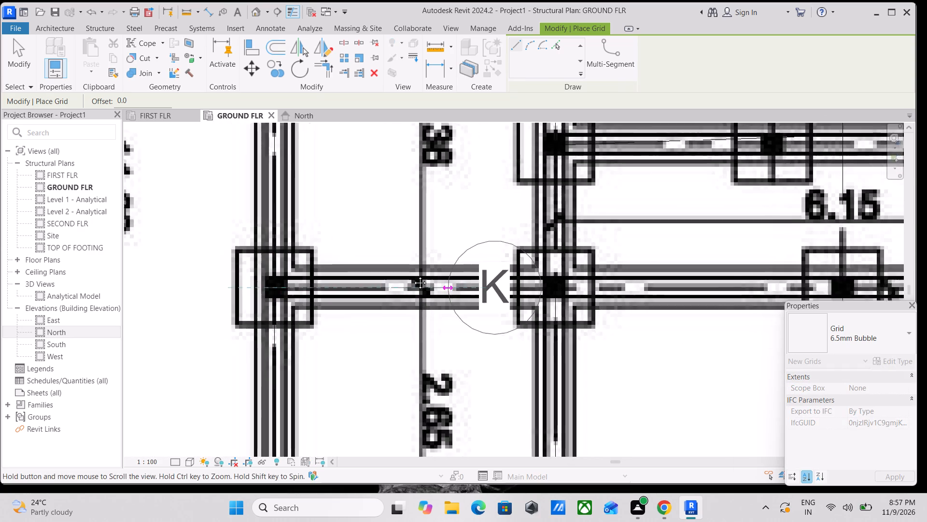
middle_drag(413, 275, 228, 249)
scroll(533, 260, down, 3)
middle_drag(534, 260, 276, 261)
middle_drag(650, 261, 381, 256)
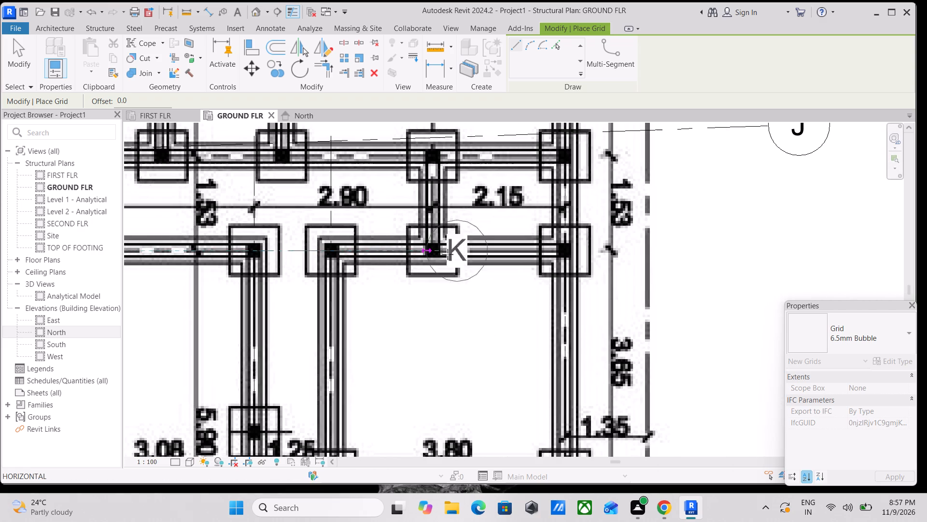
scroll(664, 261, down, 3)
middle_drag(663, 261, 538, 265)
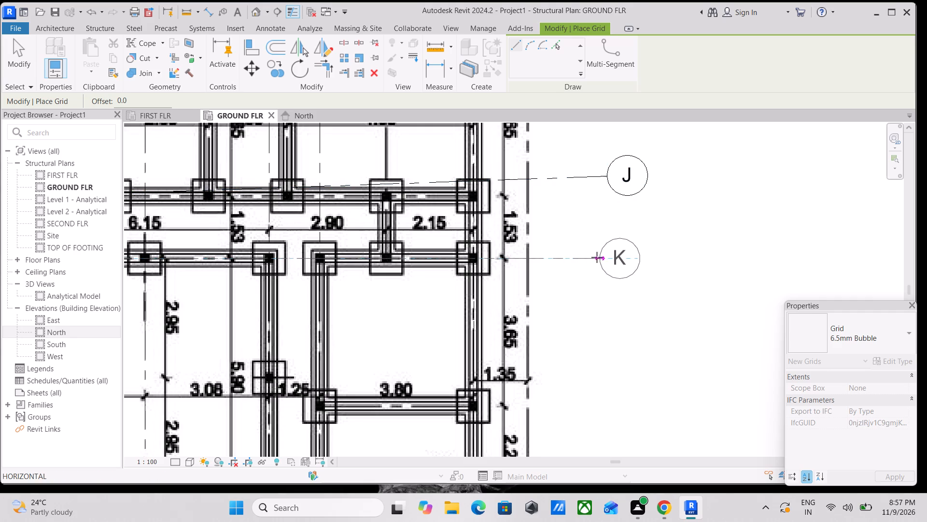
click(605, 255)
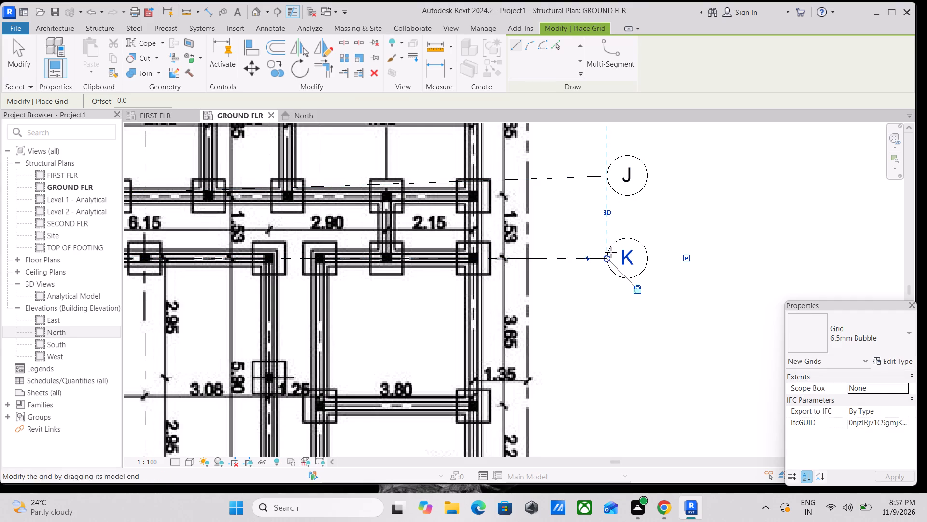
scroll(647, 276, down, 3)
key(Escape)
Extend grid K's west end past grid 1's column line, beyond the 11.33 dimension line.
middle_drag(315, 340, 679, 309)
scroll(562, 279, up, 3)
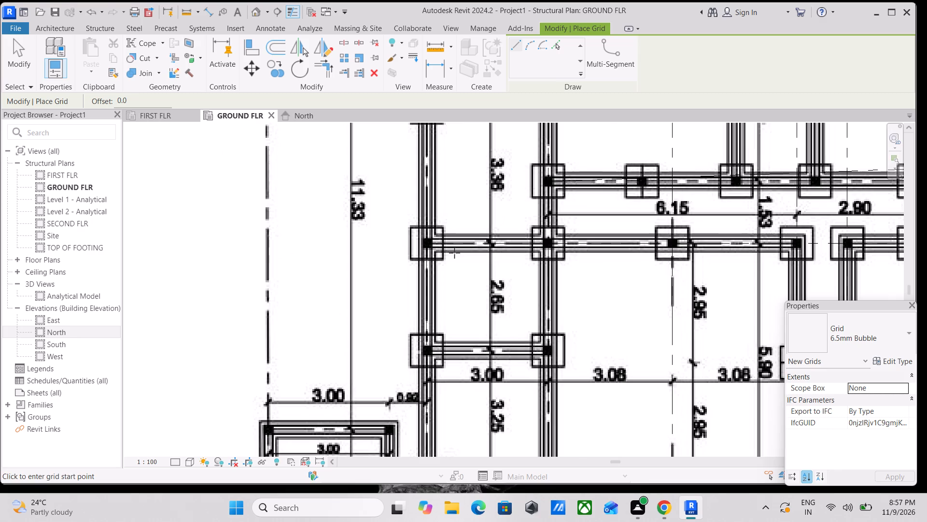
scroll(434, 251, up, 8)
key(Escape)
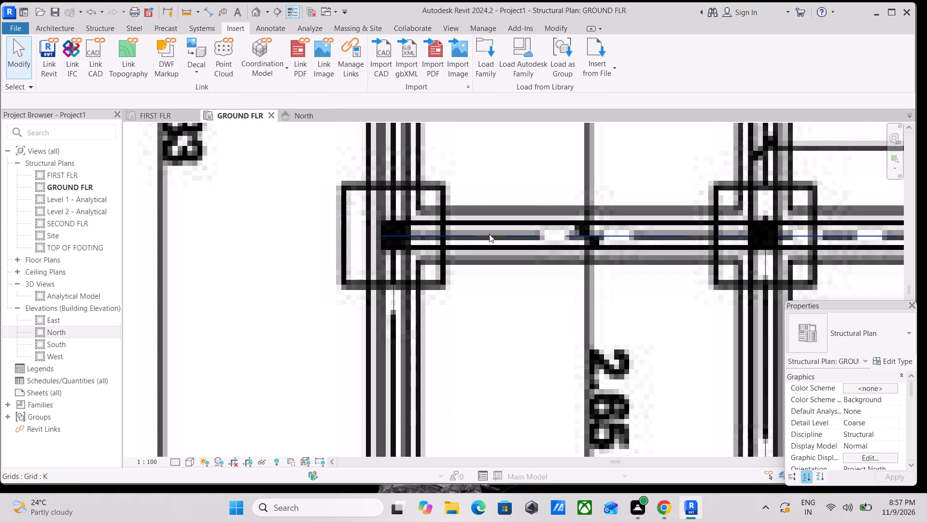
click(489, 234)
scroll(400, 243, down, 2)
middle_drag(401, 244, 485, 268)
drag(469, 263, 439, 265)
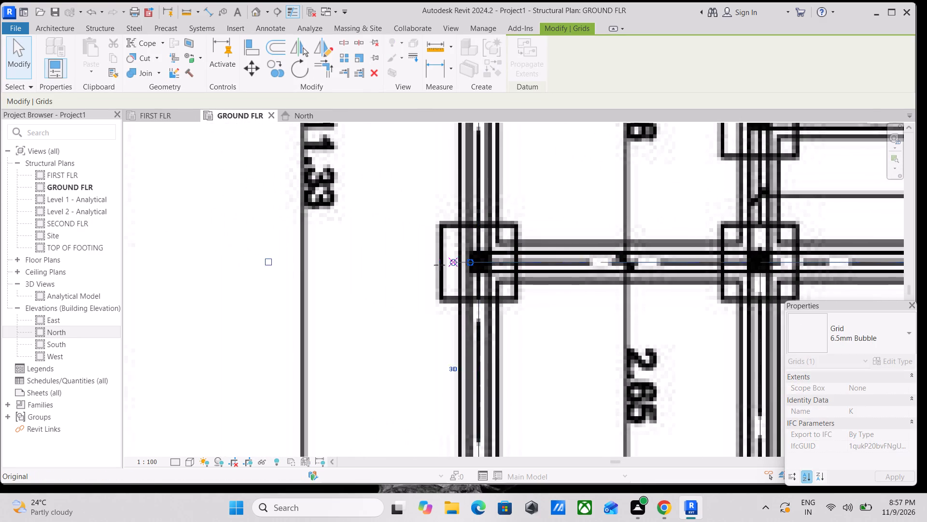
drag(439, 265, 231, 279)
middle_drag(380, 254, 385, 324)
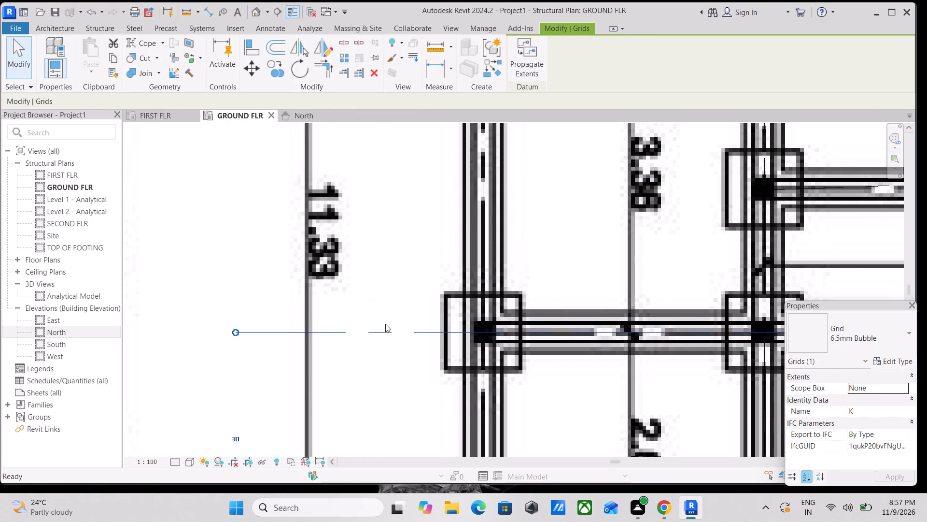
key(Escape)
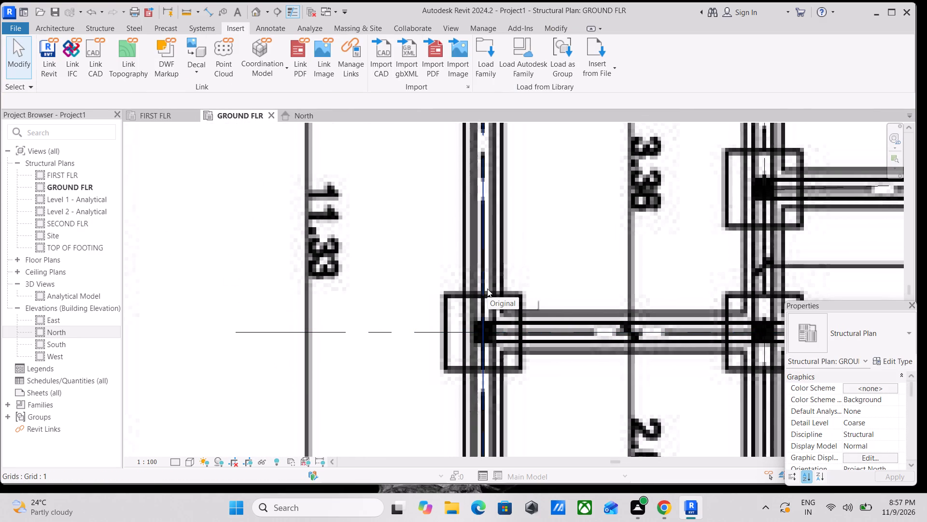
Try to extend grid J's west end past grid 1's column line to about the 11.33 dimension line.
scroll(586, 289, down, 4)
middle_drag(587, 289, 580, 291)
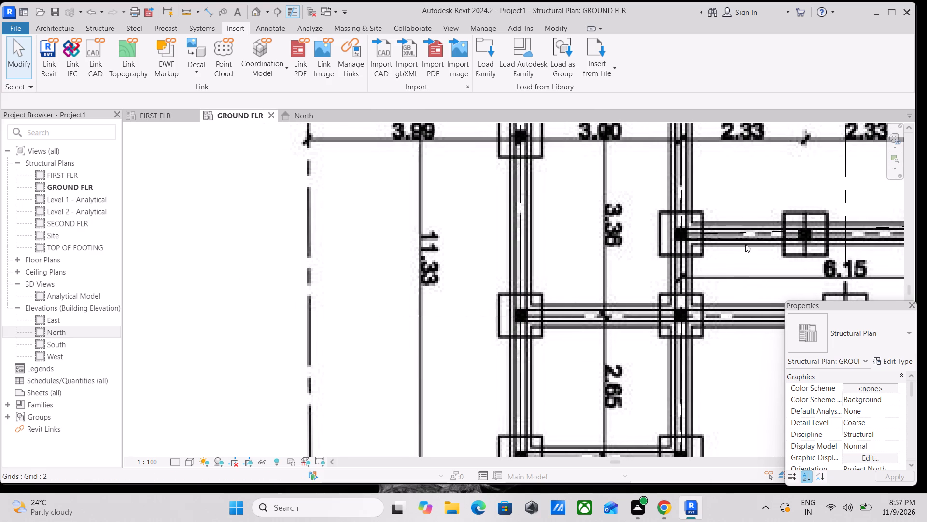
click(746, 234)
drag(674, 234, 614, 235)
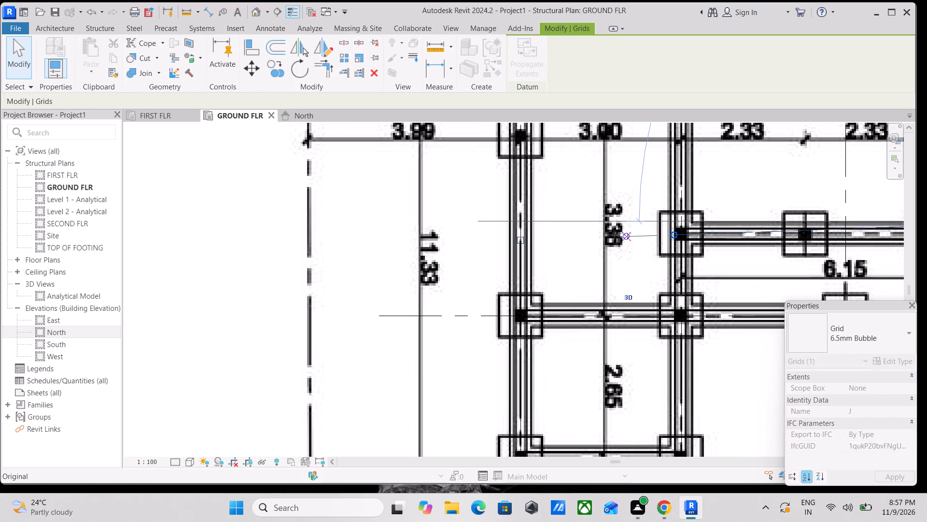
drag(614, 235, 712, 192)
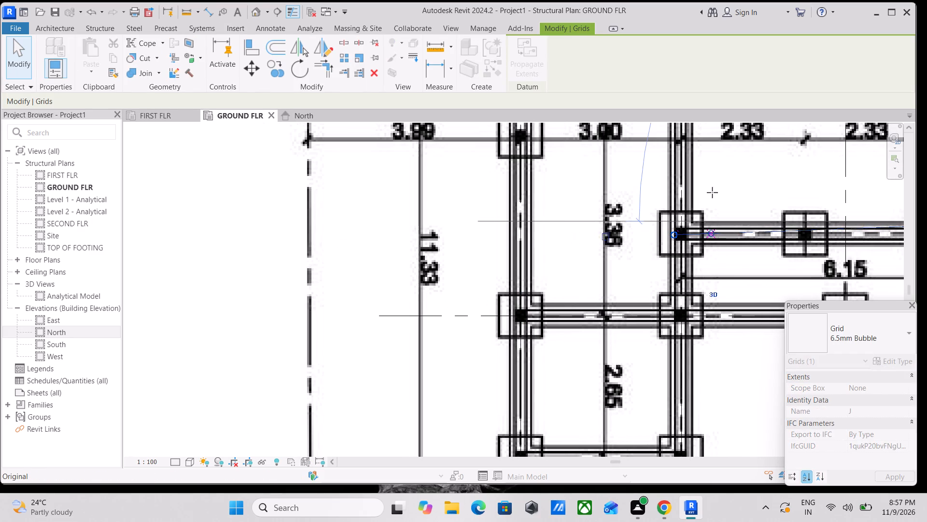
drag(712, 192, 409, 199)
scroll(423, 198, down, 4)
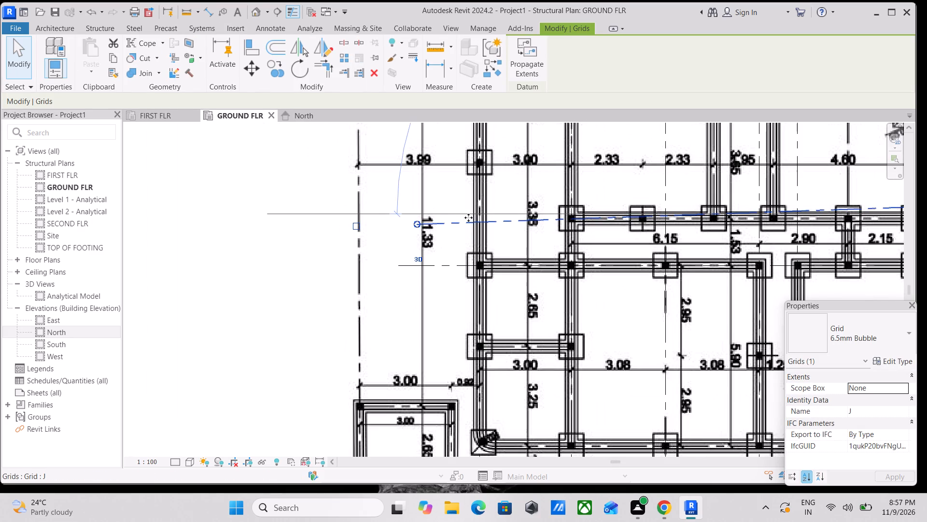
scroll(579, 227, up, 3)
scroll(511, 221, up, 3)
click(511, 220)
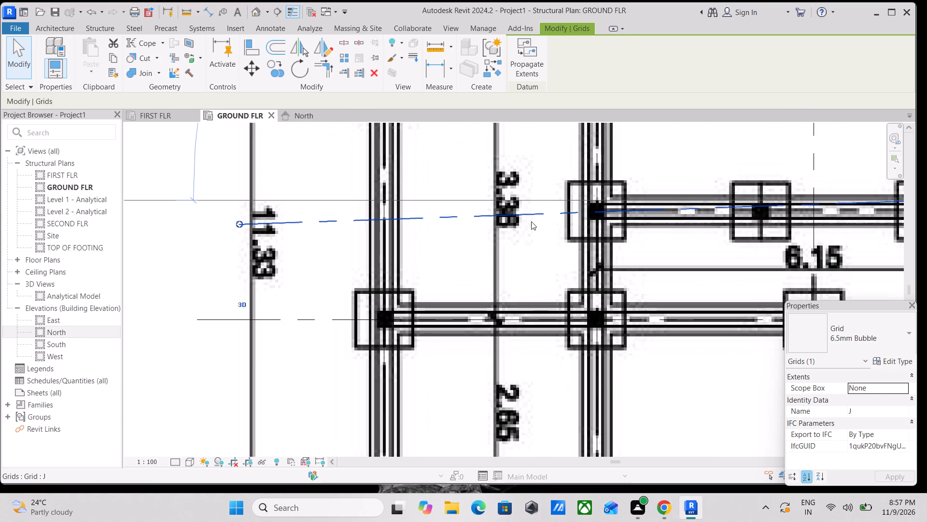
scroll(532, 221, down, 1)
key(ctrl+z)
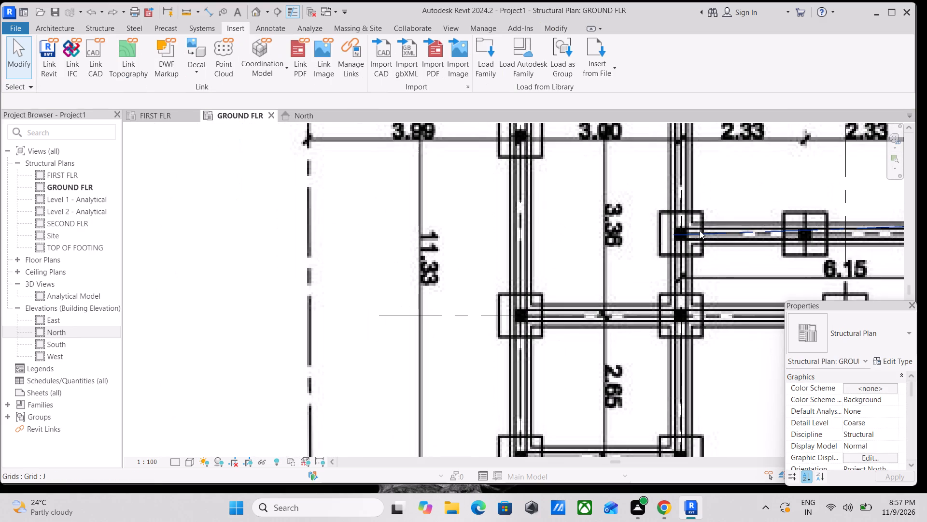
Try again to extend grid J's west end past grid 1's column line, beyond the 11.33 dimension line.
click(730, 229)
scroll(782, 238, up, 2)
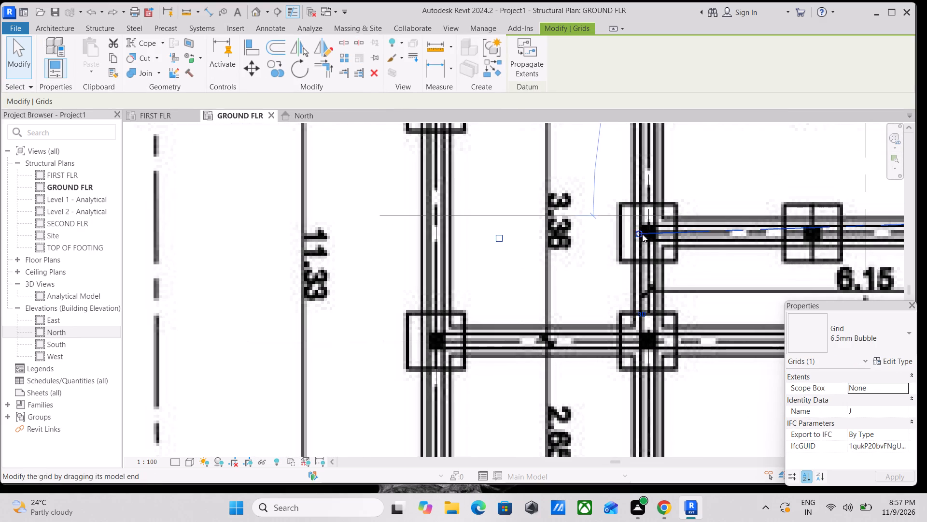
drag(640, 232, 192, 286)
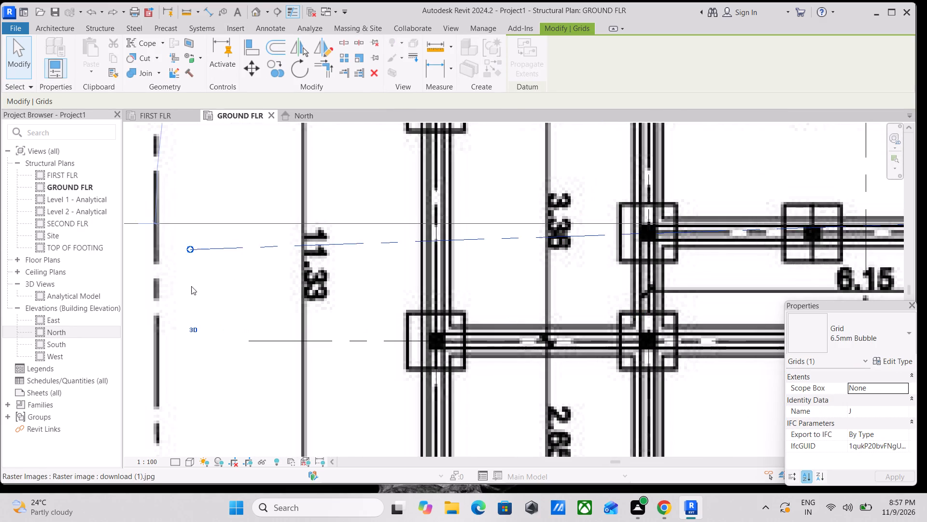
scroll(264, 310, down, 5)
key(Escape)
Delete the slanted grid J between grids I and K.
click(329, 324)
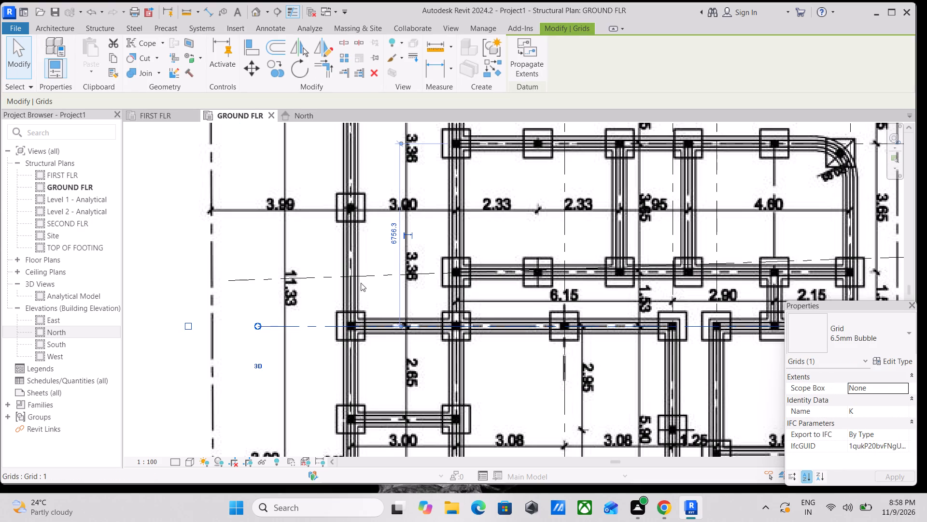
click(365, 277)
middle_drag(386, 273, 145, 270)
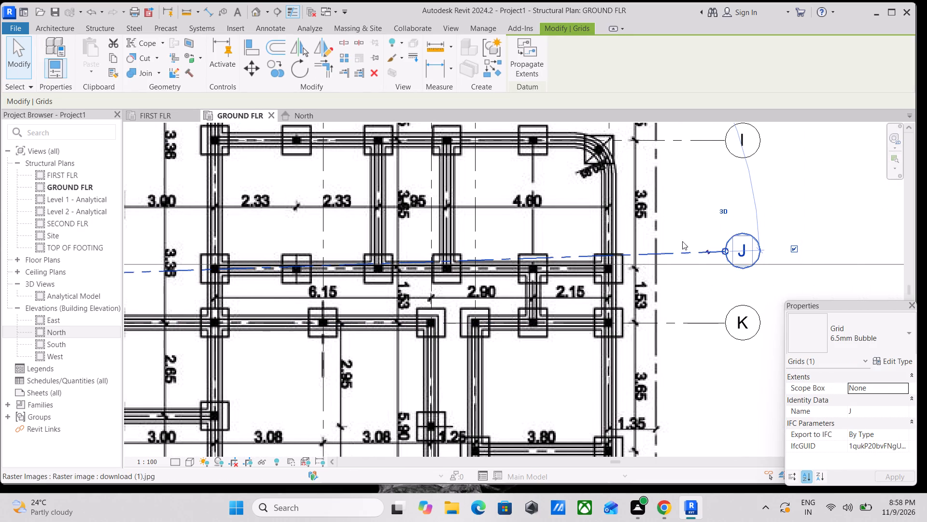
right_click(698, 233)
key(Escape)
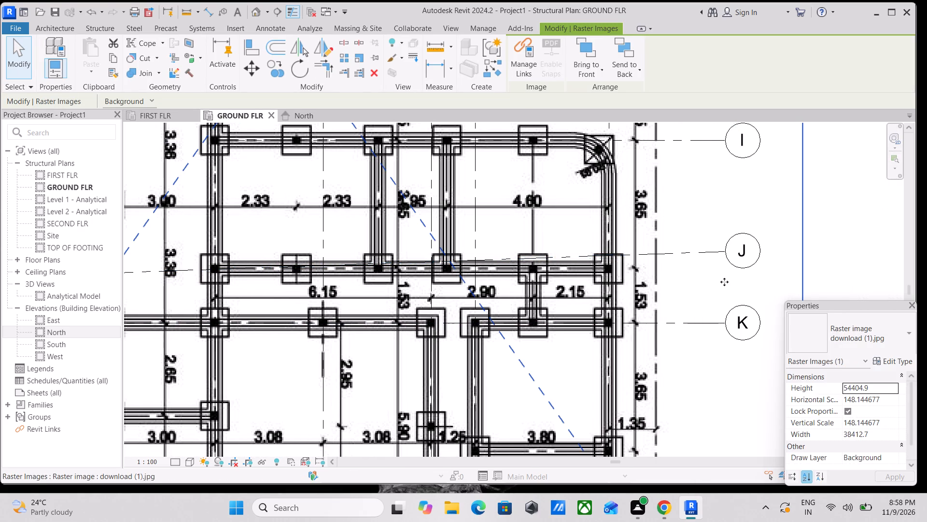
key(Escape)
click(703, 255)
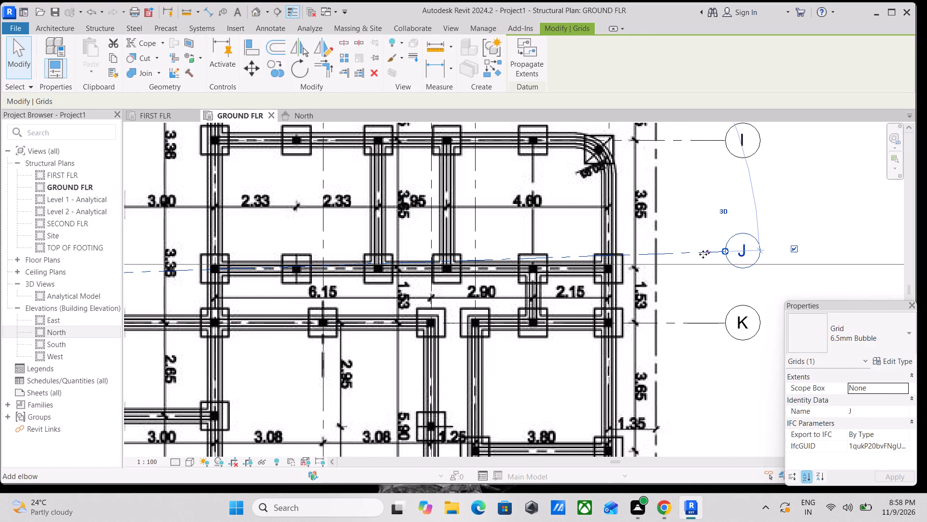
right_click(703, 254)
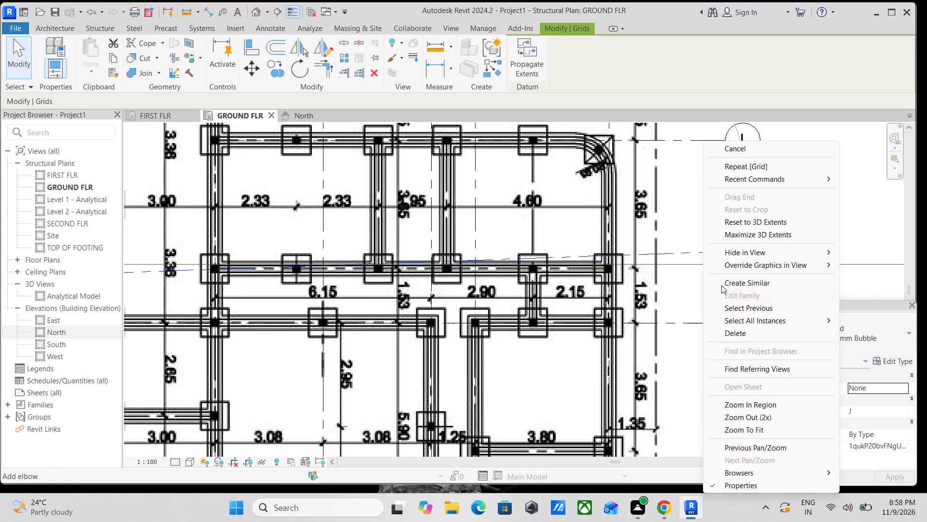
click(736, 333)
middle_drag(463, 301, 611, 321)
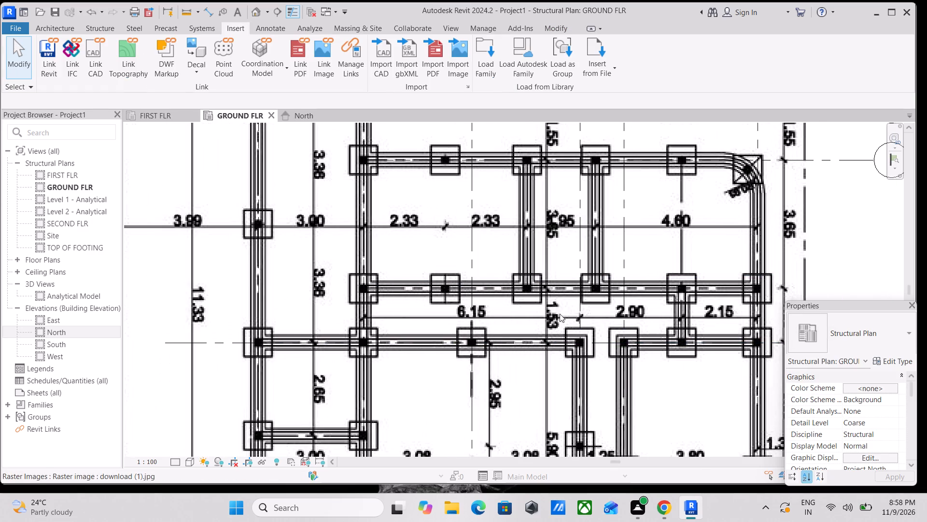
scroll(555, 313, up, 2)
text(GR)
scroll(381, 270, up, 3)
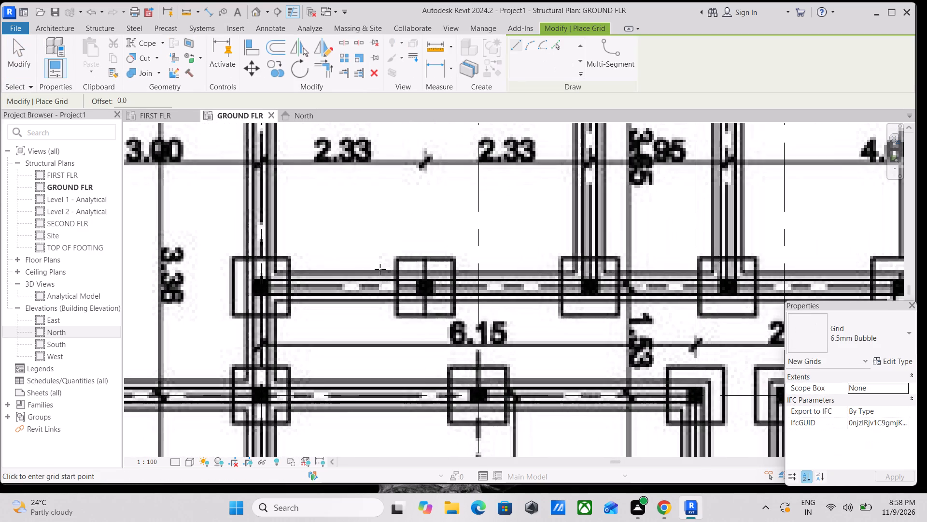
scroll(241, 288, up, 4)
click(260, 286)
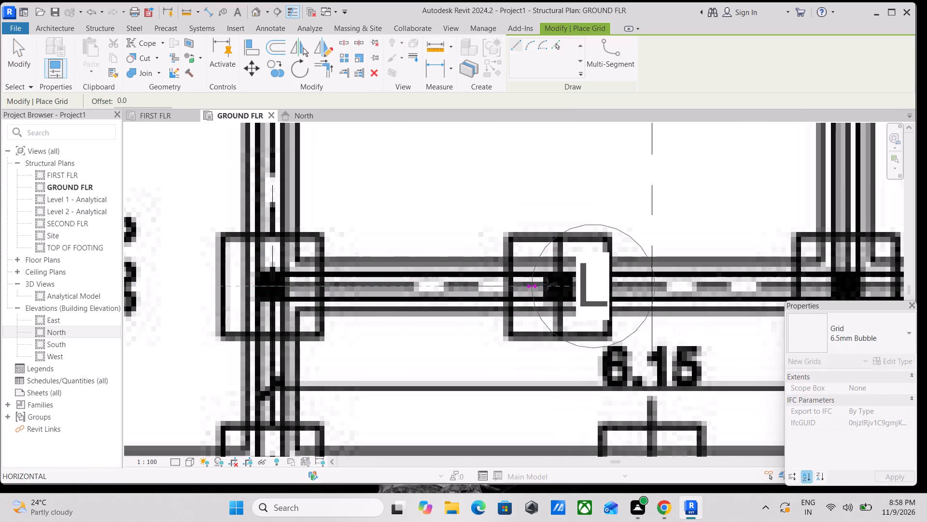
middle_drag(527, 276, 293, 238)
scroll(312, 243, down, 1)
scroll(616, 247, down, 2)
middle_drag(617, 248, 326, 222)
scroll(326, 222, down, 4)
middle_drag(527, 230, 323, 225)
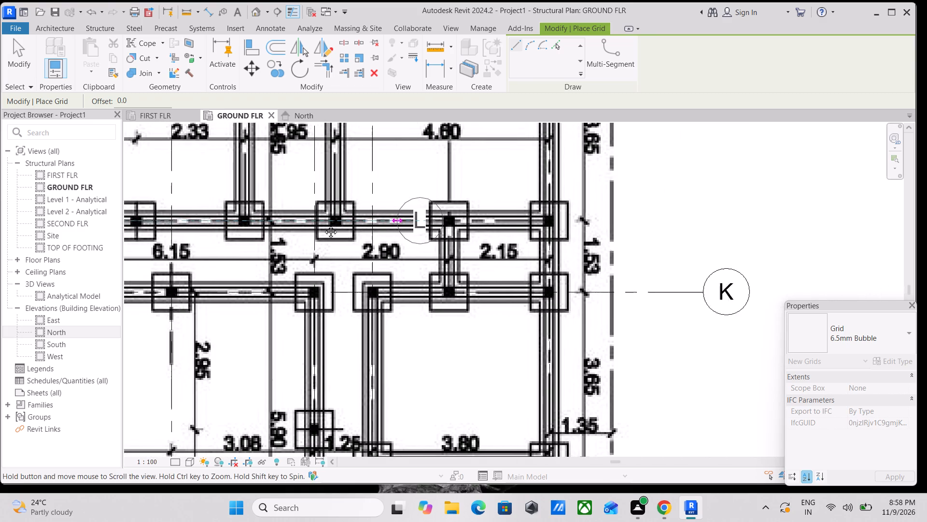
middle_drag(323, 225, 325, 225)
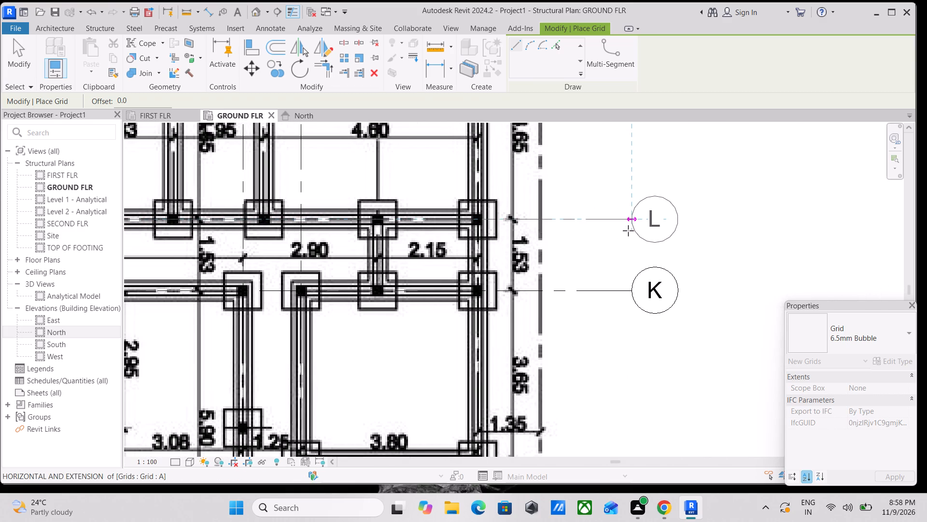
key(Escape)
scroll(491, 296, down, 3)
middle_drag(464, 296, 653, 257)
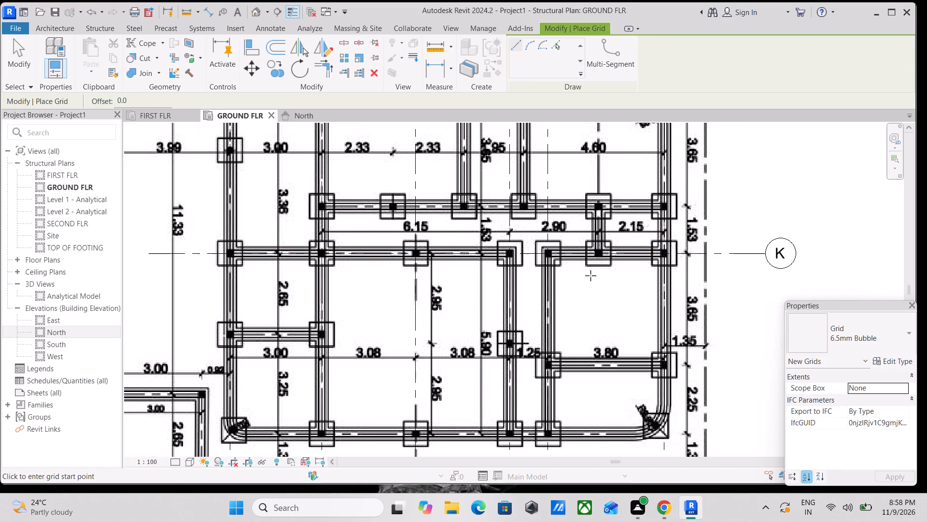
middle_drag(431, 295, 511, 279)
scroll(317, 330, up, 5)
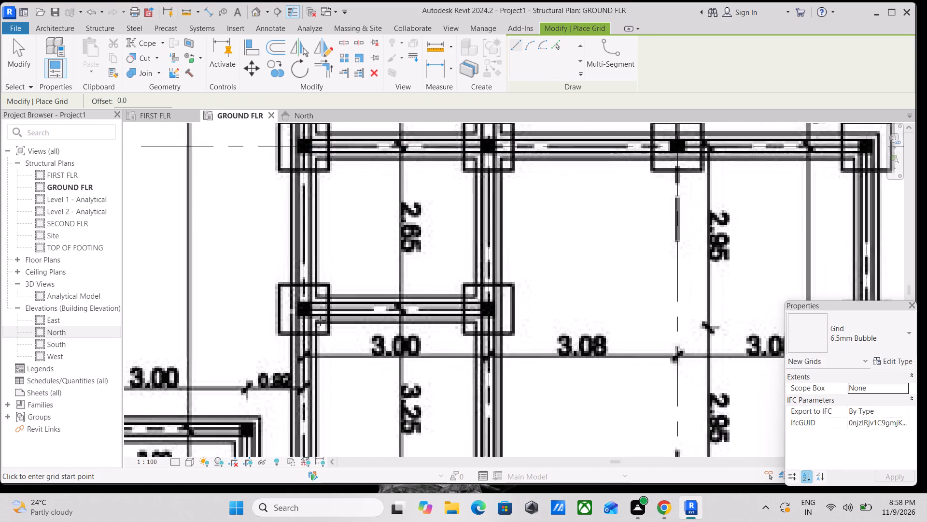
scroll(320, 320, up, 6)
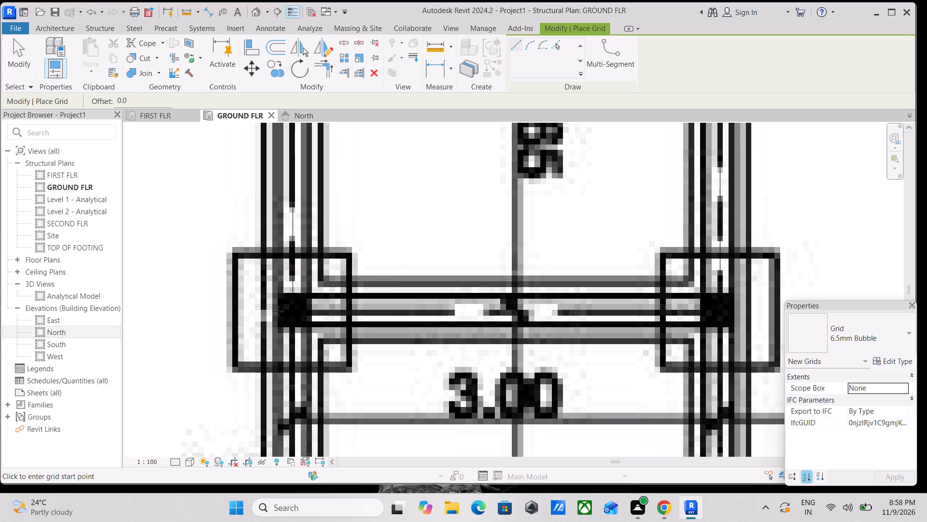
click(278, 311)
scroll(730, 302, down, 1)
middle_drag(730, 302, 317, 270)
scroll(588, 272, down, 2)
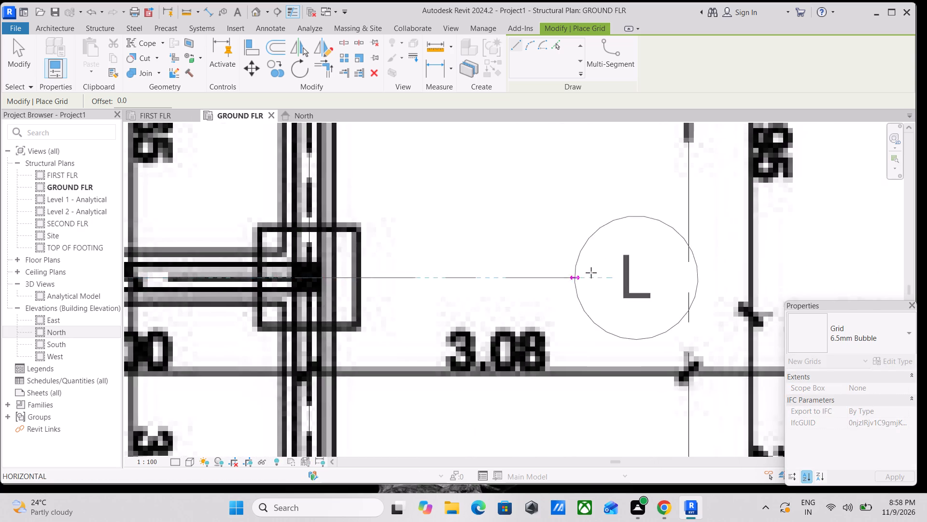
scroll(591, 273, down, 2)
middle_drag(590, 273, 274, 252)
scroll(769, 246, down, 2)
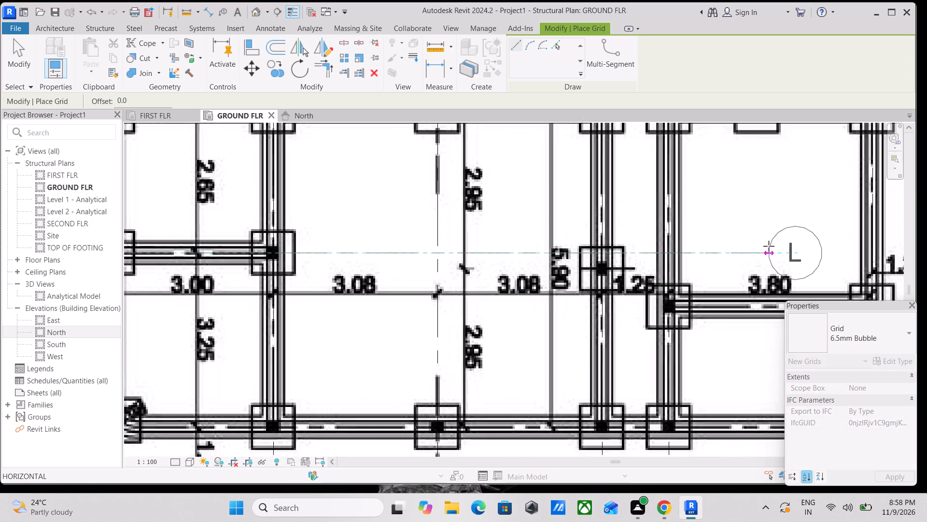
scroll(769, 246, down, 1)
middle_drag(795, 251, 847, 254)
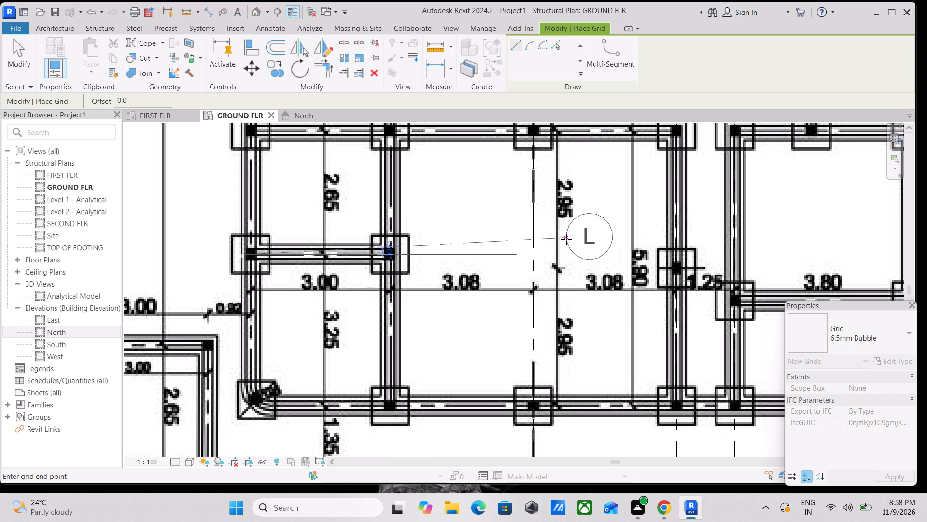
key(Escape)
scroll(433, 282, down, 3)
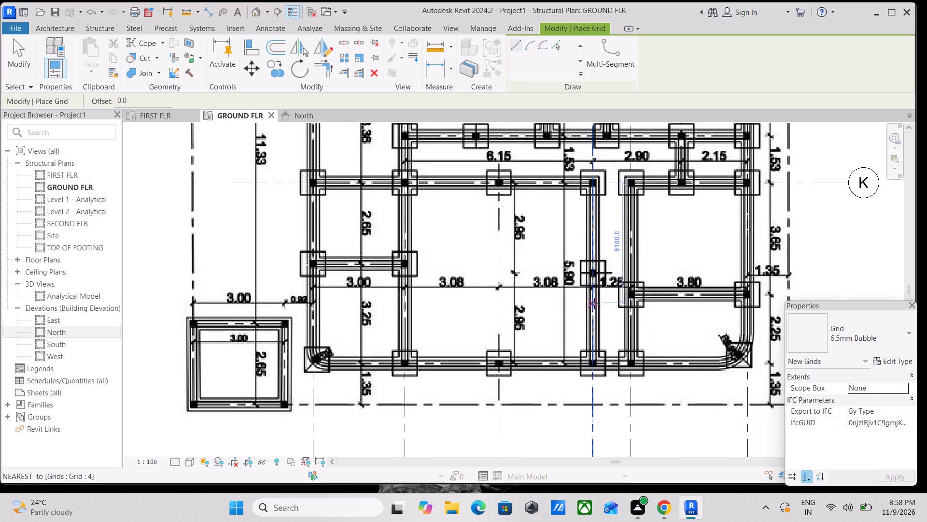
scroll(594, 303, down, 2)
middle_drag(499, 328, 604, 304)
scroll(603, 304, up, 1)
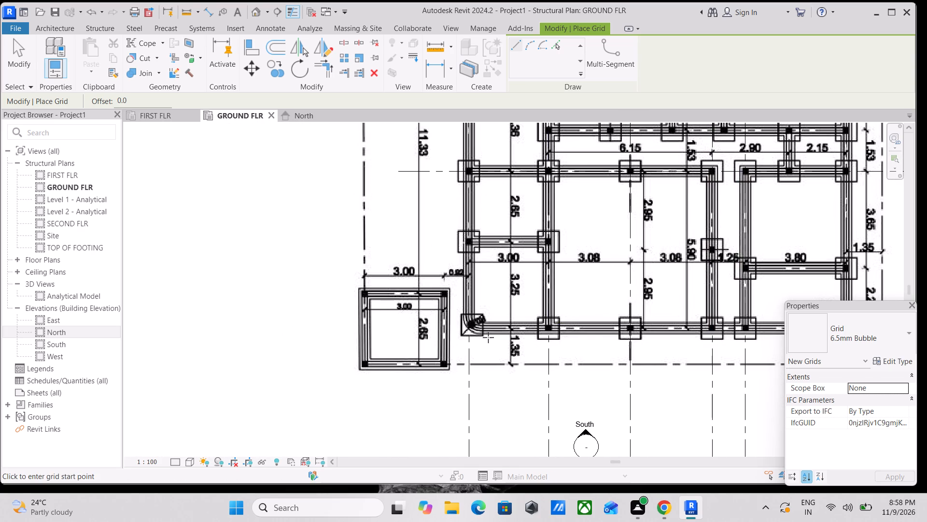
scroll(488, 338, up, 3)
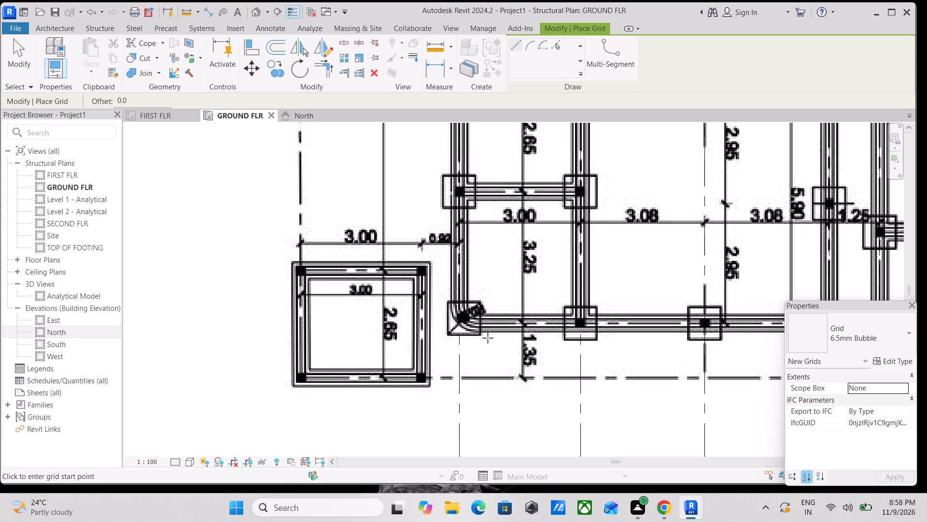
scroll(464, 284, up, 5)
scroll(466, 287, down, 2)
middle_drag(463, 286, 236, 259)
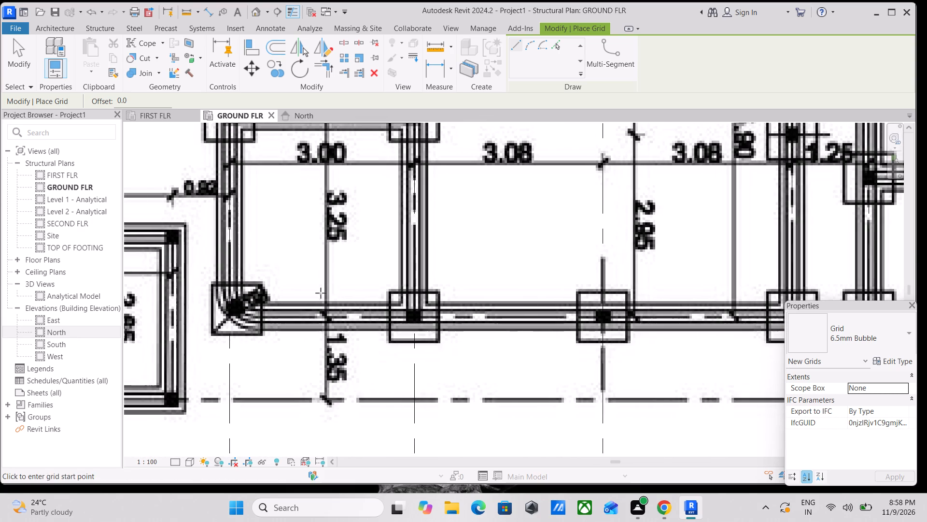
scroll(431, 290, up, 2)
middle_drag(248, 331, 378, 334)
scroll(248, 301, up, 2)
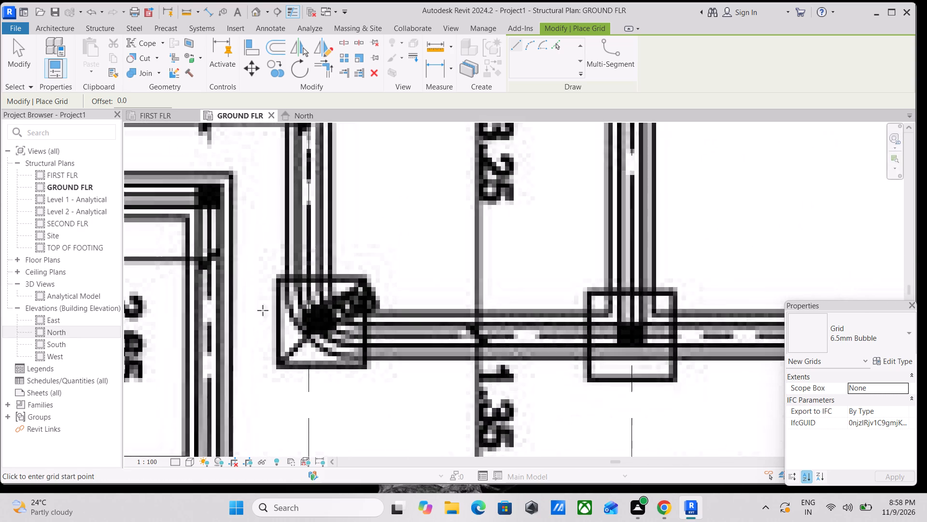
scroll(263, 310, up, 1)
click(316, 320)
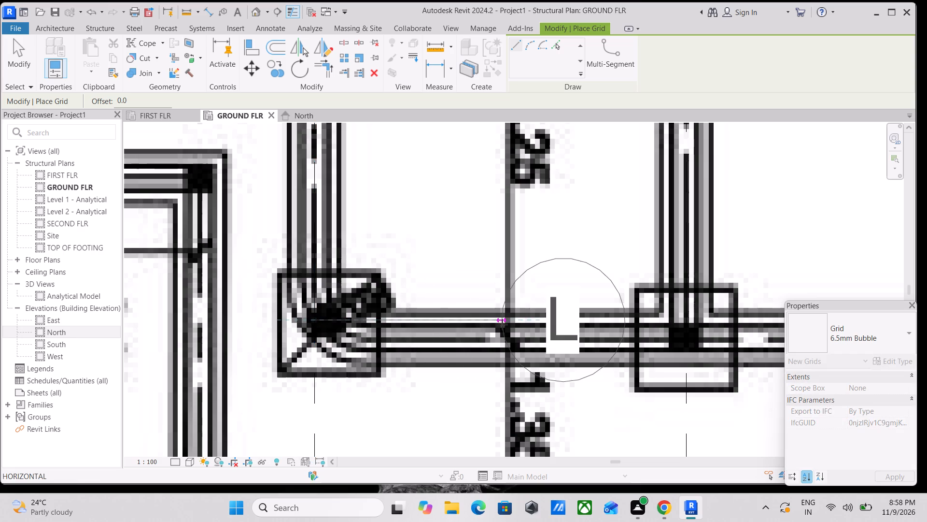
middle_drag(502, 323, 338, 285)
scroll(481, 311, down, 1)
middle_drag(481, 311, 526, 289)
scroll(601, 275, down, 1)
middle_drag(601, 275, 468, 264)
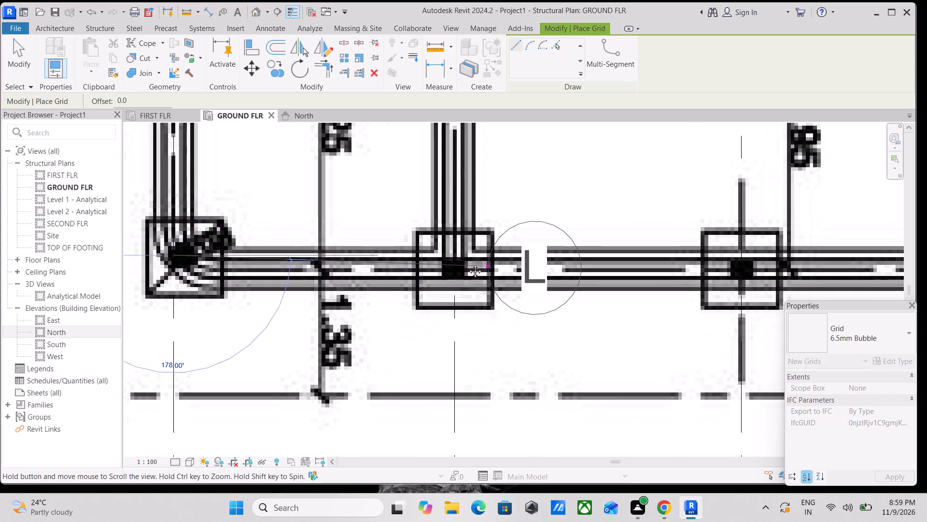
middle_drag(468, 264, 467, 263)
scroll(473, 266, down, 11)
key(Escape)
Look over the lettered grids against the footing rows from the north end of the plan to its south end.
middle_drag(556, 256, 505, 274)
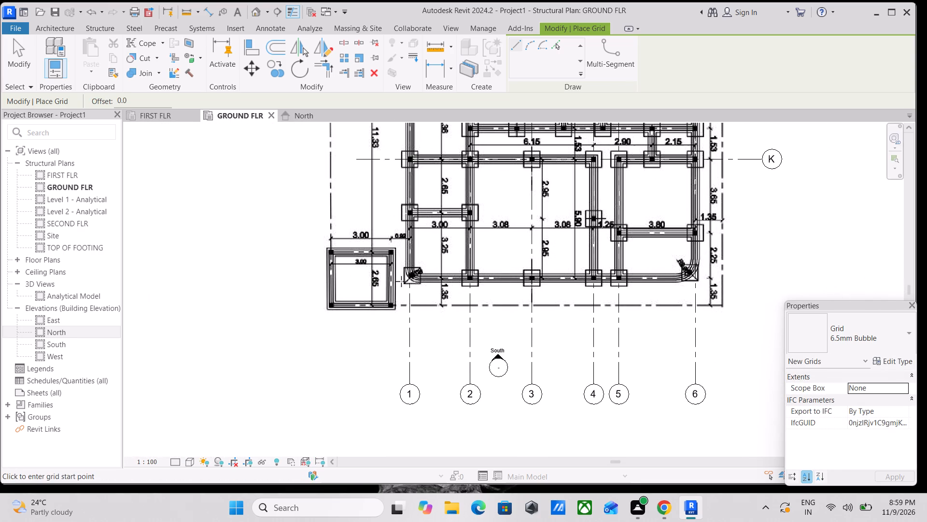
scroll(454, 283, down, 3)
middle_drag(454, 283, 425, 450)
scroll(425, 449, up, 1)
middle_drag(451, 340, 461, 521)
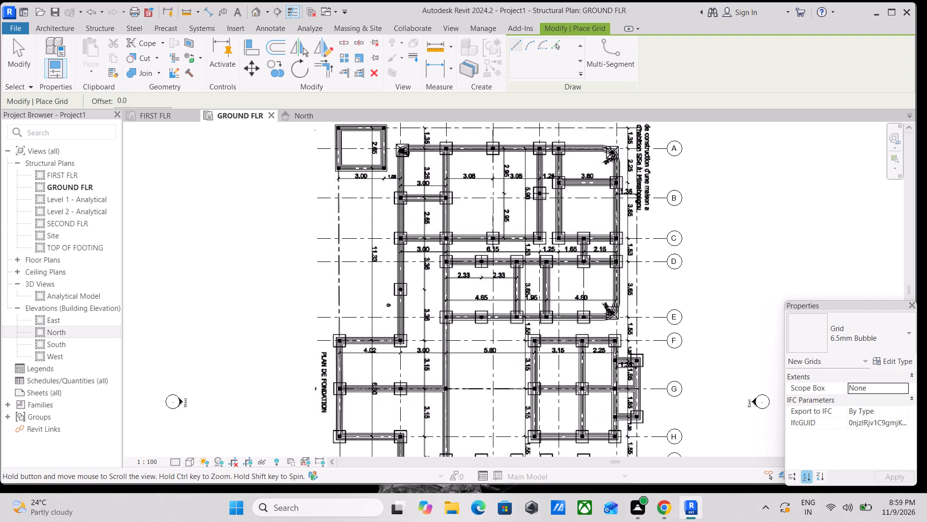
middle_drag(461, 521, 459, 520)
scroll(461, 521, down, 1)
scroll(466, 297, down, 1)
middle_drag(480, 342, 545, 244)
middle_drag(513, 403, 508, 335)
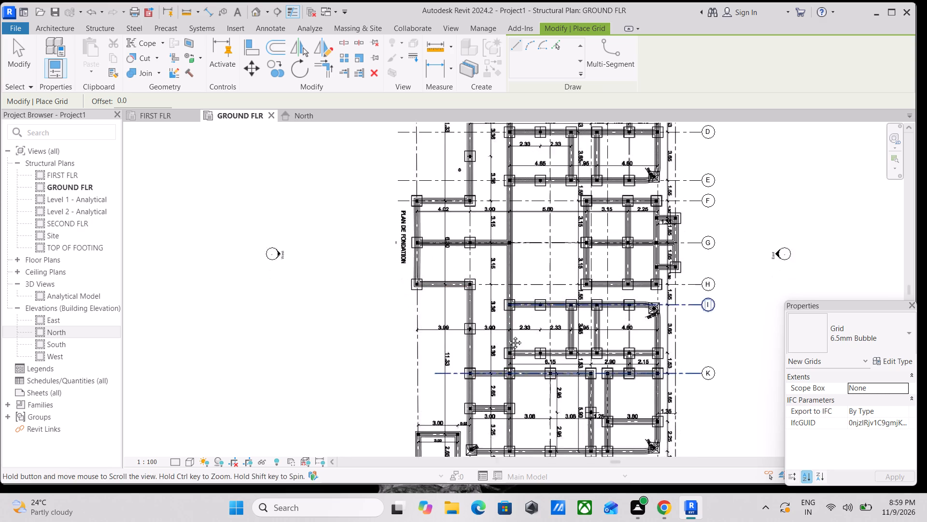
middle_drag(508, 335, 498, 214)
Draw a horizontal grid along the southernmost footing row, from grid 1 eastward past grid 6, ending in line with the other lettered bubbles.
scroll(501, 266, up, 4)
scroll(492, 330, up, 2)
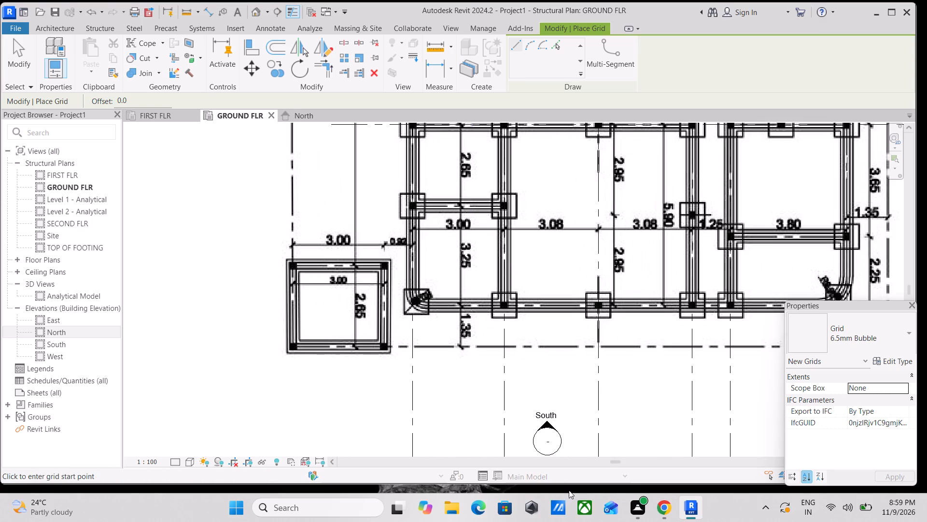
scroll(348, 254, up, 3)
middle_drag(440, 344, 321, 311)
scroll(326, 304, up, 2)
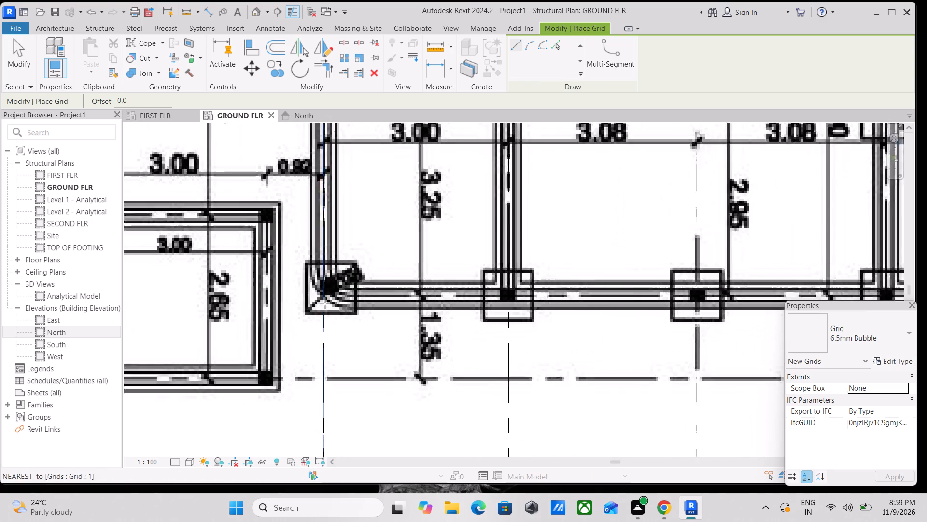
scroll(325, 304, up, 2)
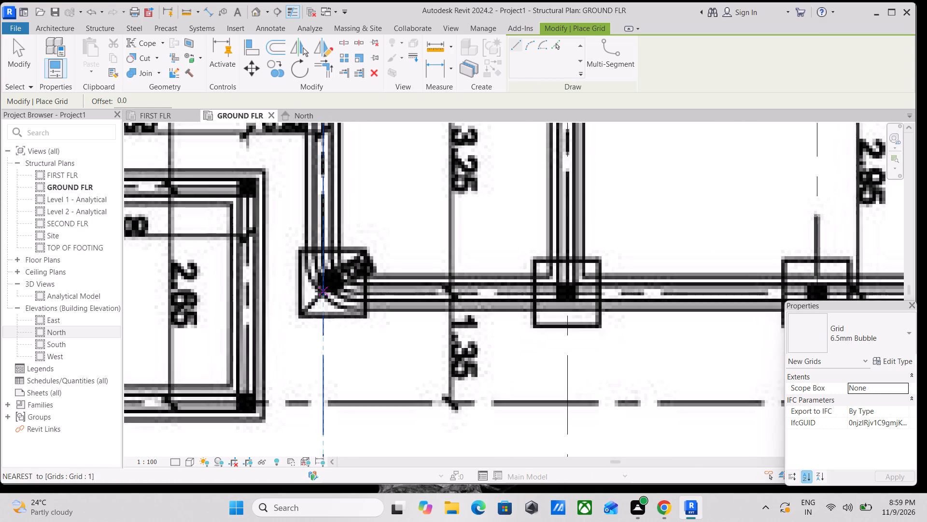
click(321, 291)
middle_drag(529, 288, 297, 269)
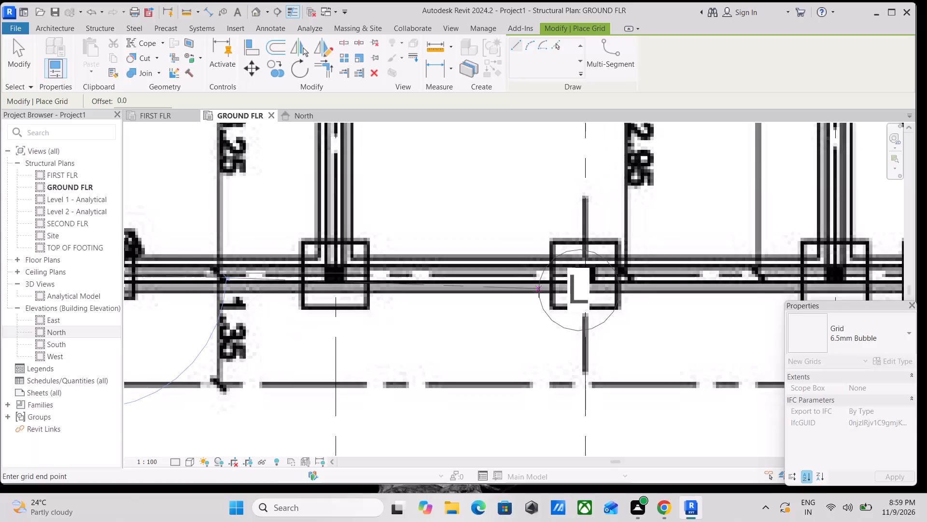
middle_drag(538, 291, 413, 277)
scroll(593, 266, down, 1)
middle_drag(593, 266, 346, 254)
scroll(629, 274, down, 1)
middle_drag(629, 274, 476, 275)
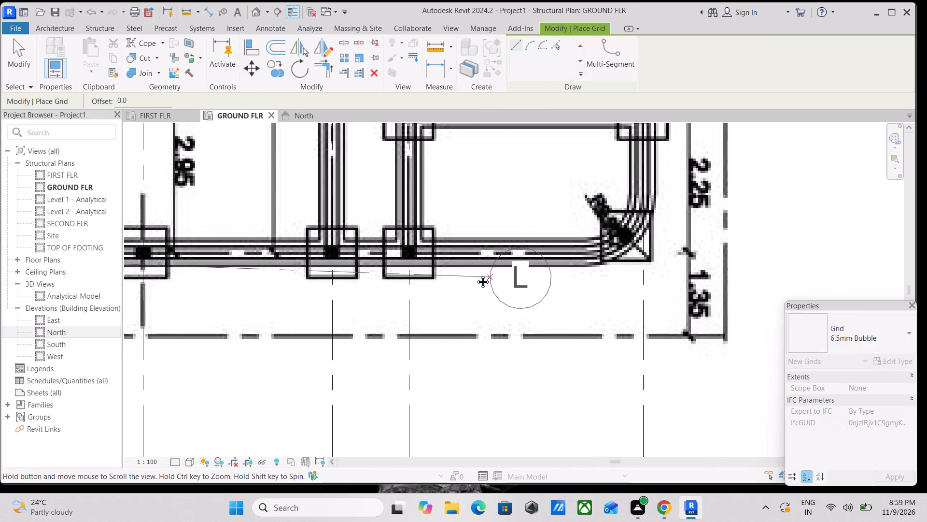
middle_drag(476, 275, 476, 275)
scroll(751, 266, down, 4)
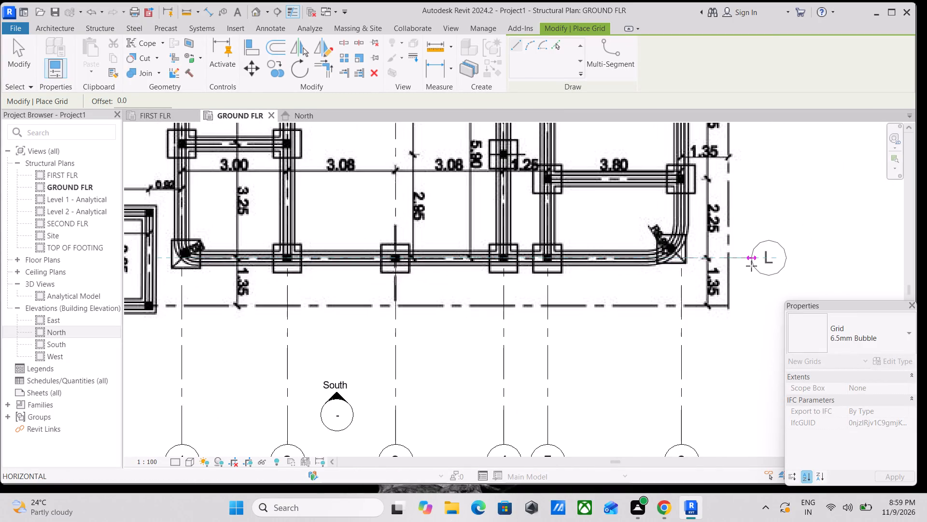
middle_drag(752, 265, 687, 279)
scroll(725, 270, down, 5)
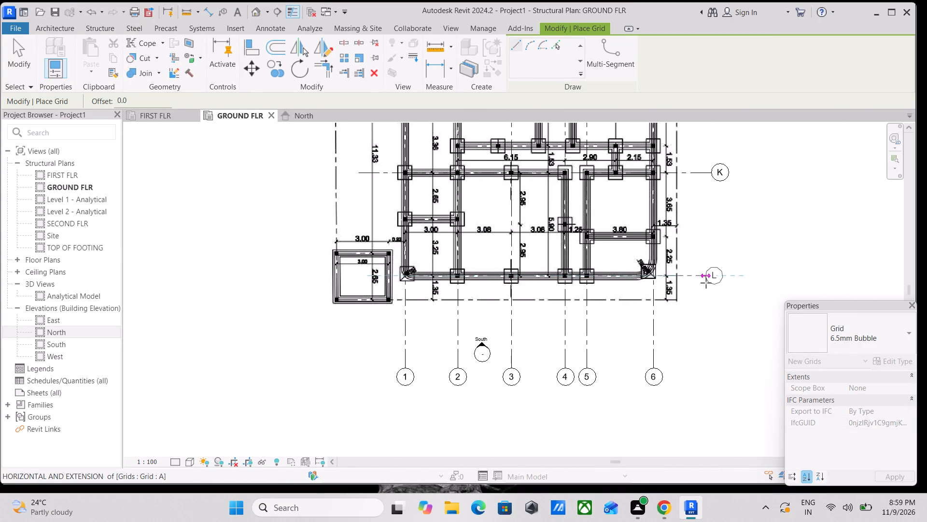
click(709, 282)
Draw a horizontal grid along the 3.80 beam between grids 5 and 6, starting at grid 5 and ending level with the lettered bubbles.
scroll(580, 271, up, 3)
middle_drag(500, 240, 501, 288)
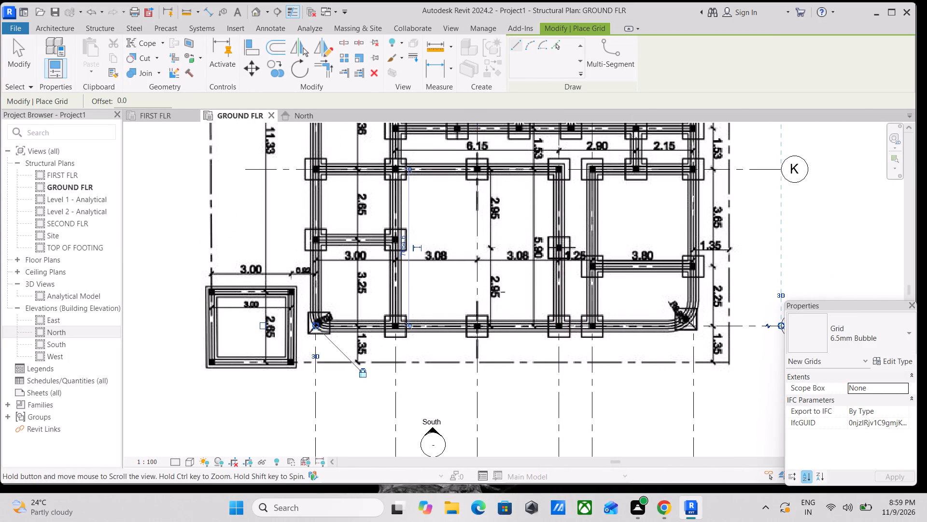
scroll(416, 291, up, 4)
middle_drag(634, 252, 489, 260)
scroll(596, 250, up, 3)
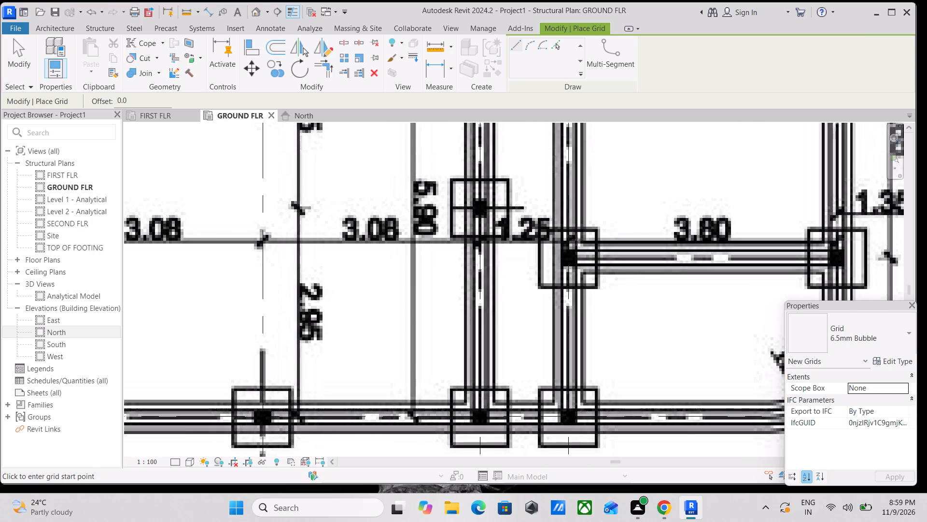
scroll(564, 233, up, 3)
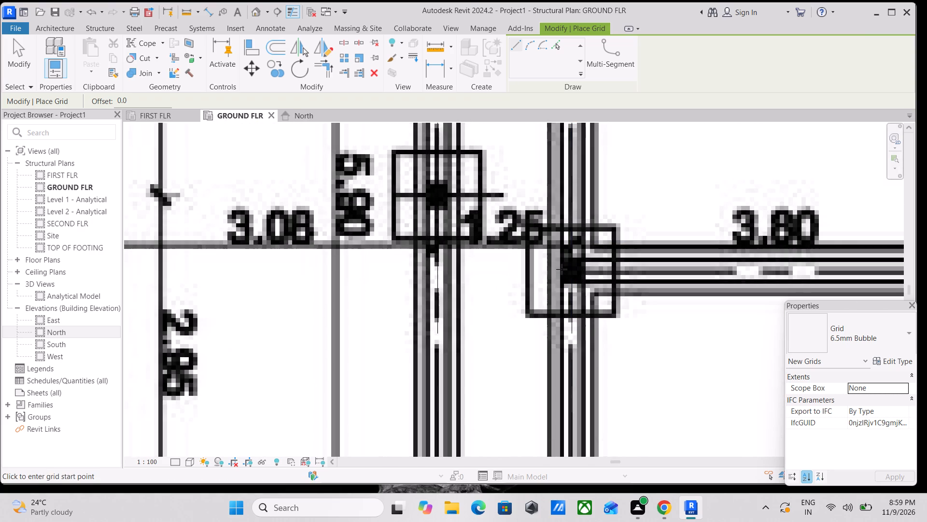
click(558, 270)
scroll(651, 267, down, 1)
middle_drag(651, 266, 458, 260)
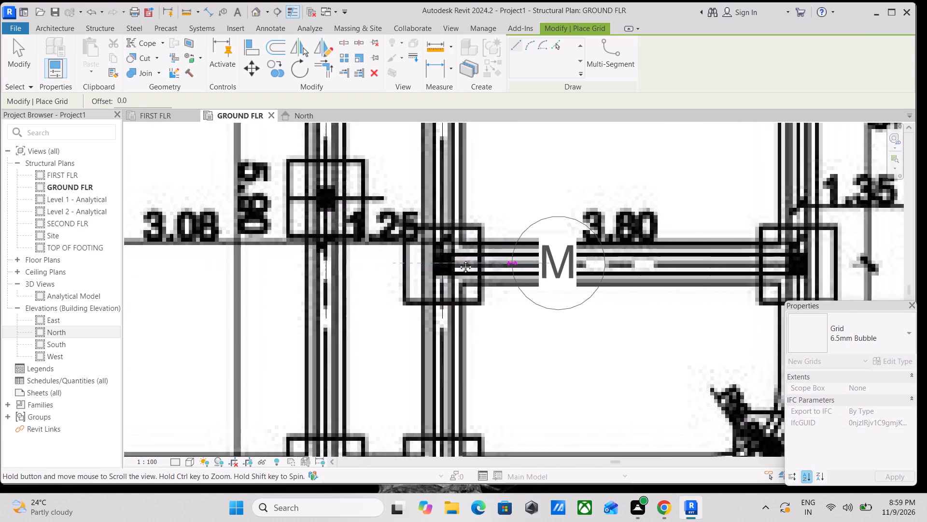
middle_drag(458, 260, 455, 260)
scroll(667, 262, down, 2)
middle_drag(666, 262, 383, 265)
scroll(523, 265, down, 4)
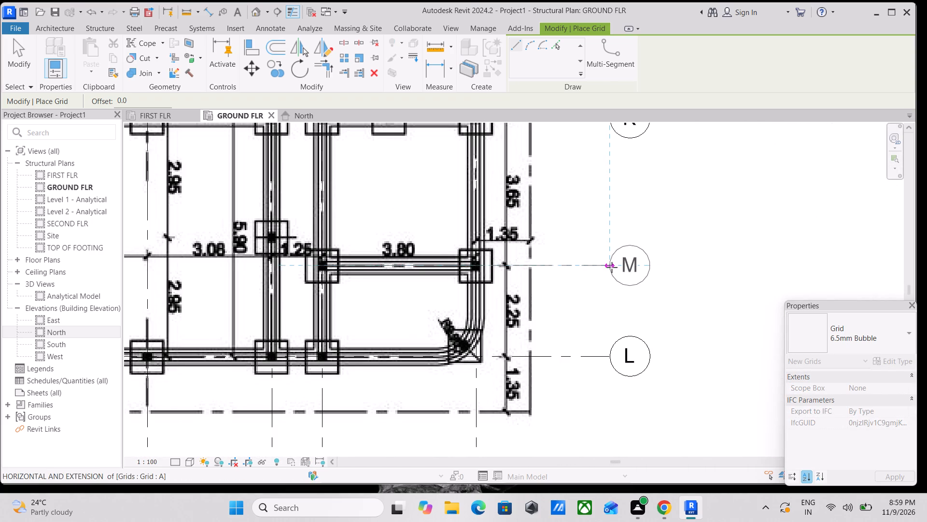
click(611, 267)
scroll(611, 267, down, 4)
key(Escape)
middle_drag(601, 236, 608, 344)
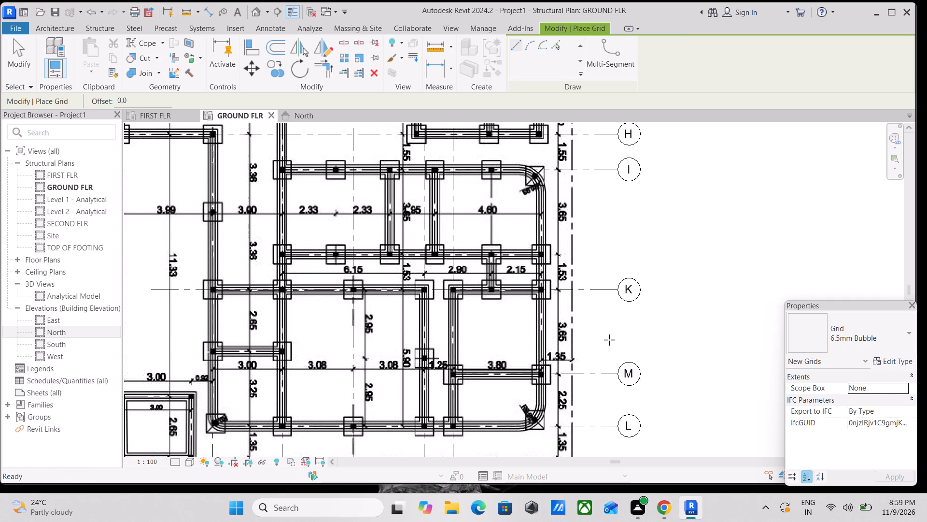
key(Escape)
scroll(643, 351, down, 2)
middle_drag(643, 351, 632, 394)
scroll(615, 320, down, 2)
middle_drag(614, 319, 639, 375)
key(Escape)
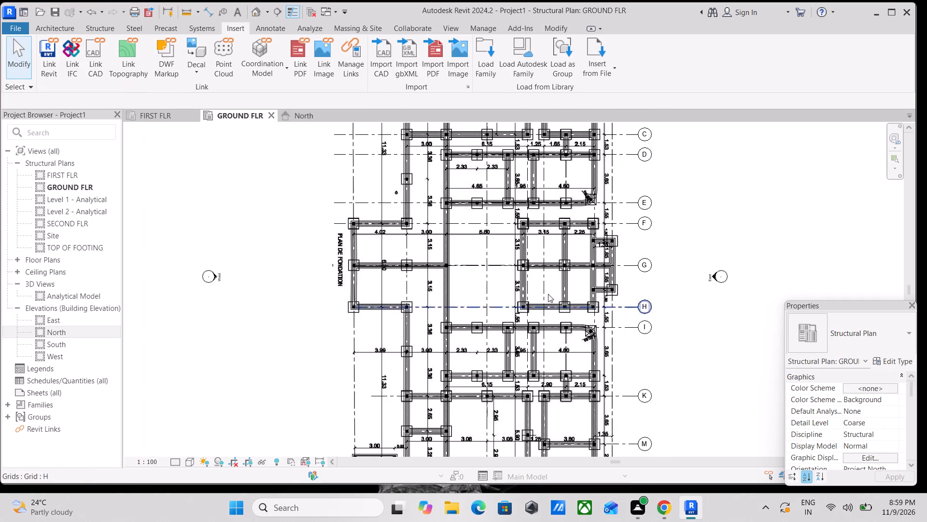
Look over the lettered grids against the footing rows across the plan for rows still lacking a grid.
middle_drag(525, 278, 576, 340)
middle_drag(603, 270, 608, 329)
scroll(608, 329, down, 1)
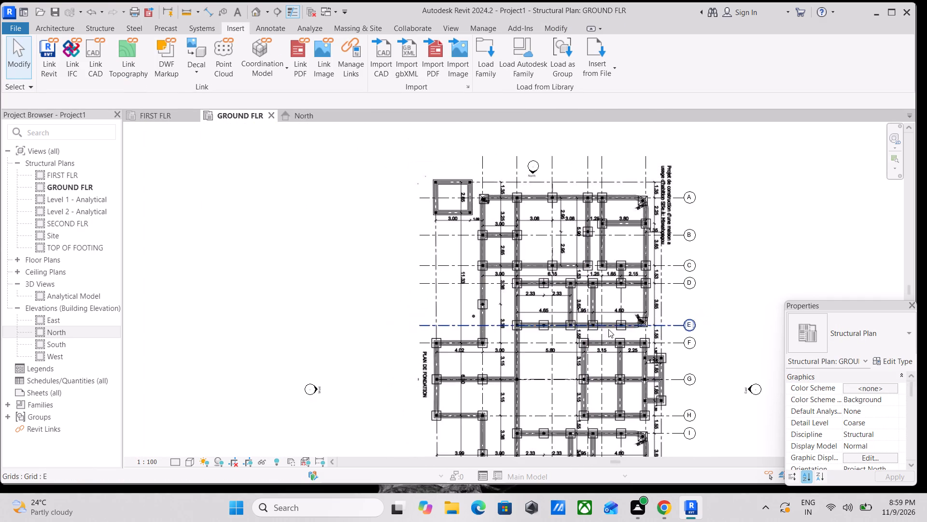
scroll(608, 329, down, 1)
middle_drag(608, 328, 622, 161)
scroll(572, 361, up, 3)
middle_drag(572, 357, 581, 286)
scroll(572, 357, down, 1)
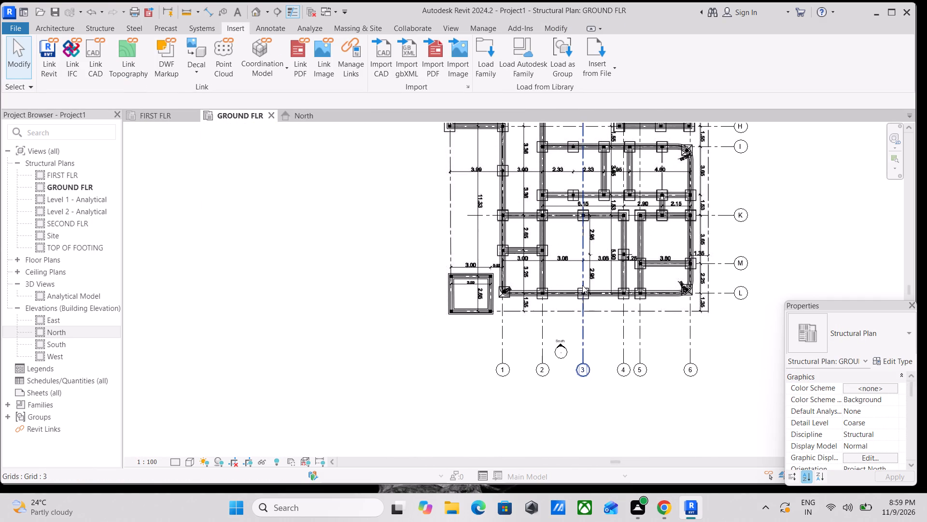
scroll(633, 316, up, 3)
middle_drag(647, 298, 639, 356)
middle_drag(673, 330, 560, 344)
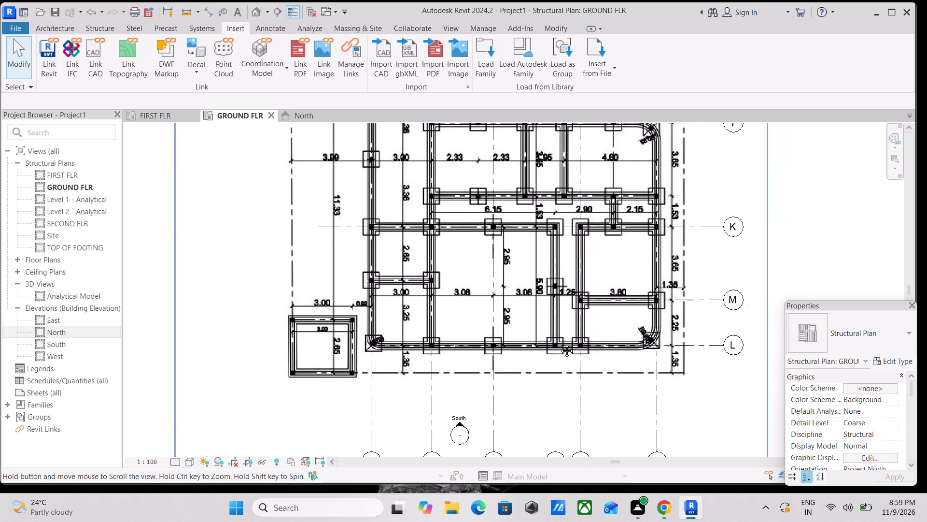
middle_drag(560, 344, 348, 326)
scroll(374, 294, down, 2)
middle_drag(374, 293, 435, 357)
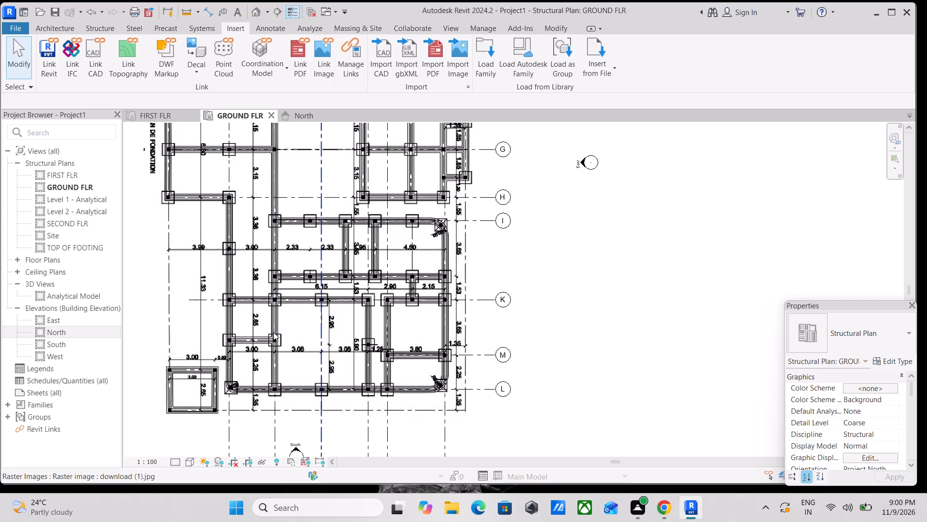
Draw a horizontal grid along the footing row between grids I and K, from grid 2 east to the line of the lettered bubbles.
middle_drag(475, 330, 597, 348)
scroll(497, 313, up, 3)
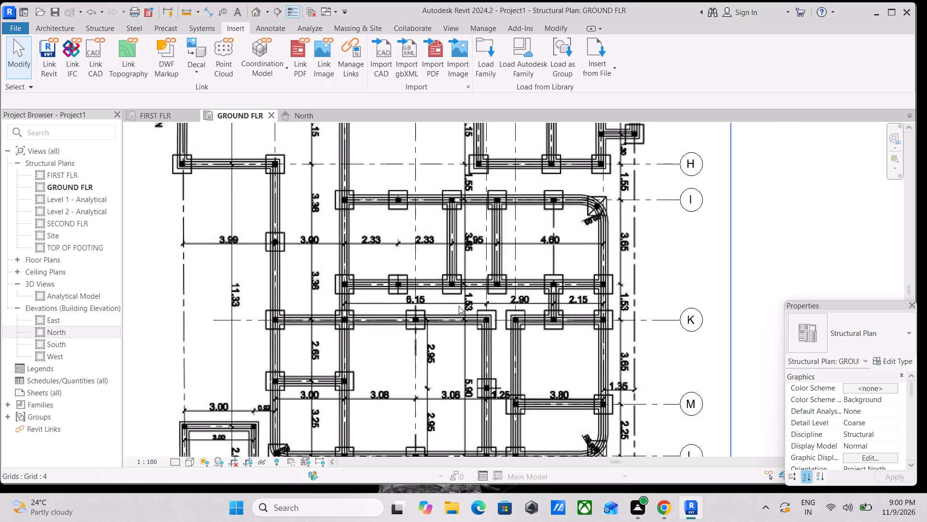
scroll(403, 253, up, 3)
scroll(342, 304, up, 3)
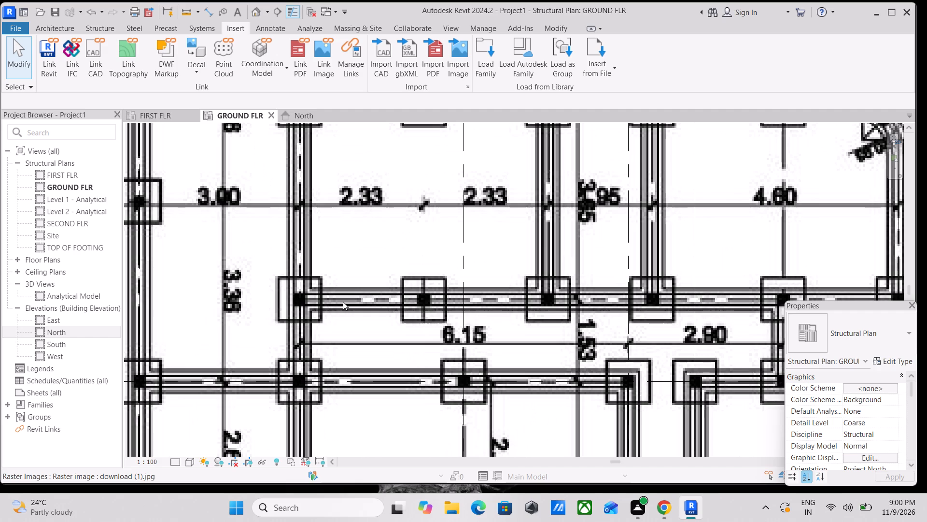
text(GR)
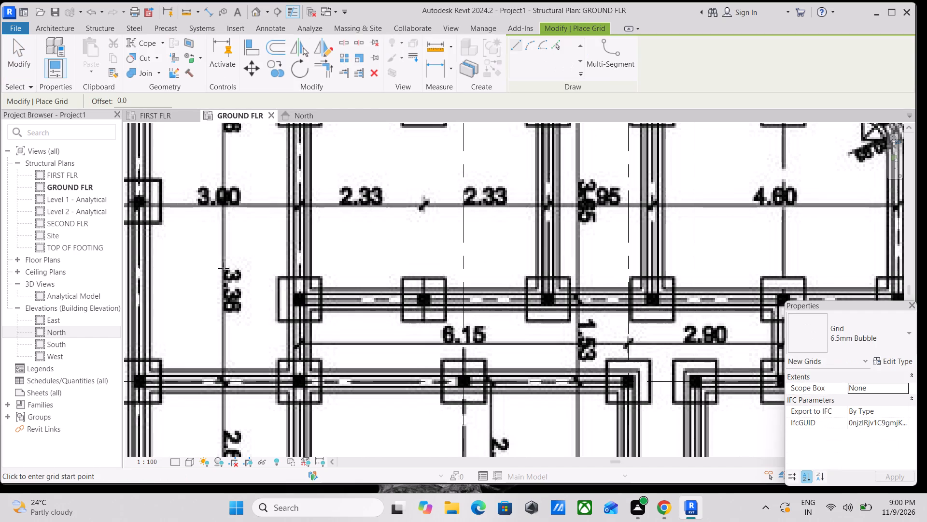
scroll(242, 254, up, 3)
scroll(274, 301, up, 4)
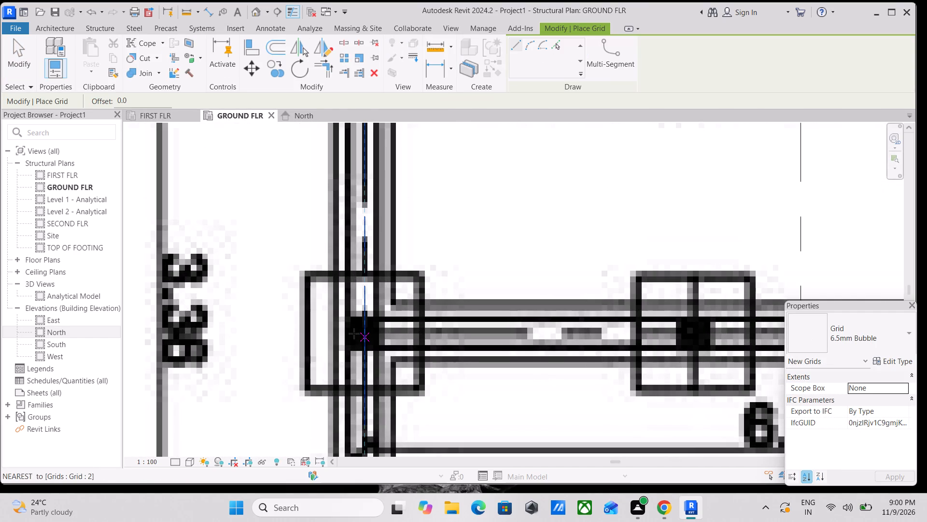
click(366, 333)
scroll(366, 332, down, 2)
middle_drag(366, 331, 157, 285)
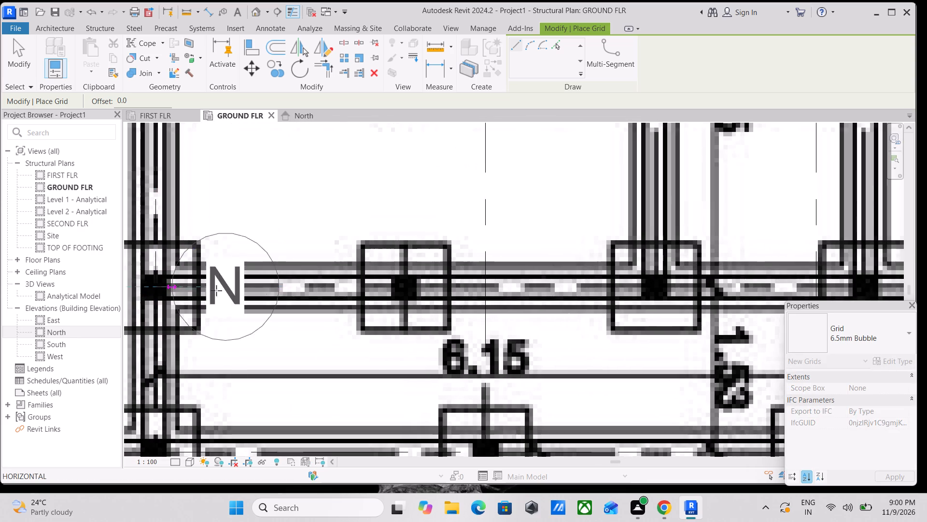
scroll(442, 278, down, 2)
middle_drag(442, 277, 228, 251)
scroll(470, 269, down, 1)
middle_drag(469, 269, 345, 271)
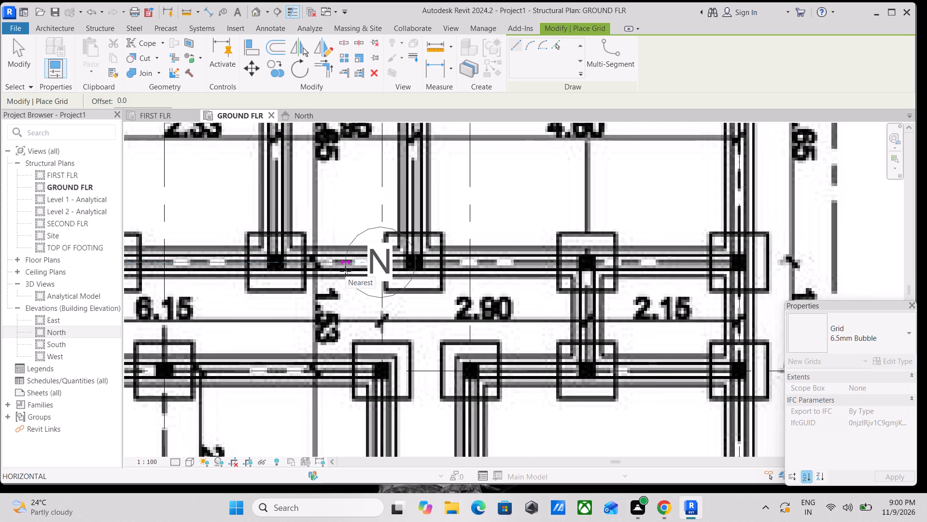
scroll(349, 271, down, 1)
middle_drag(349, 271, 330, 272)
middle_drag(496, 257, 420, 253)
scroll(452, 253, down, 1)
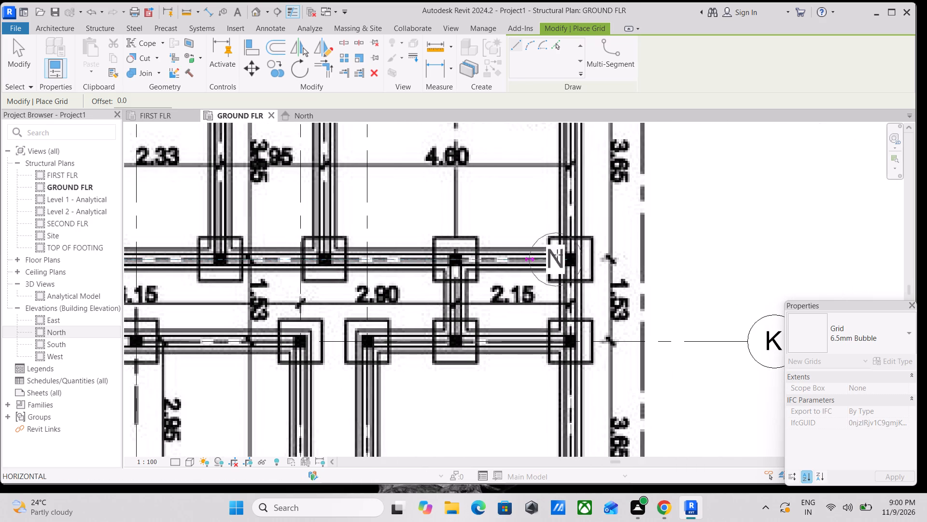
middle_drag(572, 254, 463, 253)
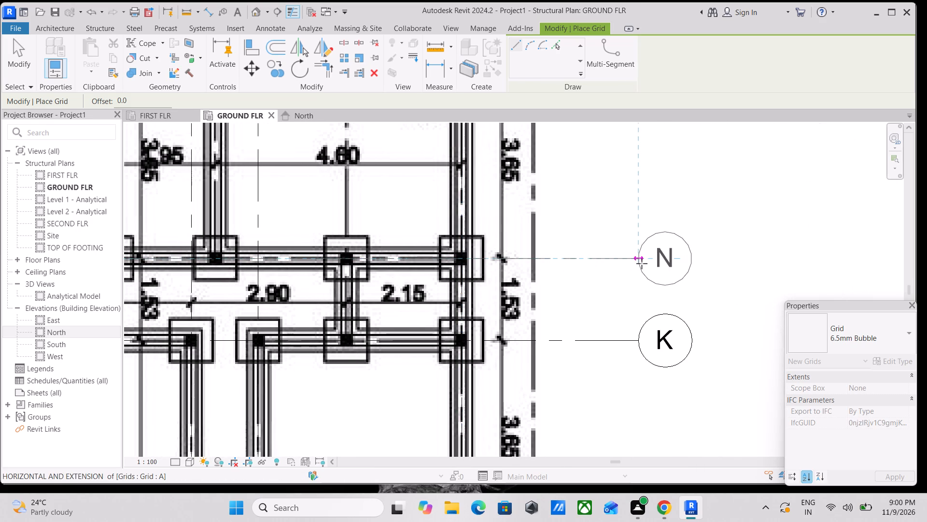
click(642, 263)
scroll(642, 263, down, 3)
key(Escape)
scroll(642, 263, down, 4)
key(Escape)
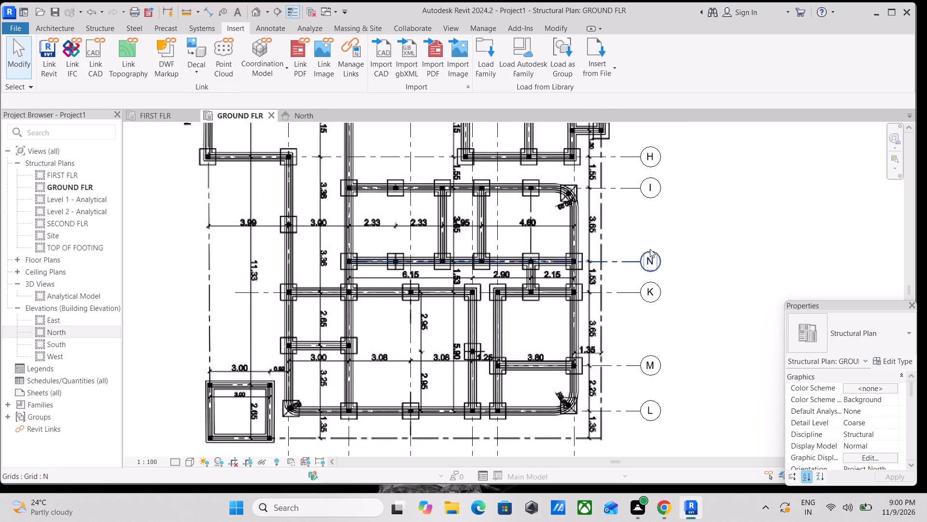
Rename the grid between I and K as J.
scroll(651, 245, down, 2)
middle_drag(651, 244, 620, 319)
key(Escape)
scroll(617, 312, up, 1)
scroll(608, 251, down, 1)
middle_drag(608, 251, 575, 348)
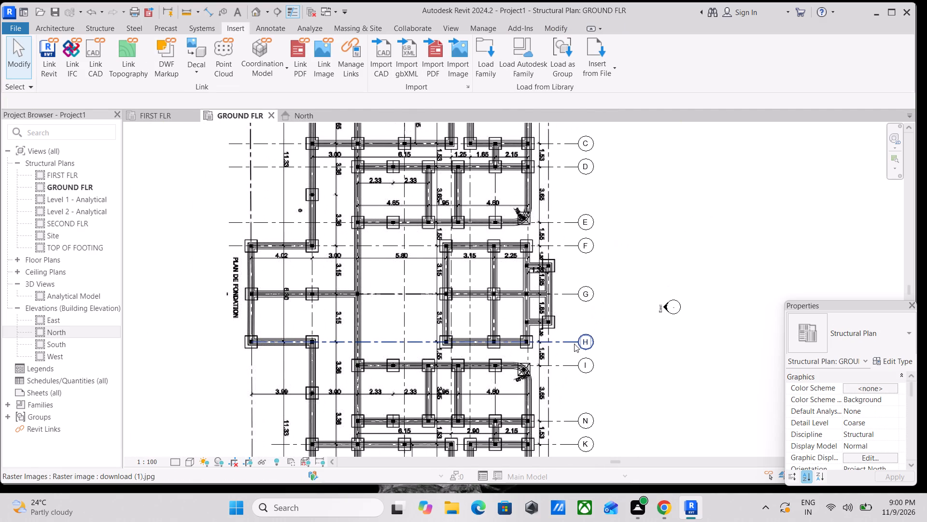
key(Escape)
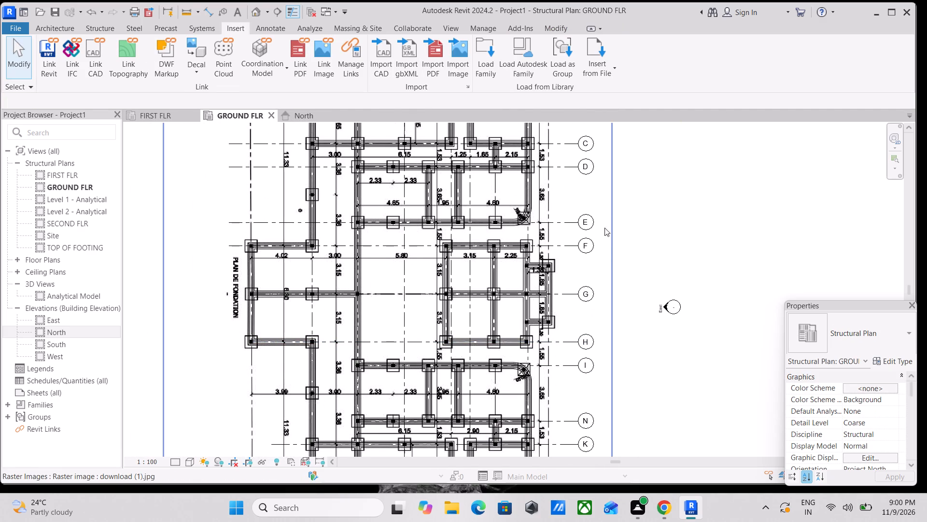
middle_drag(599, 260, 617, 227)
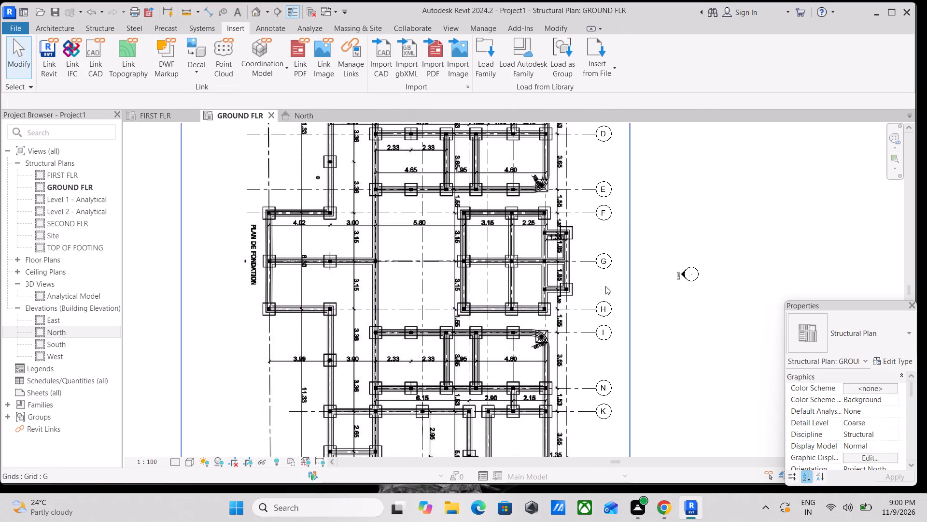
scroll(601, 317, up, 2)
middle_drag(604, 346, 607, 278)
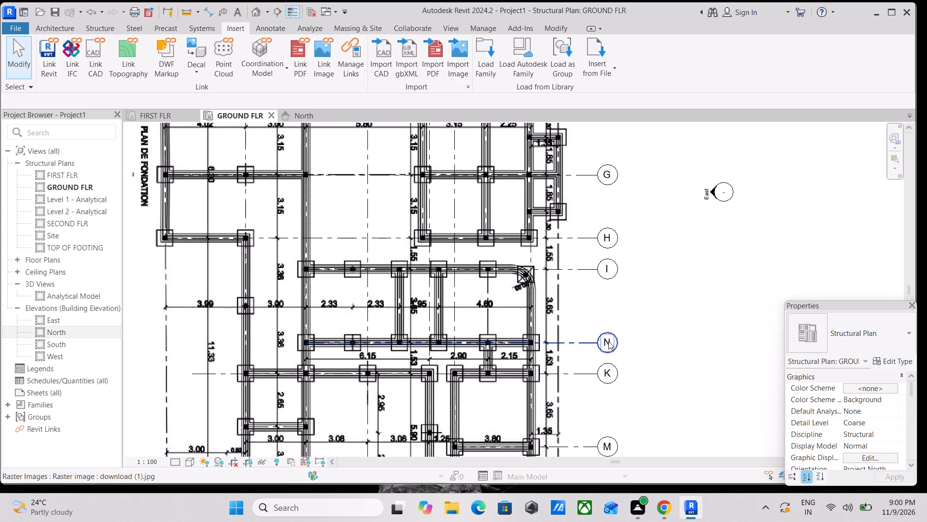
double_click(608, 341)
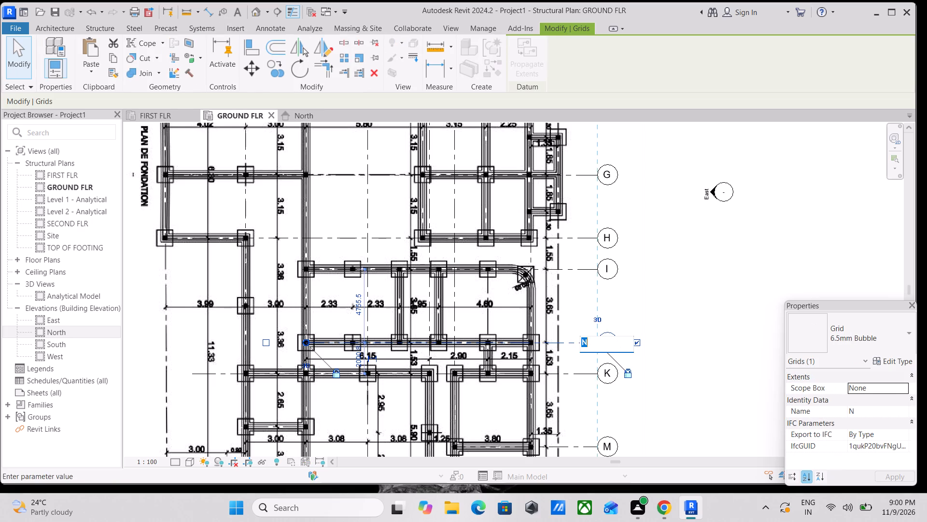
key(j)
key(Return)
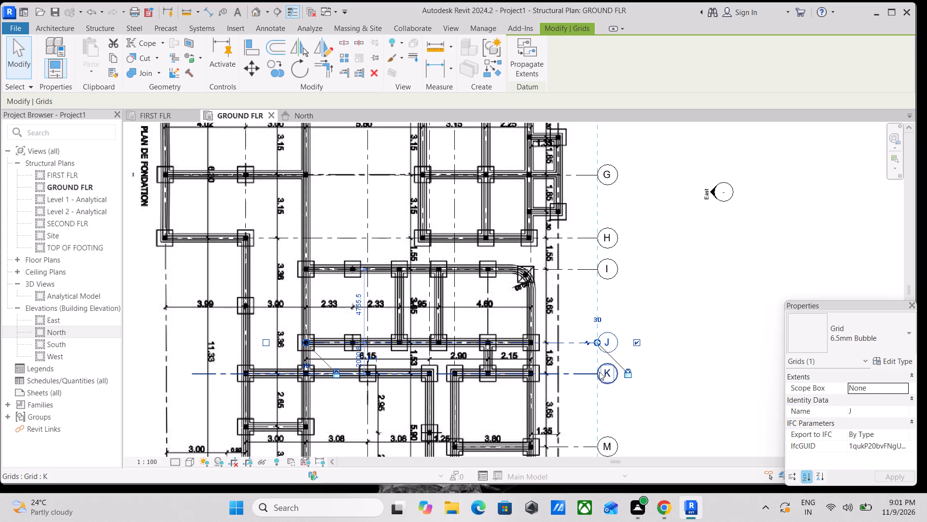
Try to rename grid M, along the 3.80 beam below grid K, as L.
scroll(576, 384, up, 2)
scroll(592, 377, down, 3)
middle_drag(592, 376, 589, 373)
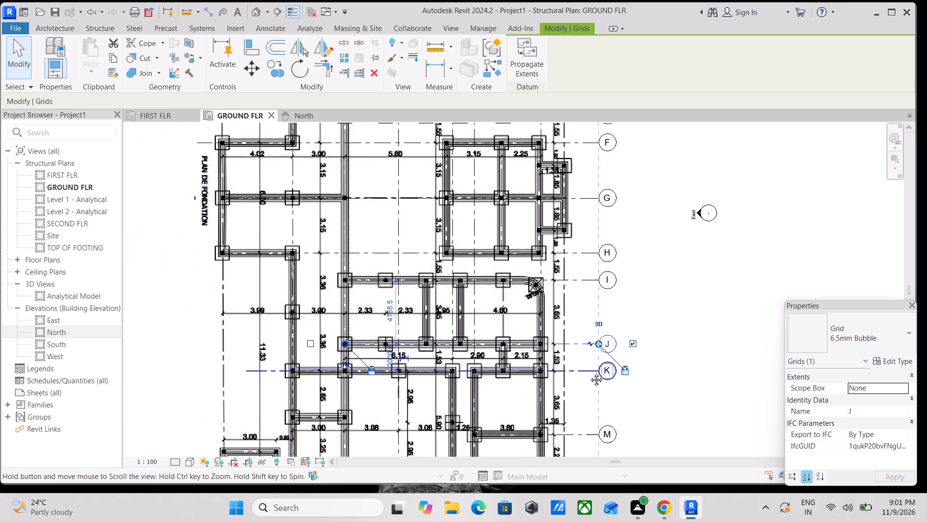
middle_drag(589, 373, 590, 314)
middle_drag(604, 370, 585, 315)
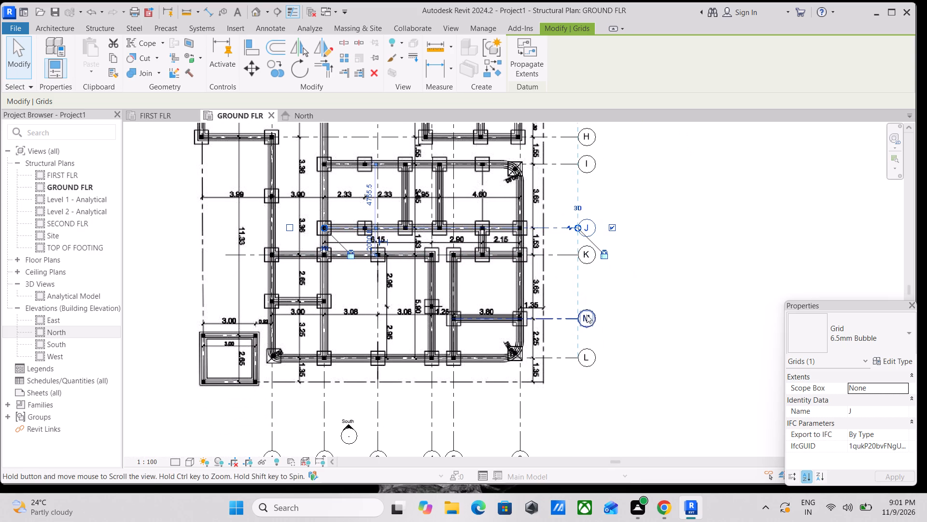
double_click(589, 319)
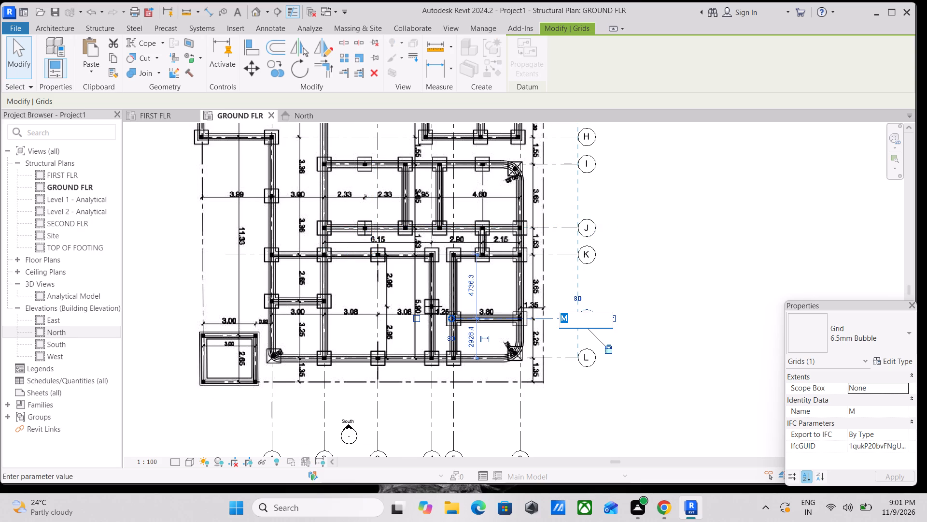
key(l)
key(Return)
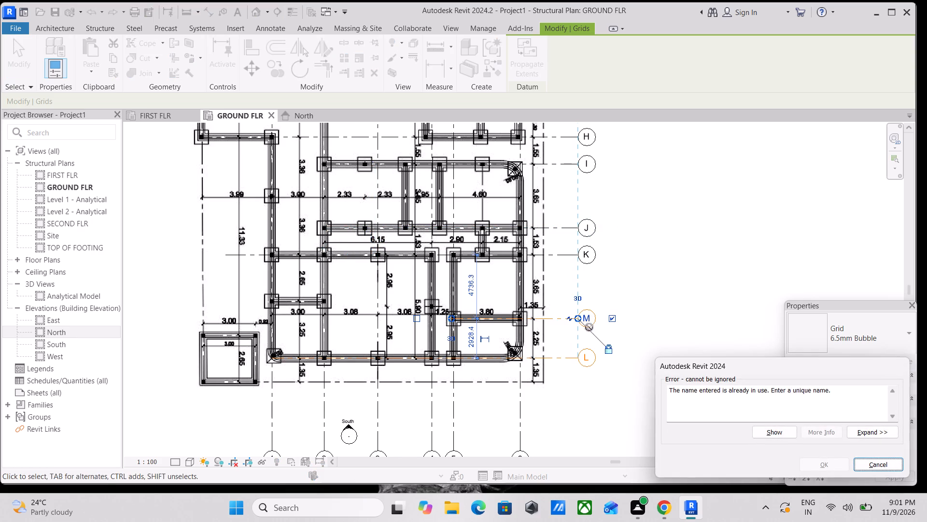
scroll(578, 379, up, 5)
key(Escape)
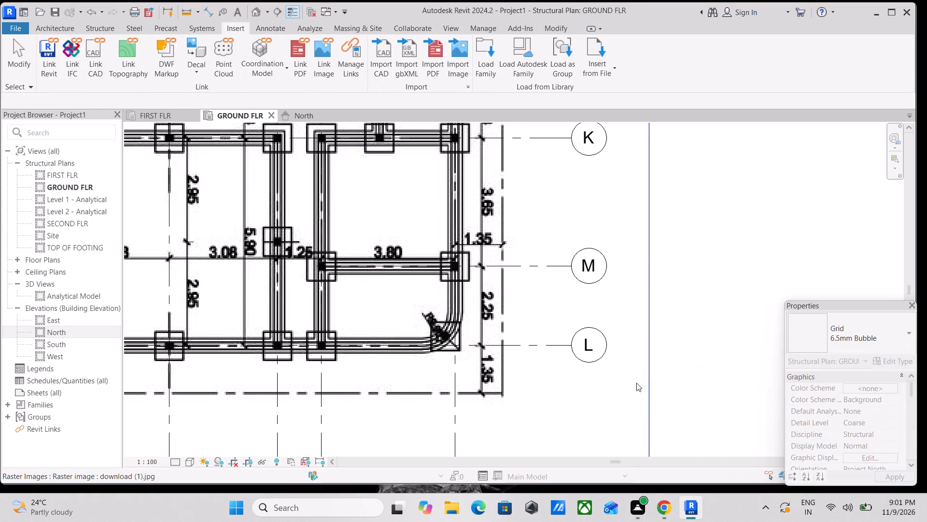
Rename grid M, along the 3.80 beam, with the temporary name LL.
scroll(626, 340, down, 2)
middle_drag(623, 339, 607, 366)
scroll(607, 366, up, 1)
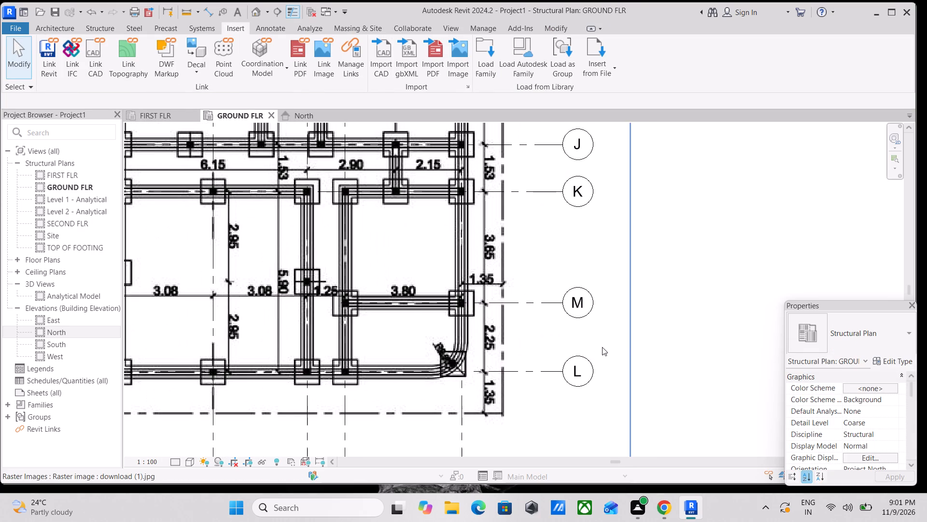
double_click(587, 300)
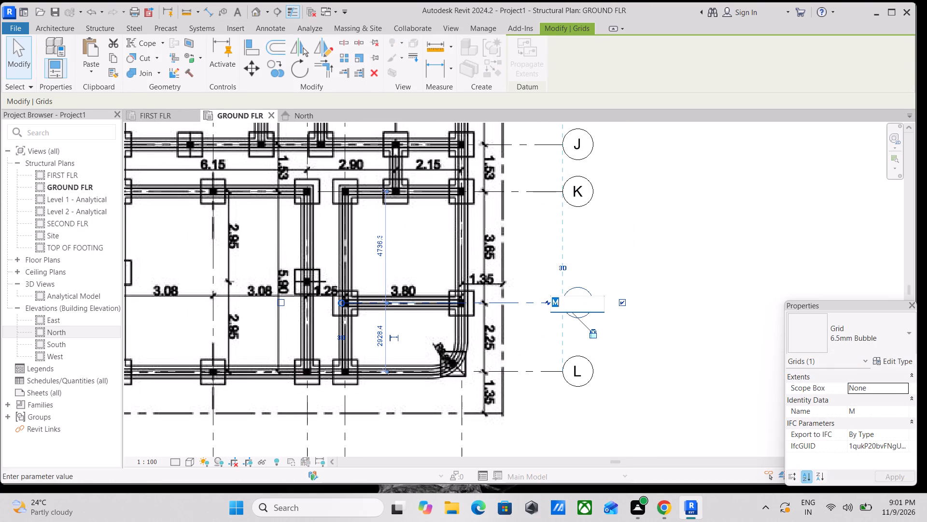
text(LL)
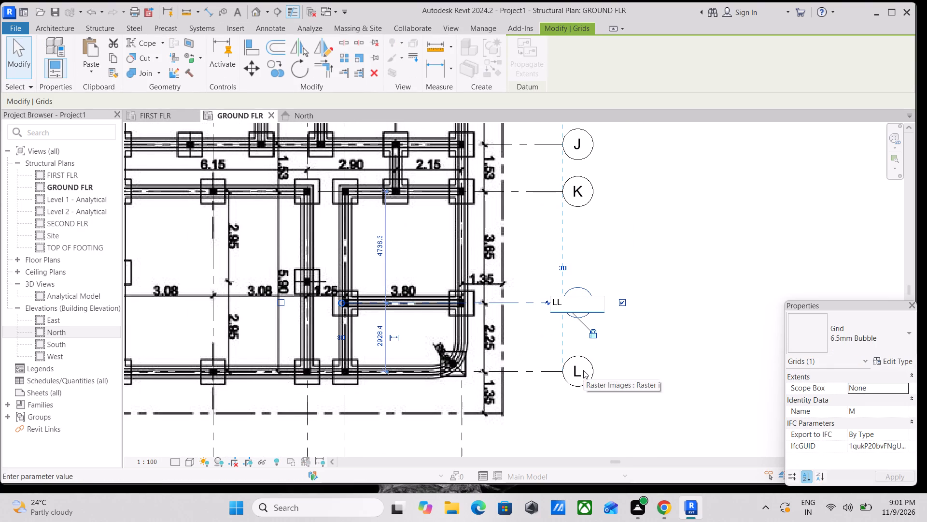
key(Return)
Rename grid L, along the plan's bottom footing row, with the temporary name MM.
double_click(576, 375)
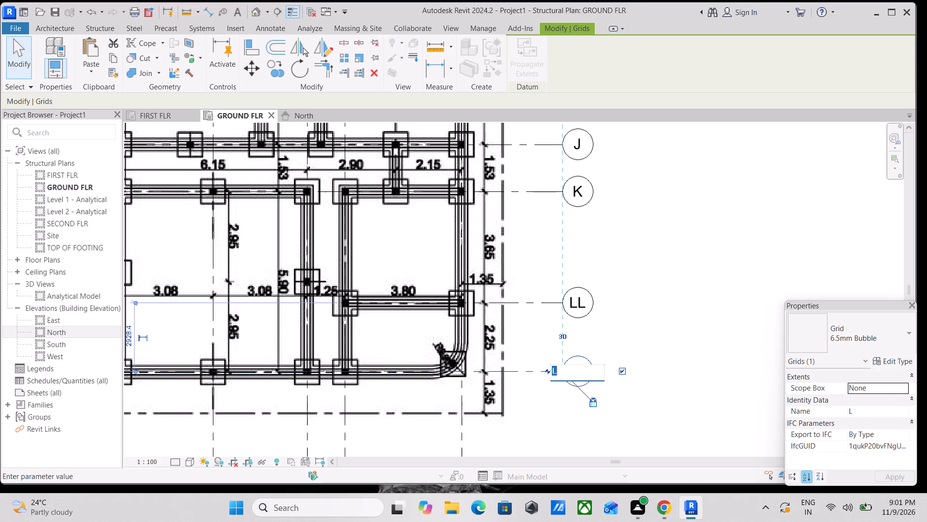
text(MM)
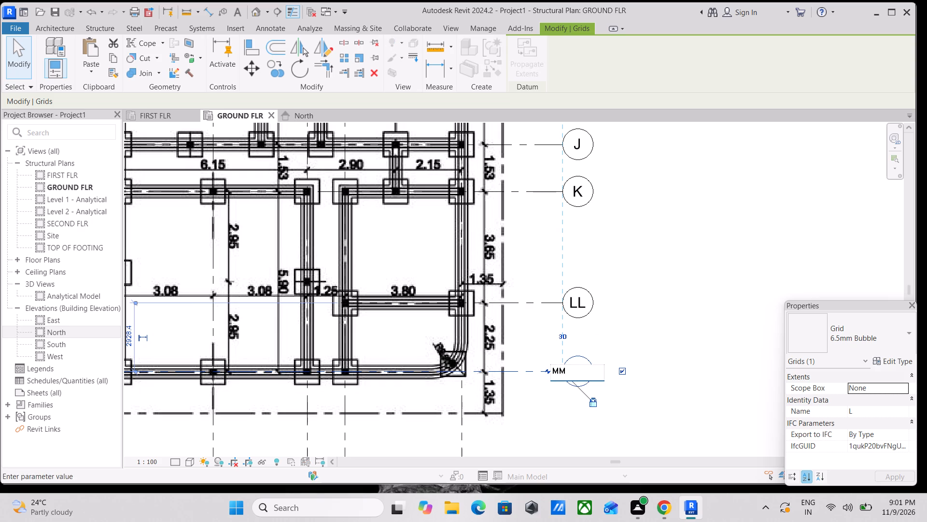
key(Escape)
double_click(574, 369)
drag(570, 372, 532, 377)
text(MM)
key(Return)
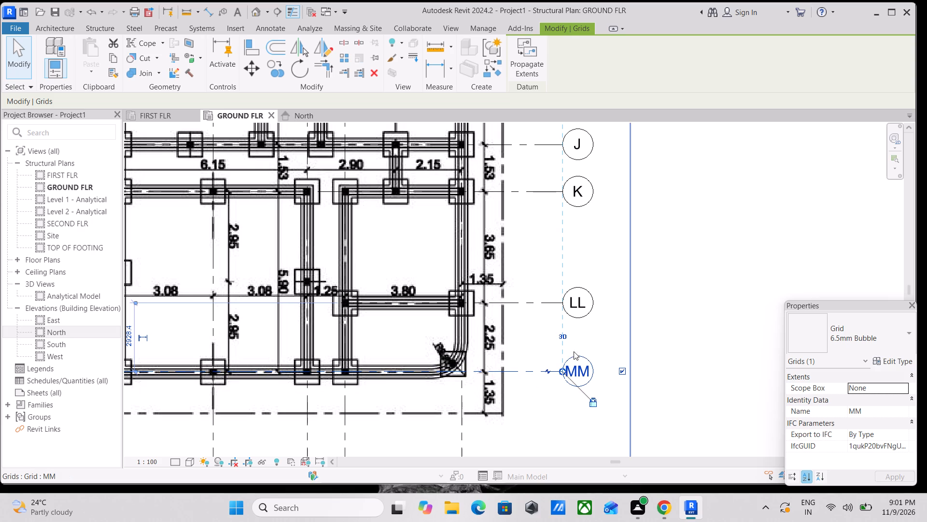
key(Escape)
Rename grid LL, along the 3.80 beam, as L.
double_click(575, 306)
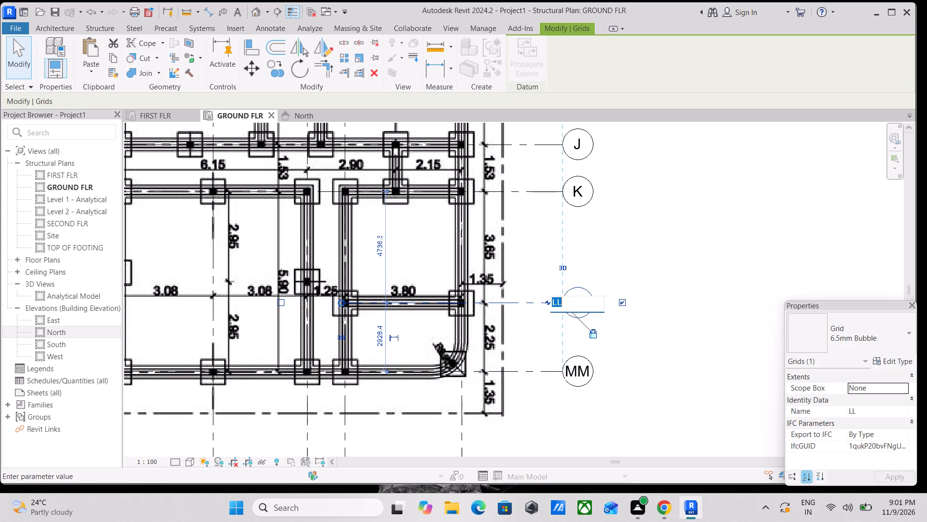
key(l)
key(Return)
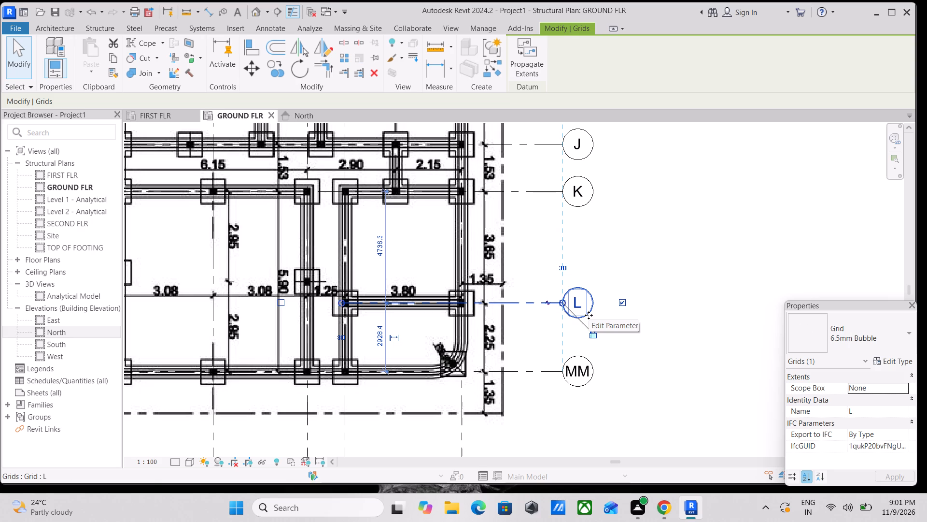
key(Escape)
Rename the bottom grid MM as M.
double_click(578, 373)
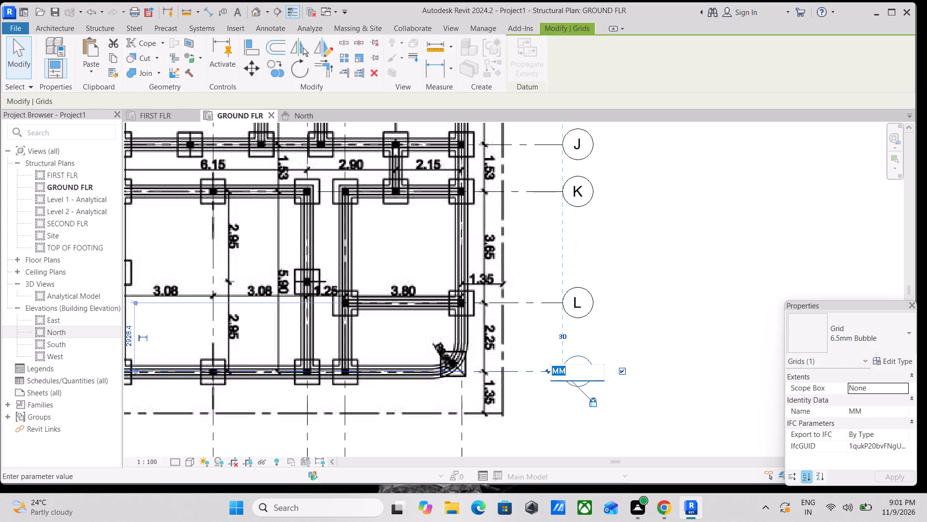
key(m)
key(Return)
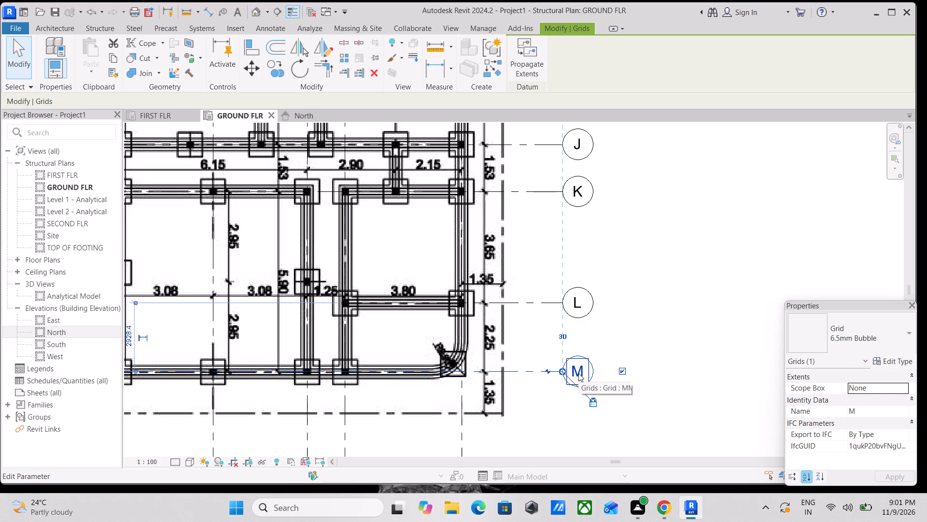
key(Escape)
Look over the footing rows from grid M up to grid E for rows still lacking a lettered grid.
scroll(603, 335, down, 3)
middle_drag(591, 306, 579, 396)
scroll(590, 371, down, 1)
middle_drag(489, 294, 512, 322)
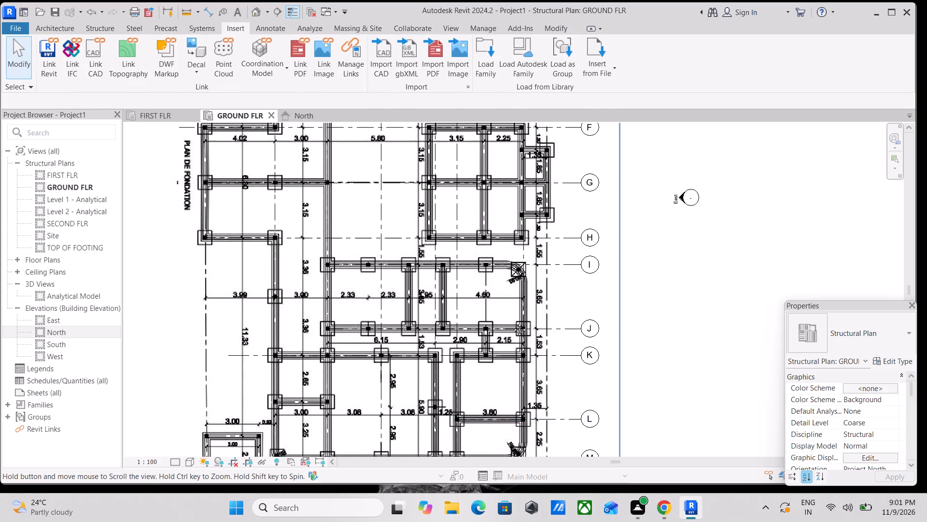
middle_drag(512, 322, 526, 348)
middle_drag(518, 325, 532, 225)
scroll(518, 314, down, 1)
scroll(566, 346, up, 4)
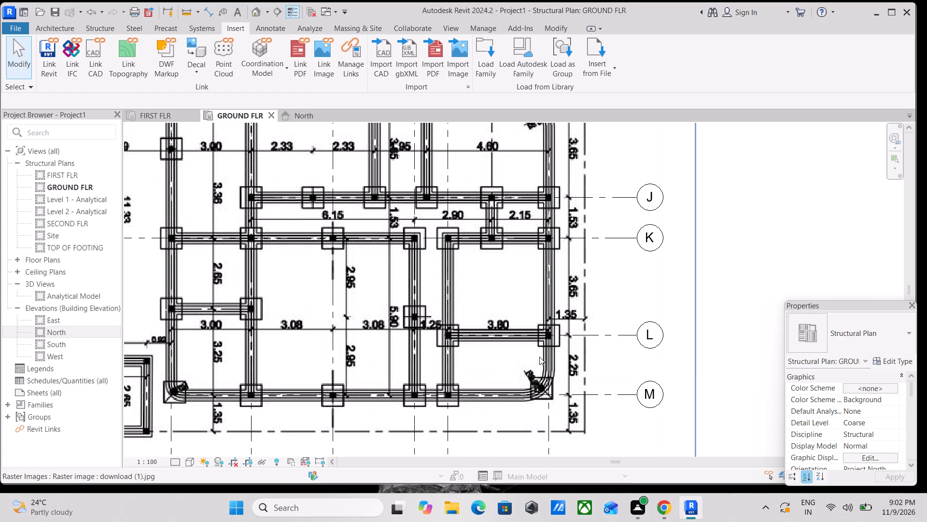
scroll(557, 120, up, 2)
scroll(507, 309, up, 2)
middle_drag(500, 286, 785, 404)
scroll(417, 222, down, 3)
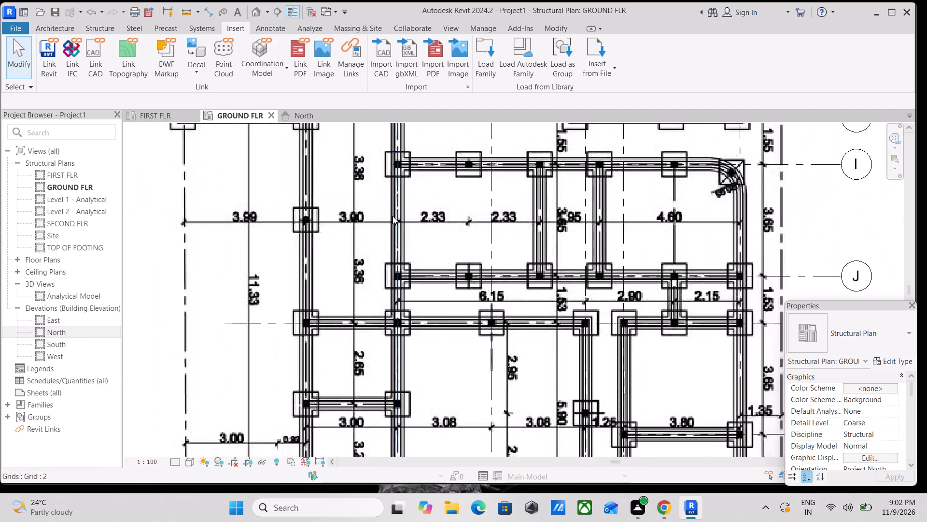
middle_drag(393, 217, 486, 356)
scroll(419, 208, down, 1)
middle_drag(420, 210, 483, 338)
scroll(470, 328, up, 3)
scroll(483, 299, down, 1)
middle_drag(483, 298, 304, 261)
scroll(464, 294, up, 1)
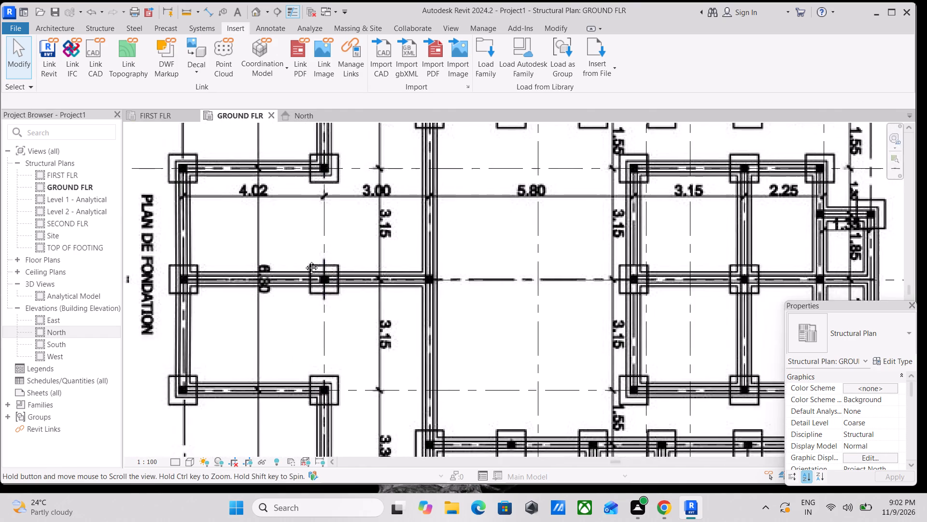
middle_drag(304, 261, 283, 254)
scroll(282, 254, down, 4)
middle_drag(506, 277, 478, 289)
scroll(478, 289, up, 1)
scroll(655, 237, up, 3)
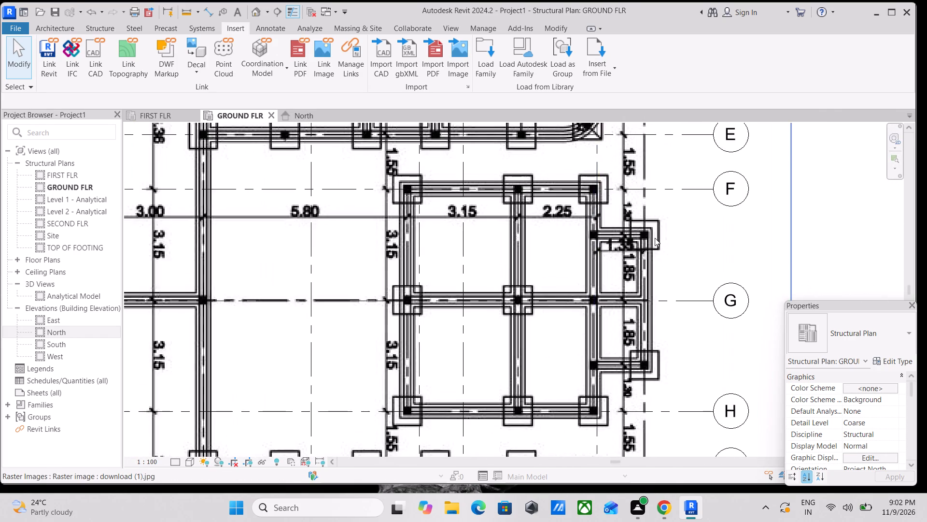
Draw a horizontal grid along the projecting east bay's upper beam, about 1650 mm below grid F, starting at the bay's inner column and ending level with the lettered bubbles.
scroll(649, 234, up, 4)
scroll(649, 233, down, 4)
middle_drag(654, 236, 625, 243)
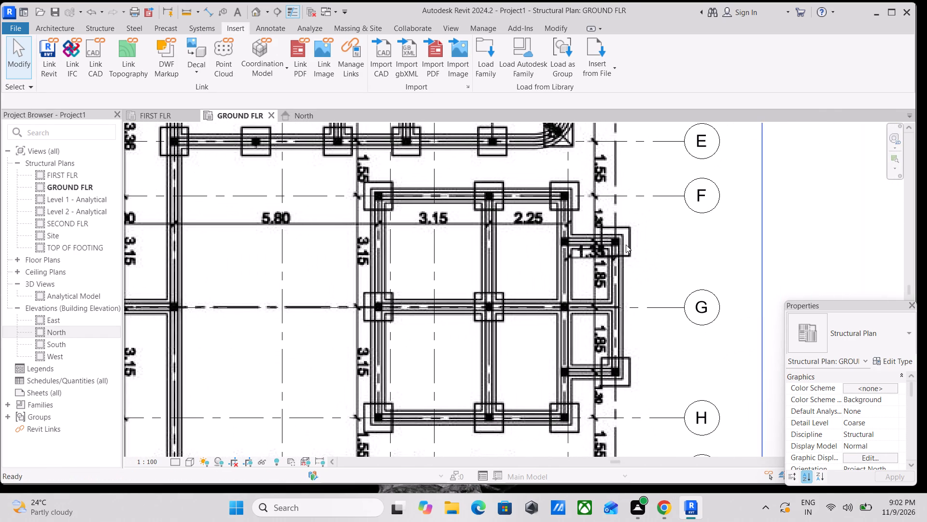
text(GR)
scroll(621, 253, up, 3)
scroll(527, 220, up, 3)
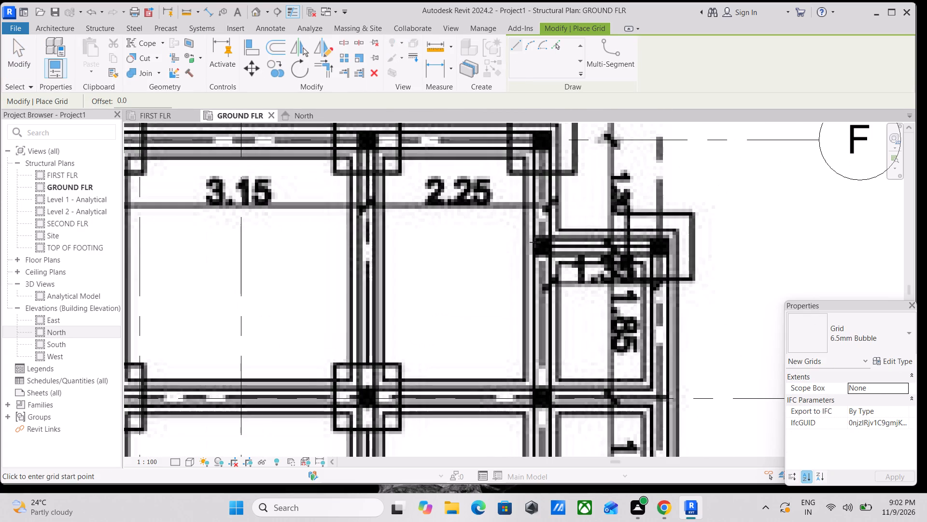
click(534, 243)
scroll(809, 238, down, 1)
middle_drag(809, 237, 695, 219)
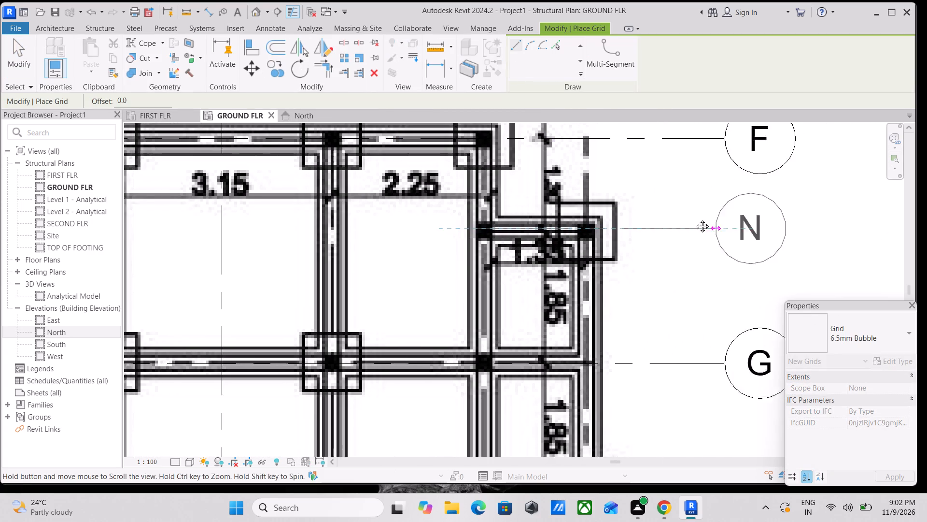
middle_drag(695, 219, 687, 217)
click(695, 219)
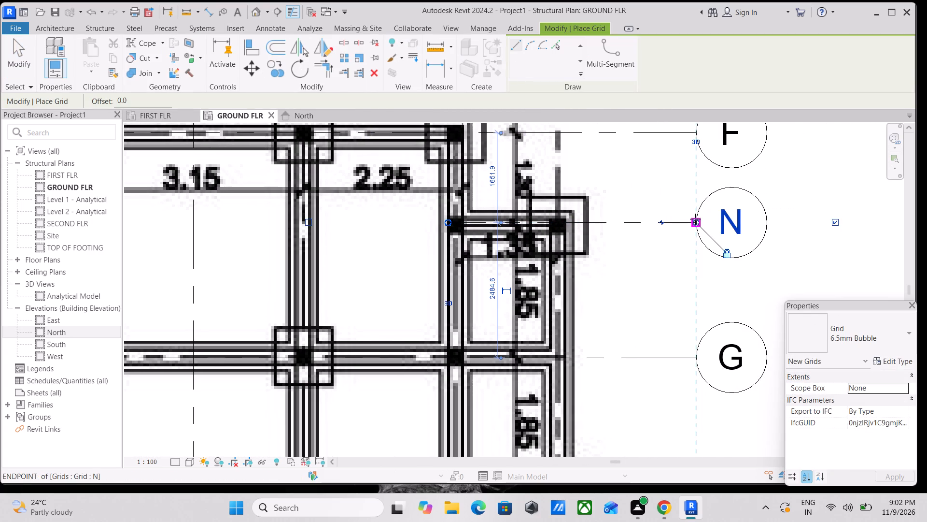
key(Escape)
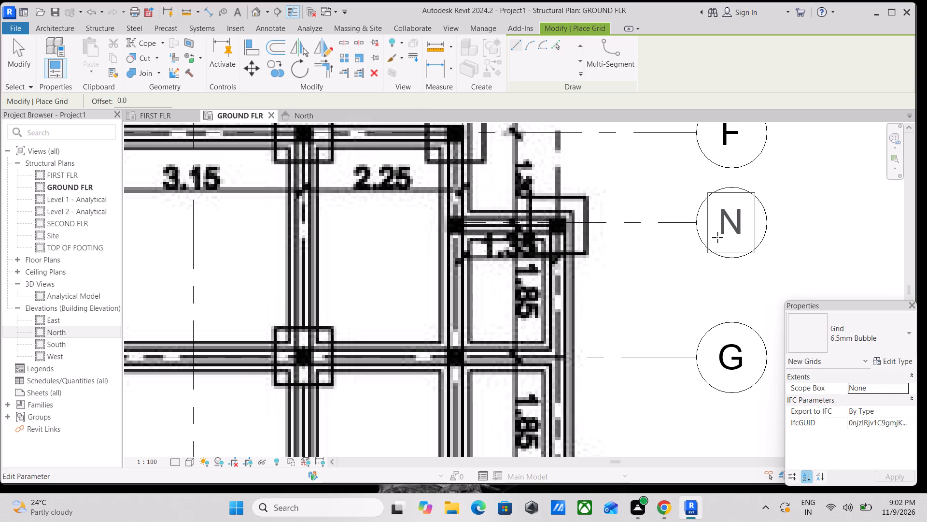
Examine the footing rows across the plan, from the projecting east bay down to grid M and back up to grid A, against the lettered grids.
scroll(717, 227, down, 2)
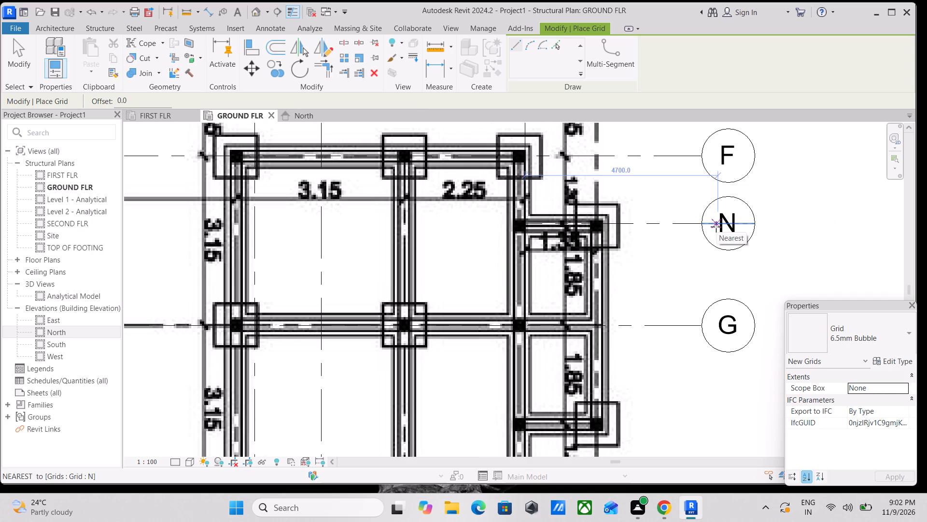
scroll(604, 282, down, 2)
middle_drag(617, 248, 652, 127)
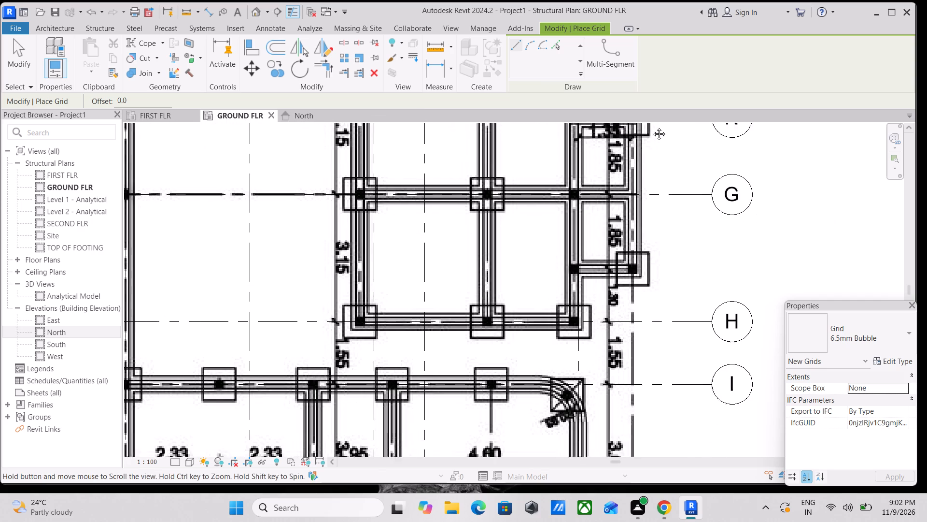
middle_drag(652, 127, 656, 121)
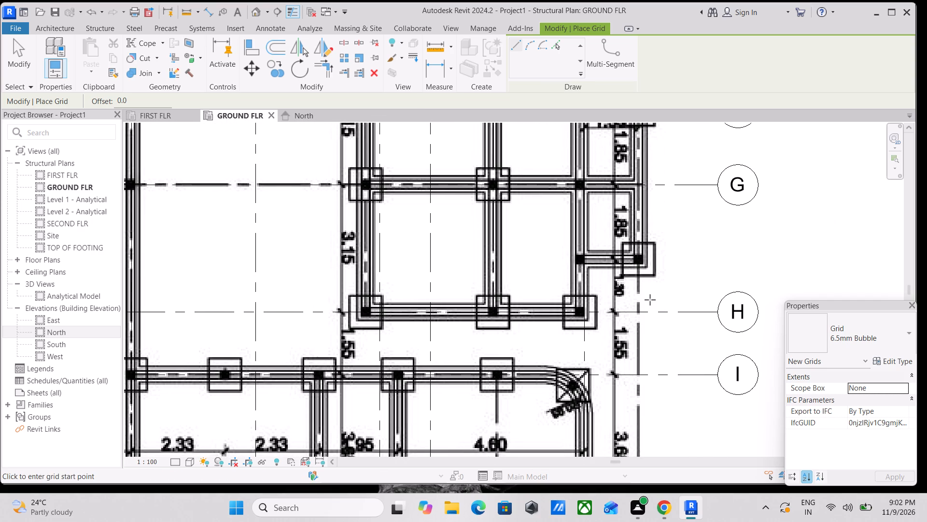
scroll(649, 297, down, 2)
middle_drag(648, 276, 630, 186)
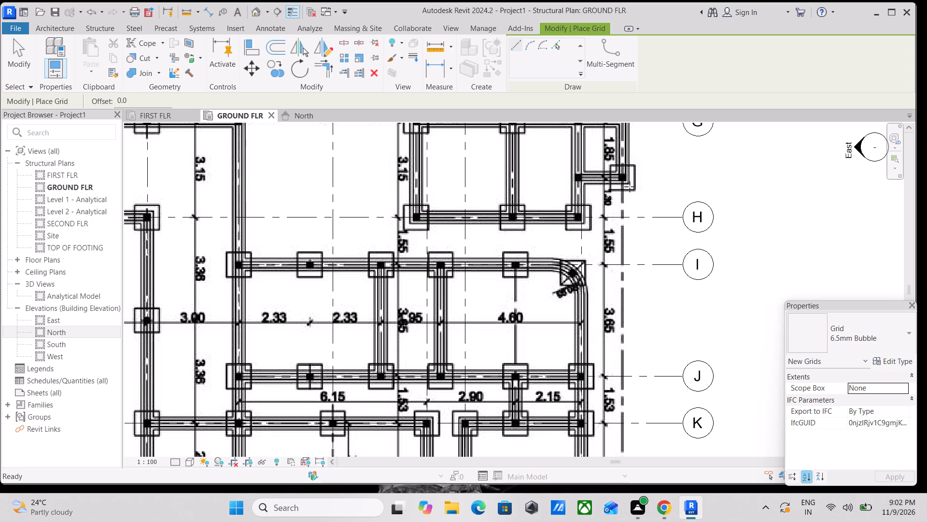
scroll(621, 184, down, 3)
middle_drag(611, 158, 627, 90)
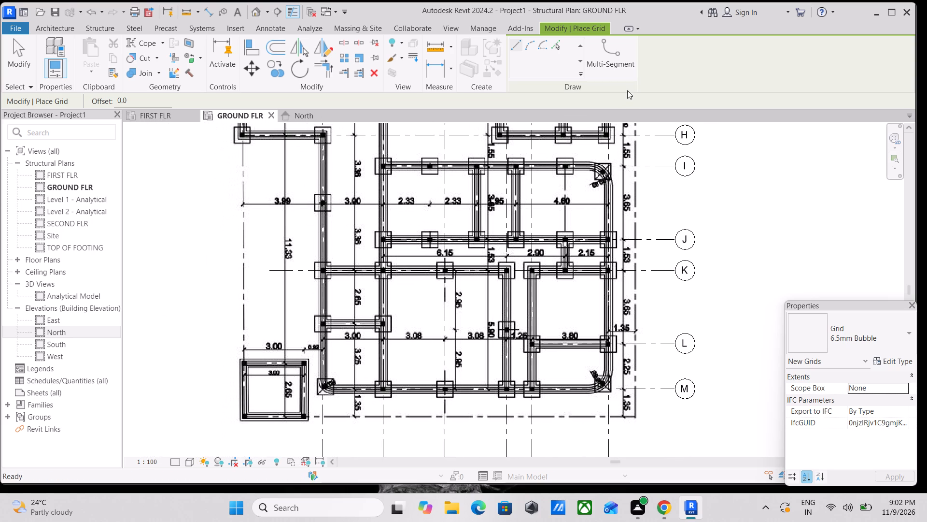
middle_drag(625, 175, 665, 75)
scroll(706, 138, up, 3)
scroll(664, 166, down, 1)
middle_drag(664, 166, 658, 224)
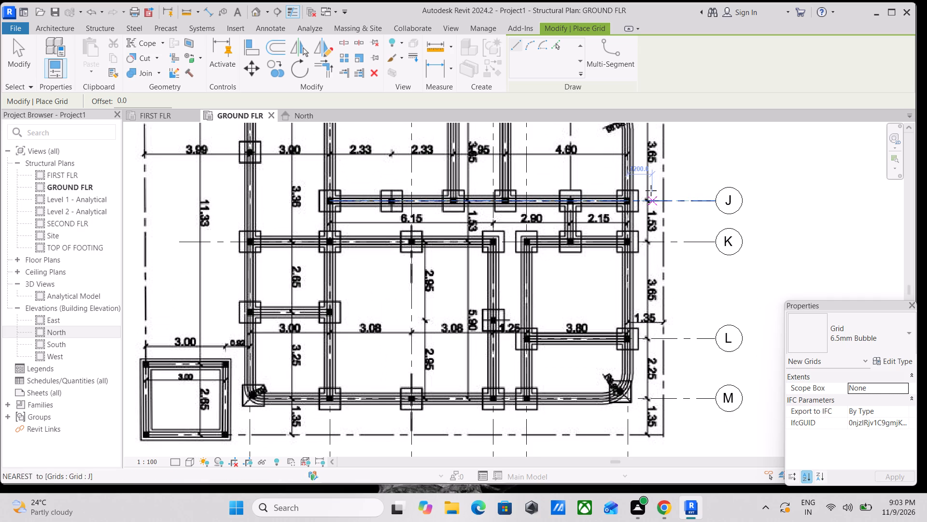
scroll(674, 160, down, 3)
middle_drag(674, 161, 708, 312)
scroll(698, 246, up, 2)
scroll(625, 146, down, 4)
middle_drag(619, 139, 631, 163)
scroll(631, 163, up, 1)
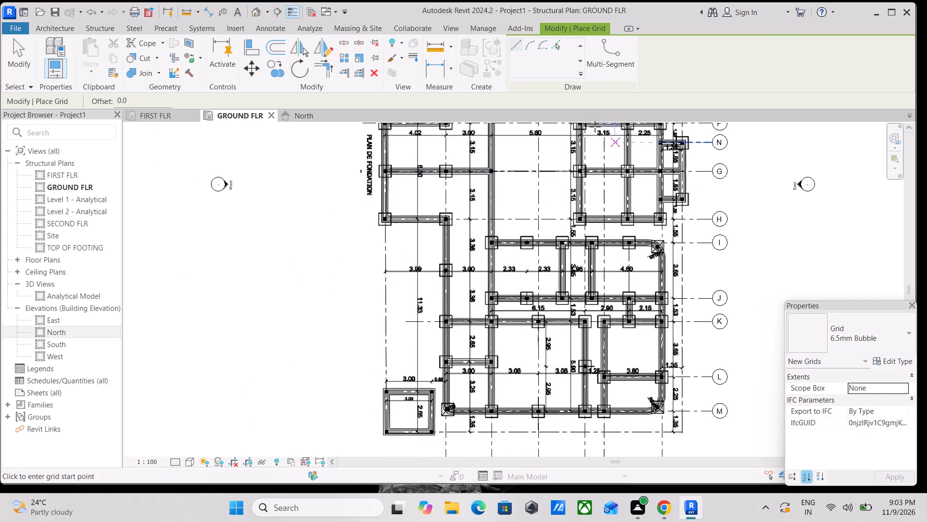
middle_drag(591, 125, 617, 320)
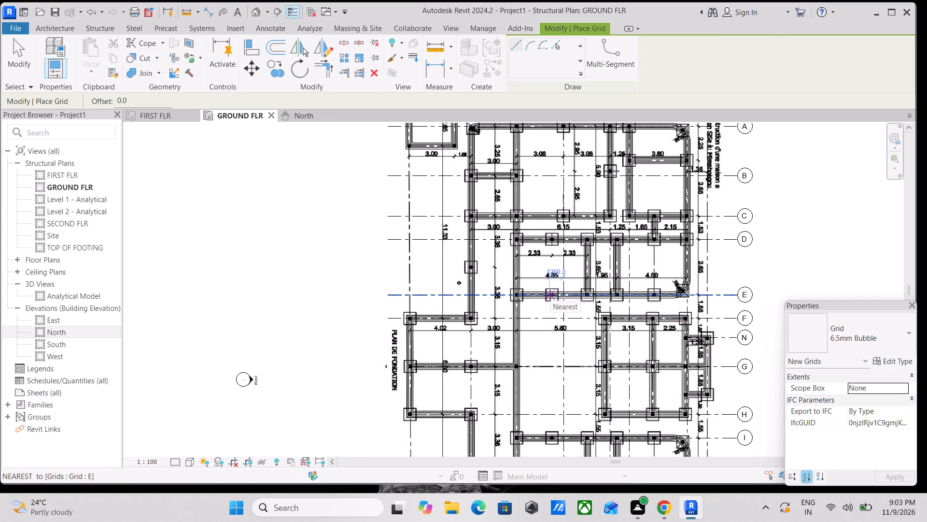
Examine the footings from grid E up to grid A, ending at the corner footing beside the detached square structure.
scroll(456, 277, up, 2)
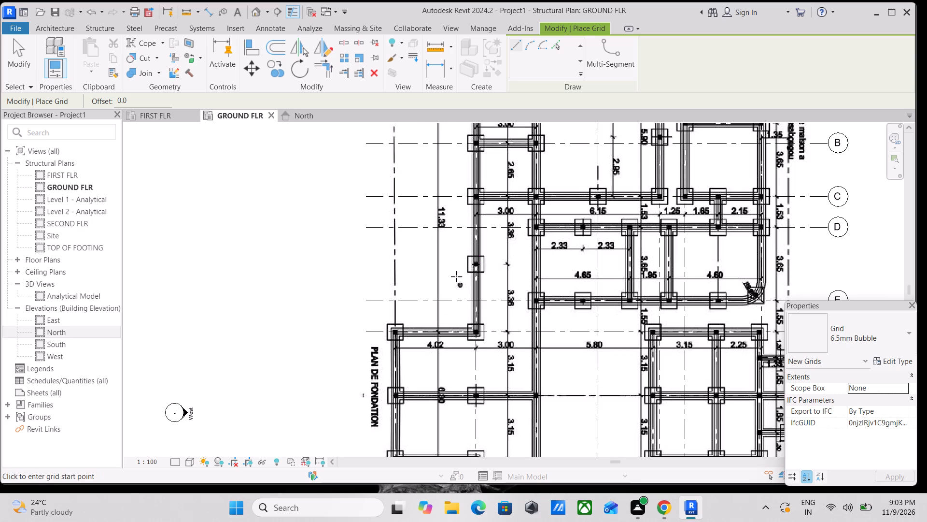
middle_drag(488, 210, 475, 345)
scroll(512, 297, up, 2)
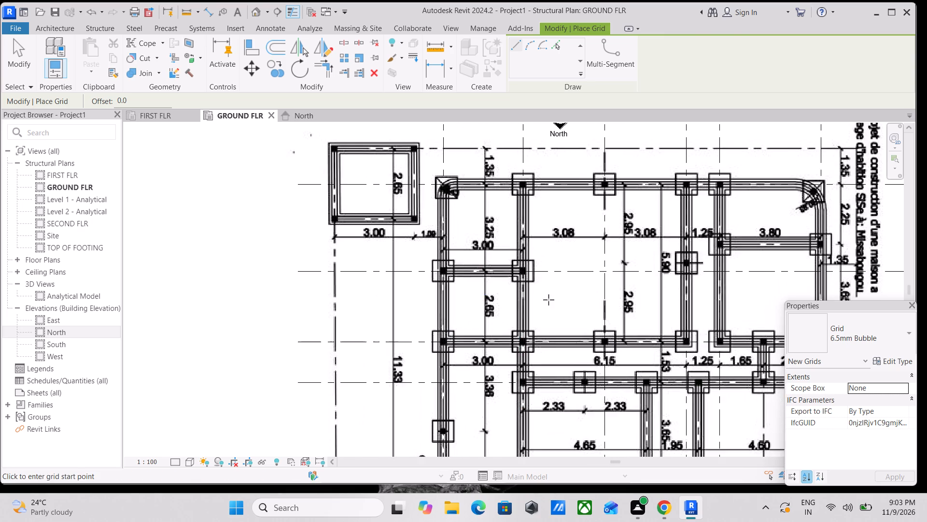
scroll(572, 278, down, 2)
middle_drag(572, 278, 512, 275)
scroll(602, 233, up, 2)
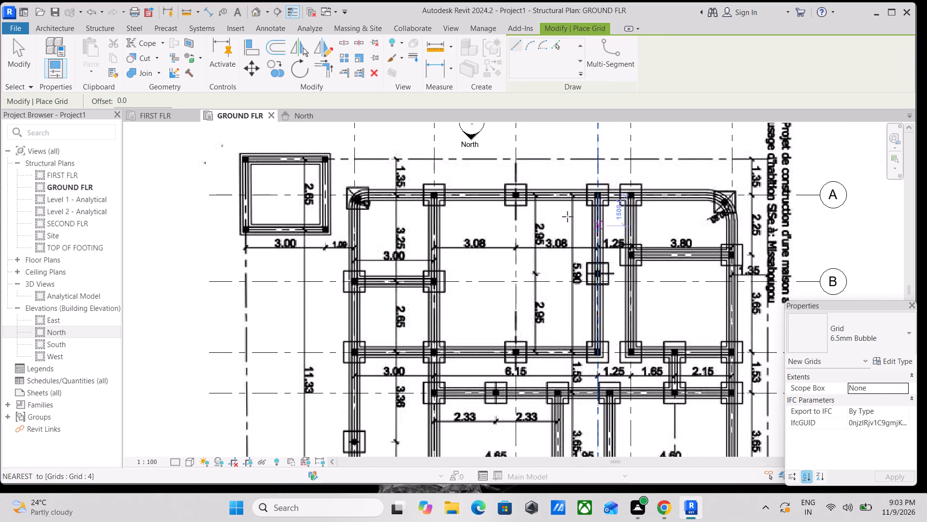
scroll(515, 195, down, 1)
middle_drag(523, 205, 560, 260)
scroll(410, 245, up, 2)
key(Escape)
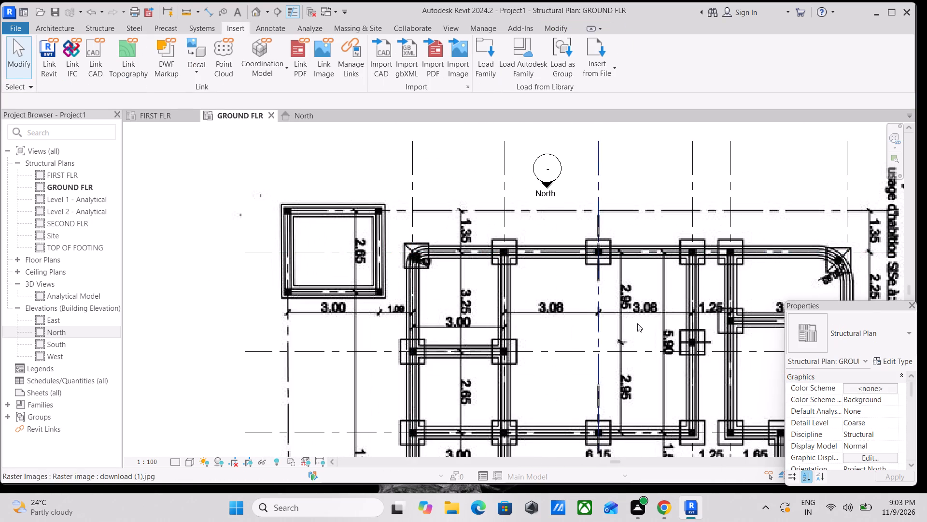
scroll(722, 328, up, 2)
scroll(658, 231, down, 3)
middle_drag(656, 228, 613, 219)
scroll(612, 168, down, 1)
middle_drag(612, 168, 624, 181)
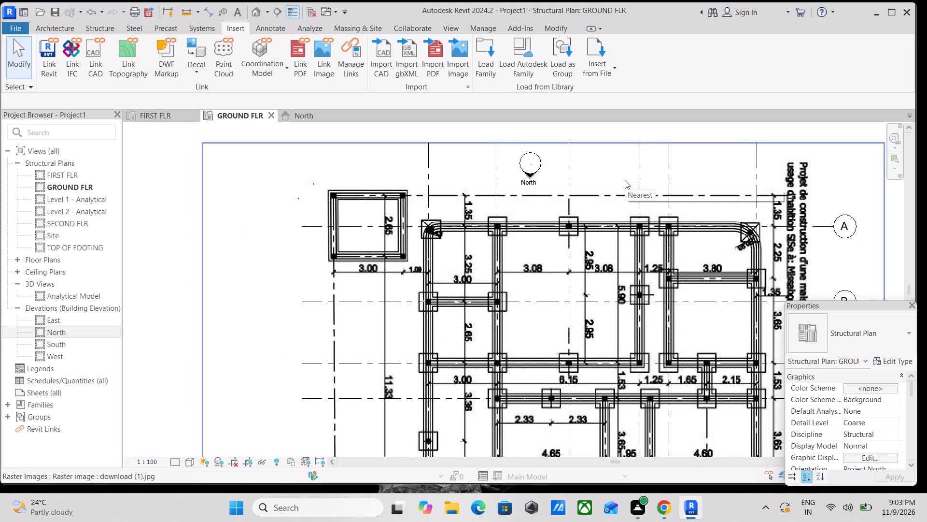
scroll(778, 225, up, 4)
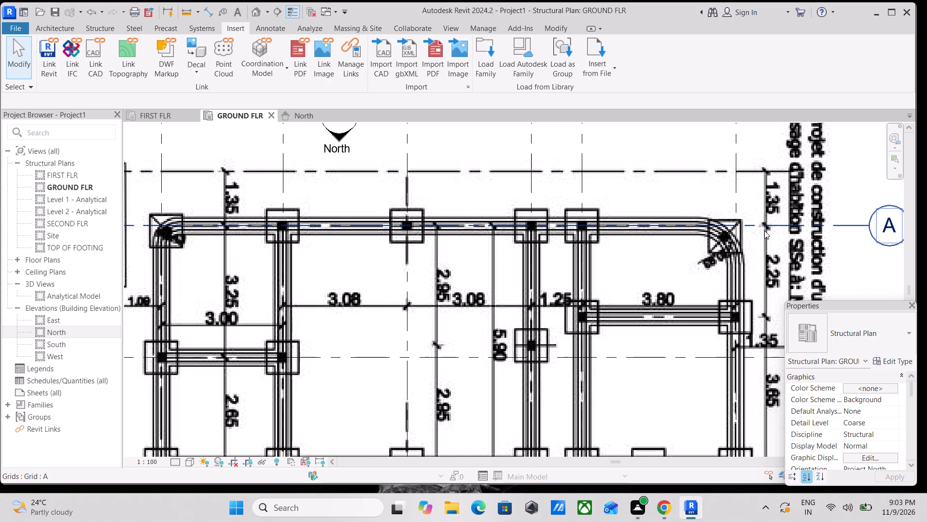
scroll(497, 192, up, 1)
scroll(485, 183, down, 1)
middle_drag(485, 182, 776, 201)
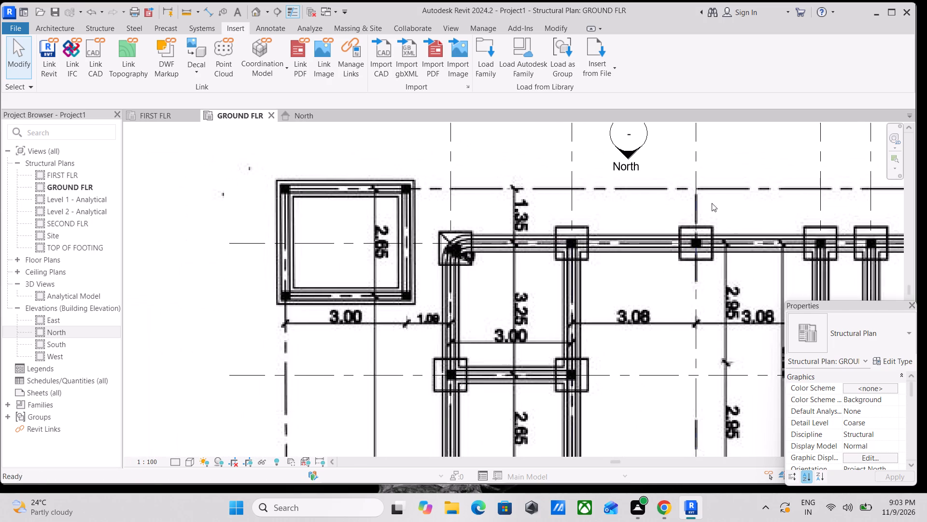
scroll(438, 216, up, 2)
scroll(358, 249, up, 2)
scroll(454, 226, up, 1)
middle_drag(454, 225, 438, 263)
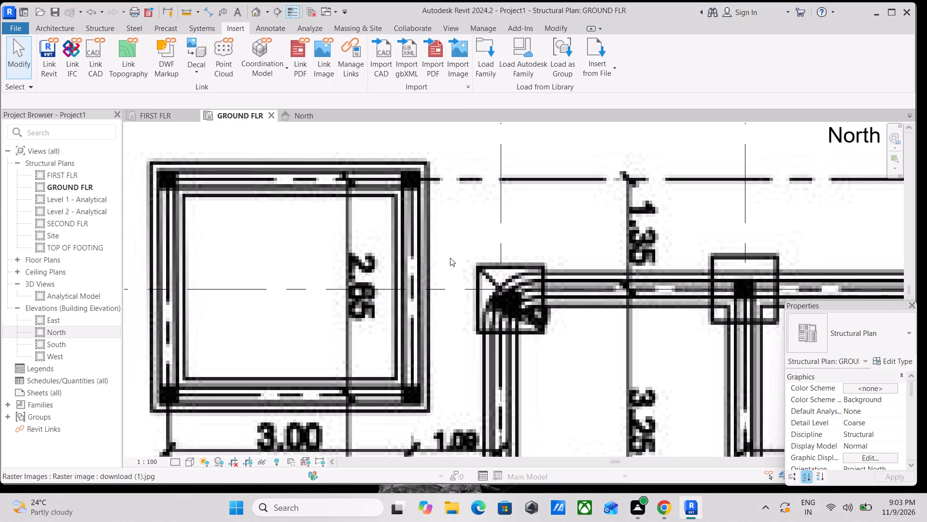
scroll(543, 280, up, 3)
middle_drag(564, 207, 583, 226)
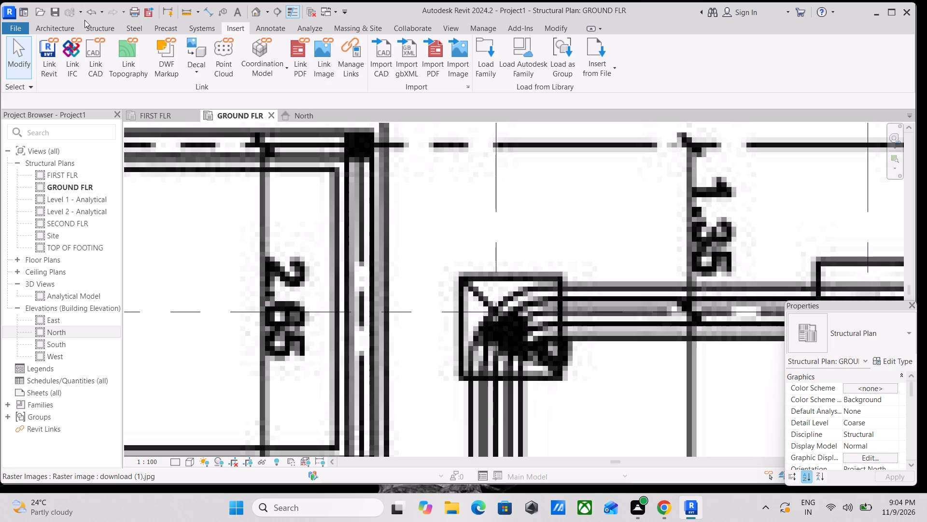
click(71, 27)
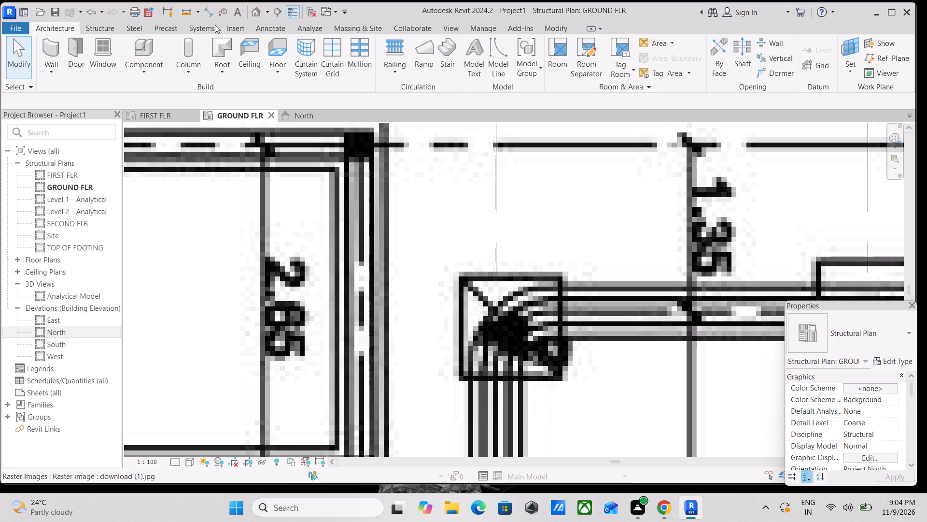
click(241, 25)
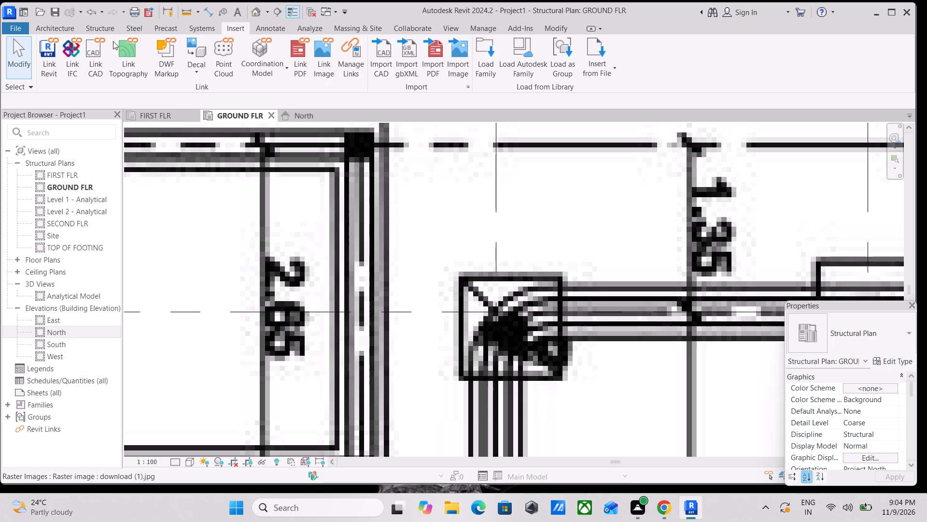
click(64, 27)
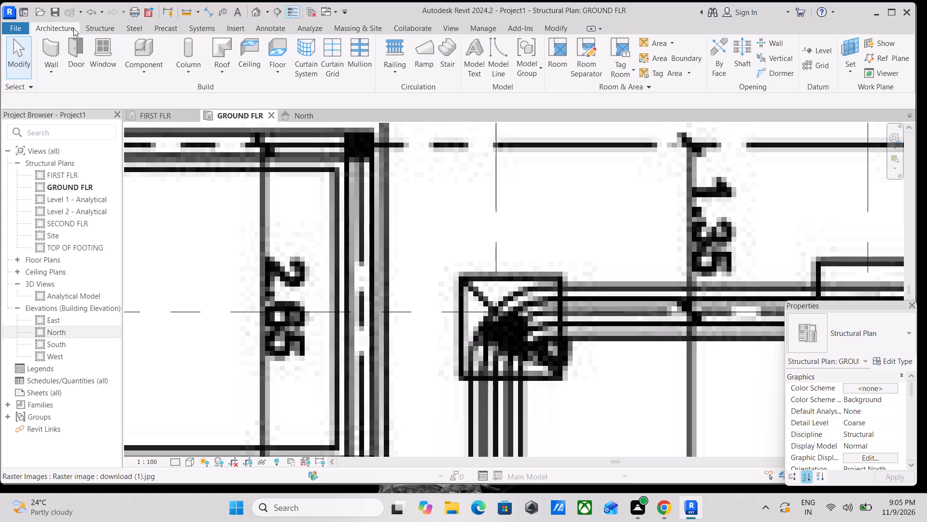
Start an isolated foundation and duplicate the M_Footing-Rectangular 1800 x 1200 x 450mm type as 1000 MM X 1000 MM X 450 MM.
click(102, 27)
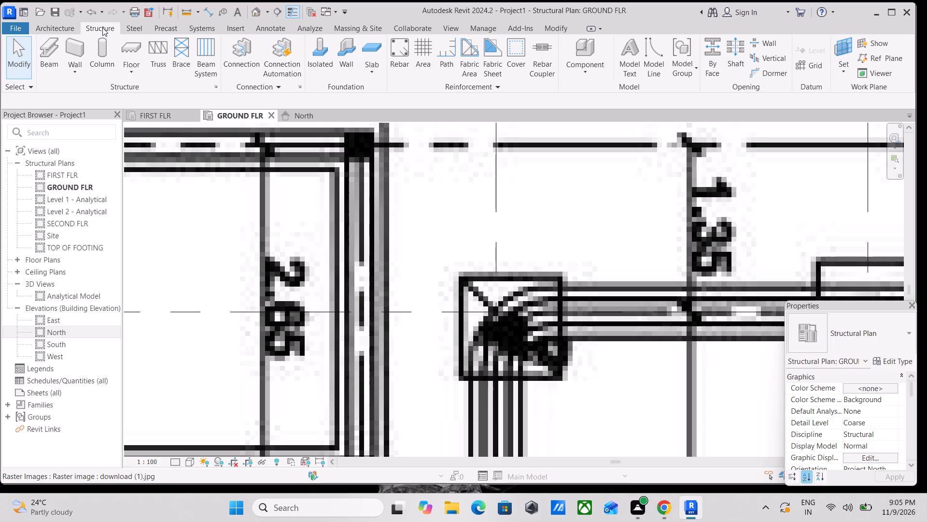
click(328, 44)
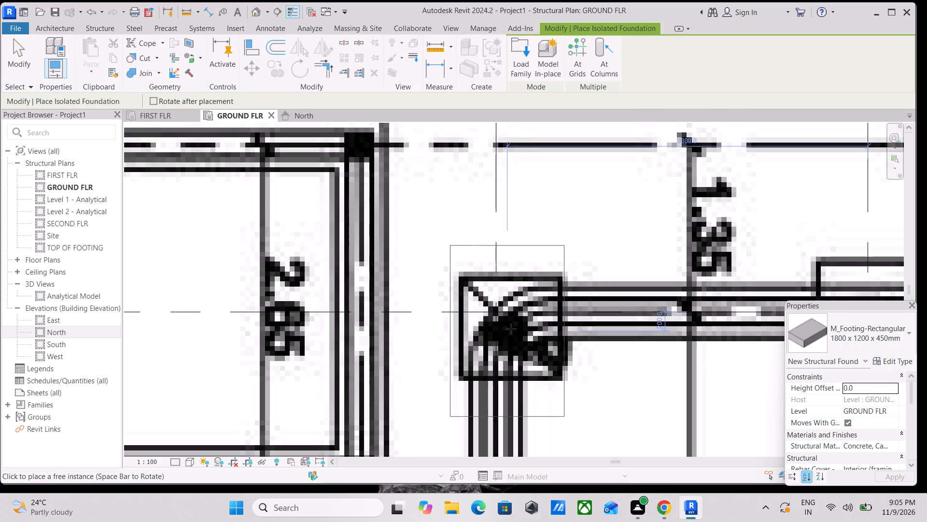
scroll(511, 329, down, 3)
middle_drag(511, 328, 406, 264)
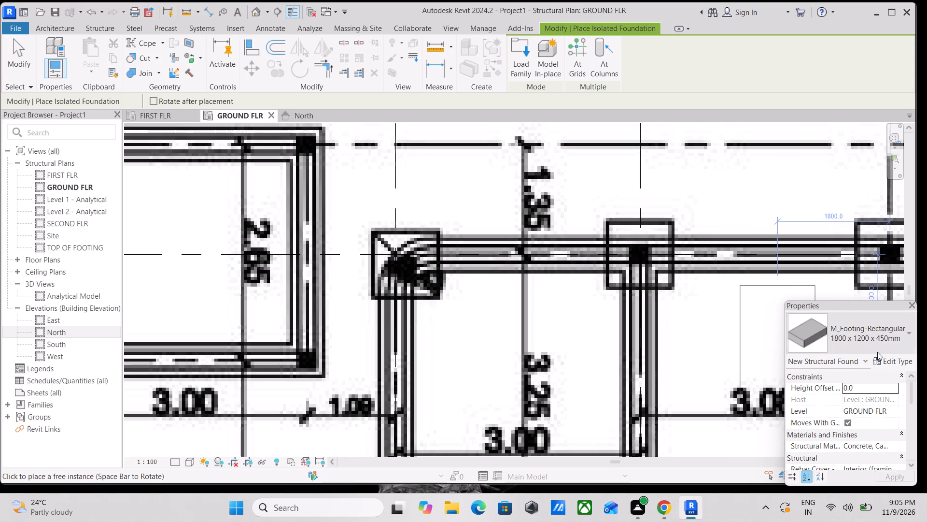
click(889, 359)
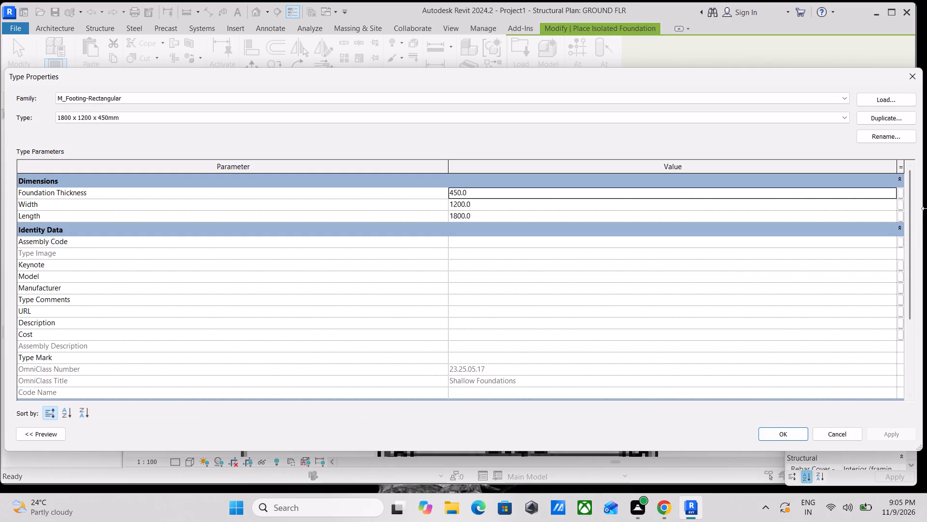
click(902, 117)
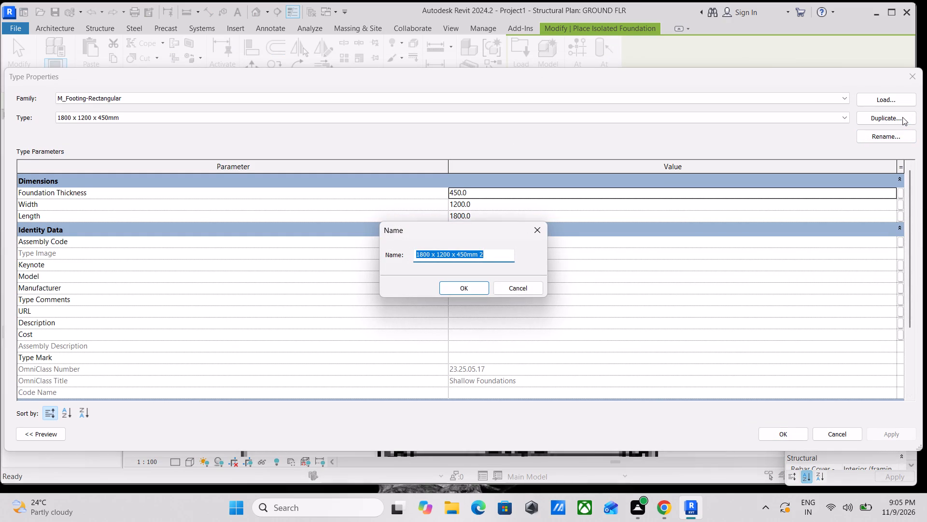
text(1000)
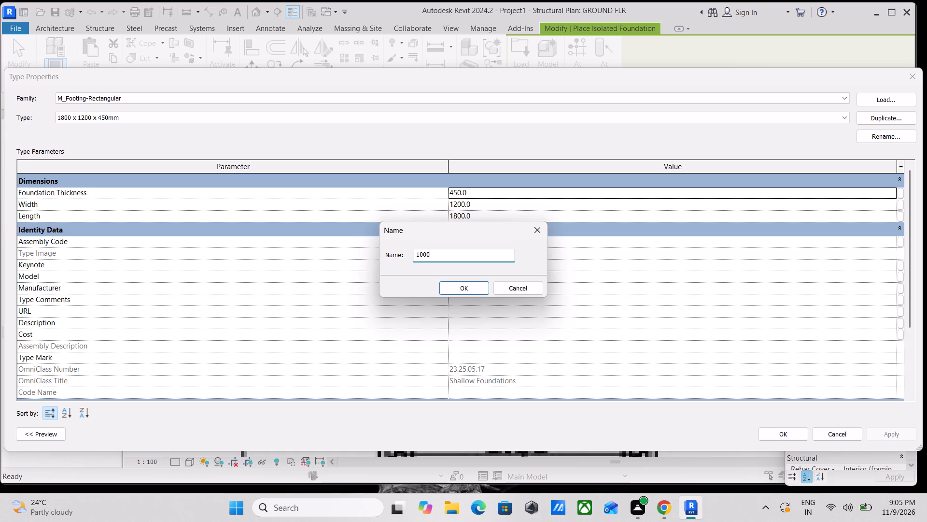
key(space)
text(MM)
key(space)
text(X 1)
text(000)
key(space)
text(MM)
key(space)
key(x)
key(space)
text(45)
key(0)
key(space)
text(MM)
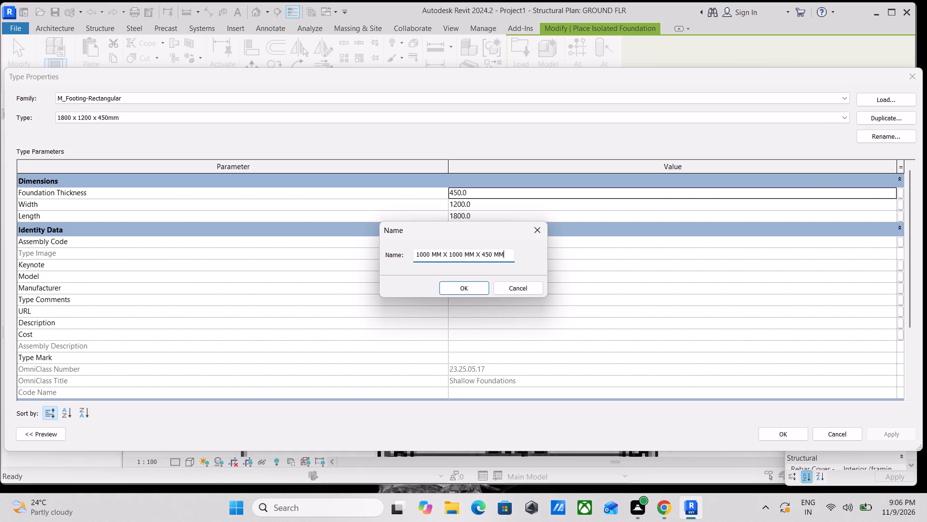
click(463, 293)
Set the new footing type's width and length to 1000 mm and apply the changes.
click(478, 204)
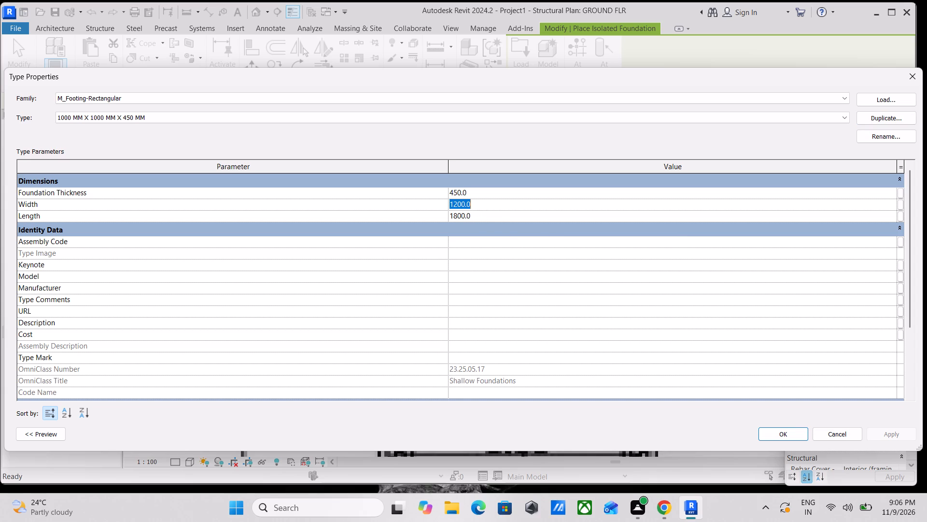
text(100)
key(0)
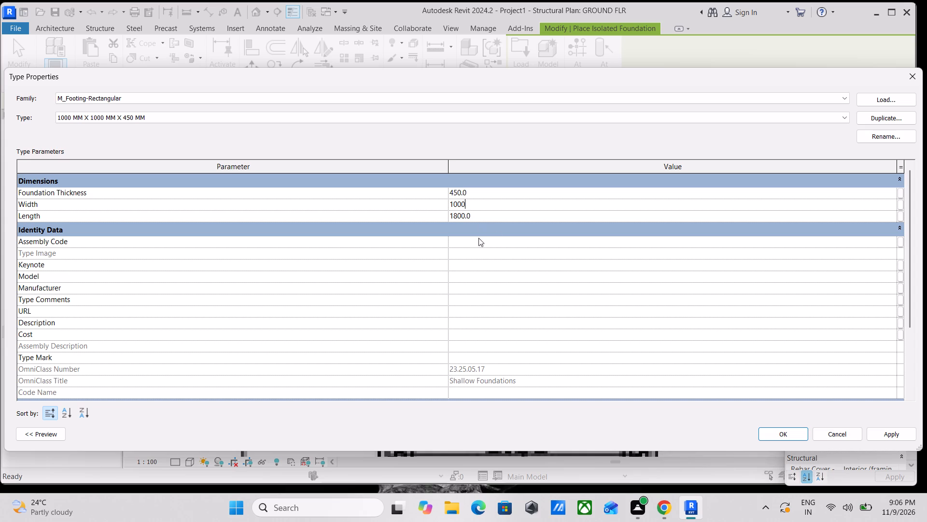
click(514, 216)
key(1)
text(000)
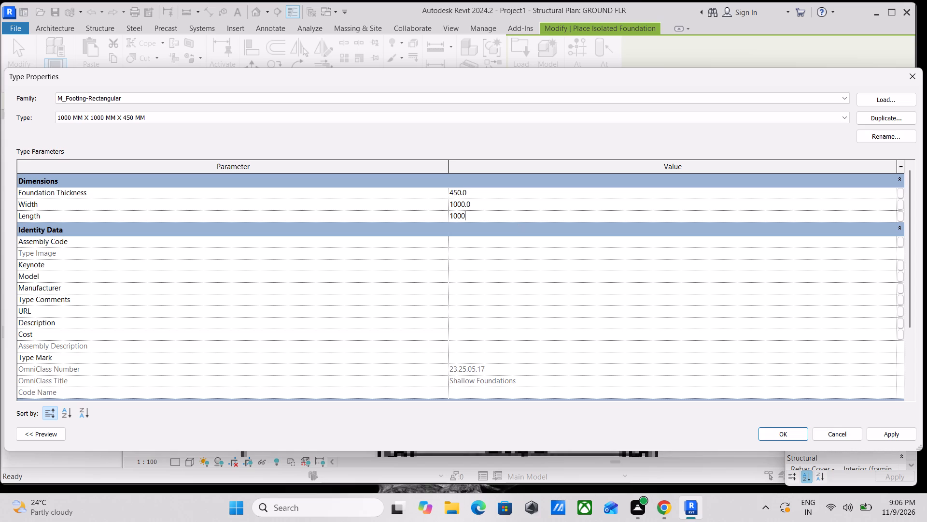
text(MM)
key(Return)
click(890, 436)
click(778, 438)
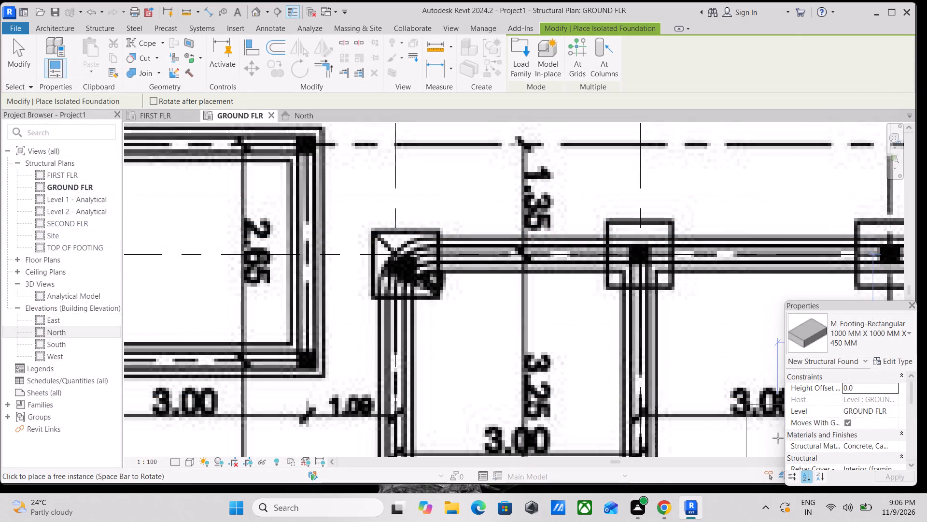
Place a 1000 MM X 1000 MM X 450 MM footing over the corner footing on grid A beside the detached square structure.
click(405, 263)
scroll(445, 254, down, 2)
middle_drag(440, 253, 318, 244)
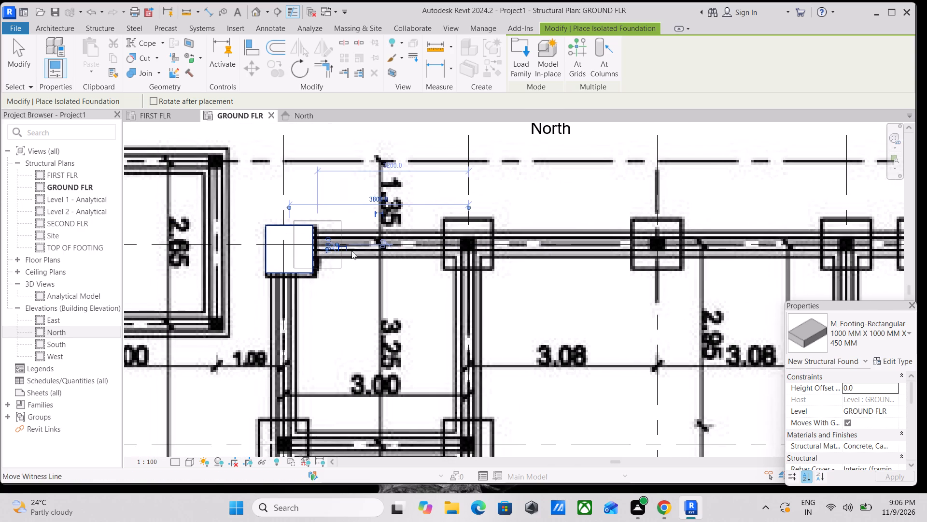
Place 1000 MM X 1000 MM X 450 MM footings along grid A at grids 2, 3, 4 and 5 and over the curved corner near grid 6.
click(472, 243)
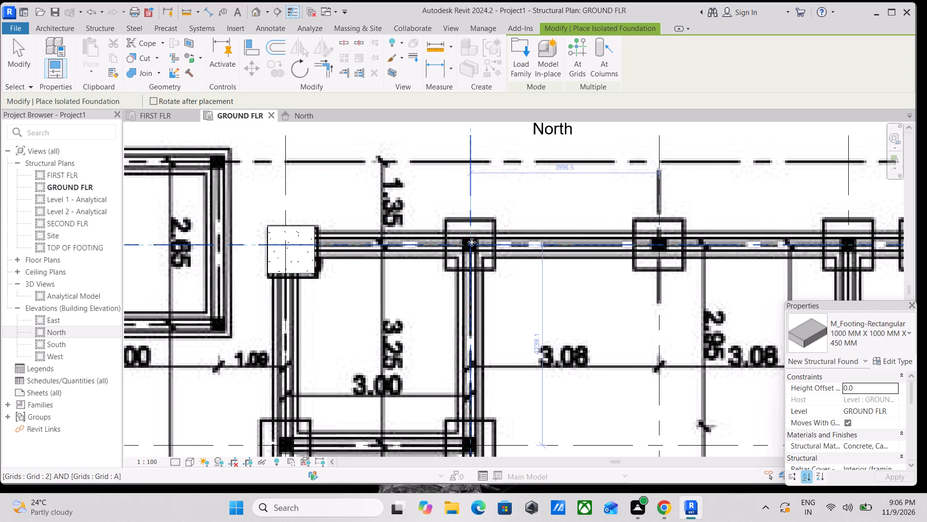
middle_drag(483, 238, 303, 242)
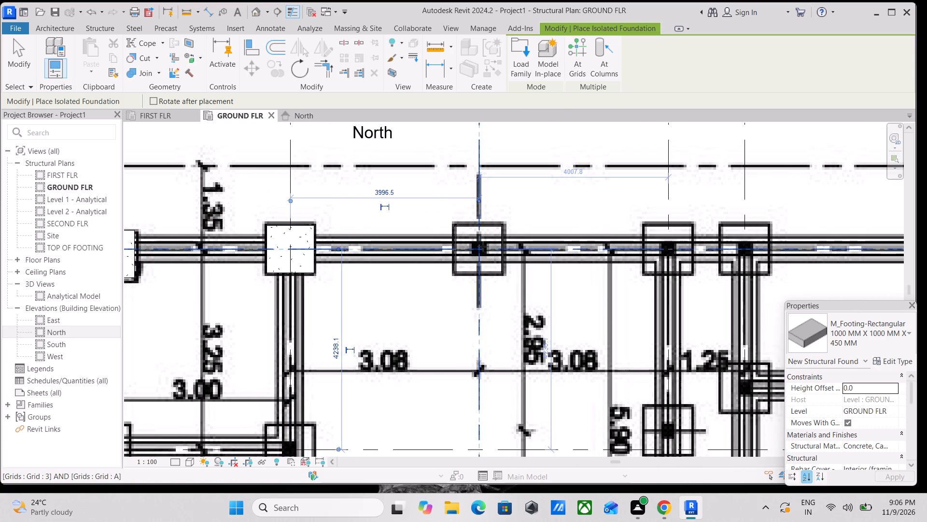
click(483, 246)
scroll(502, 241, down, 1)
middle_drag(495, 240, 428, 247)
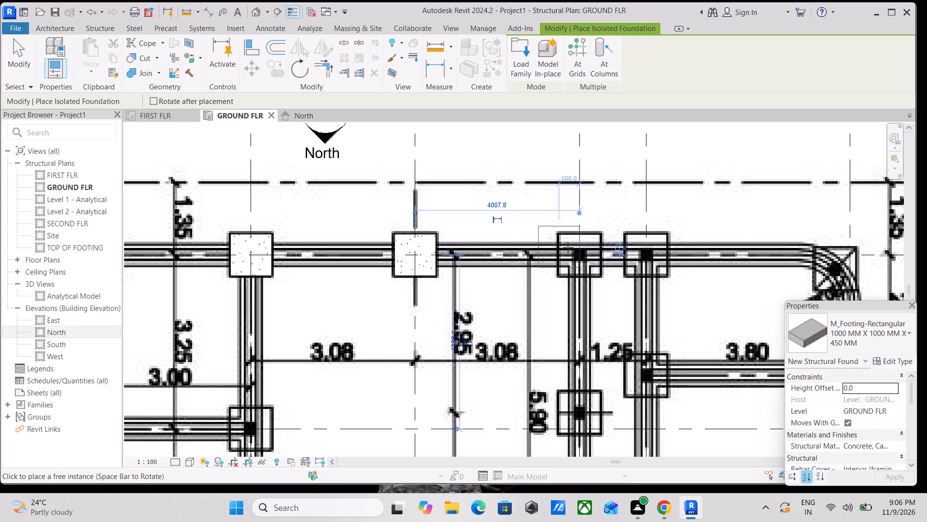
click(581, 255)
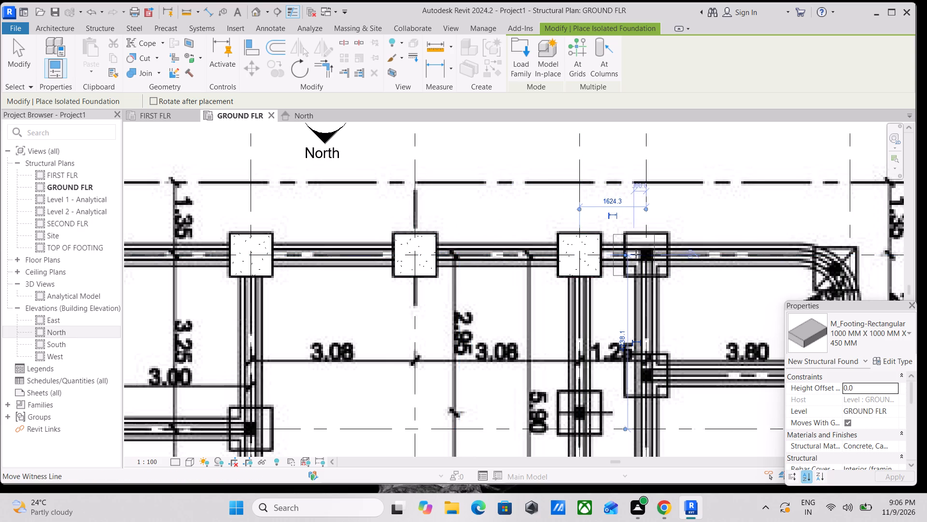
click(647, 253)
scroll(647, 253, down, 1)
middle_drag(639, 252, 459, 212)
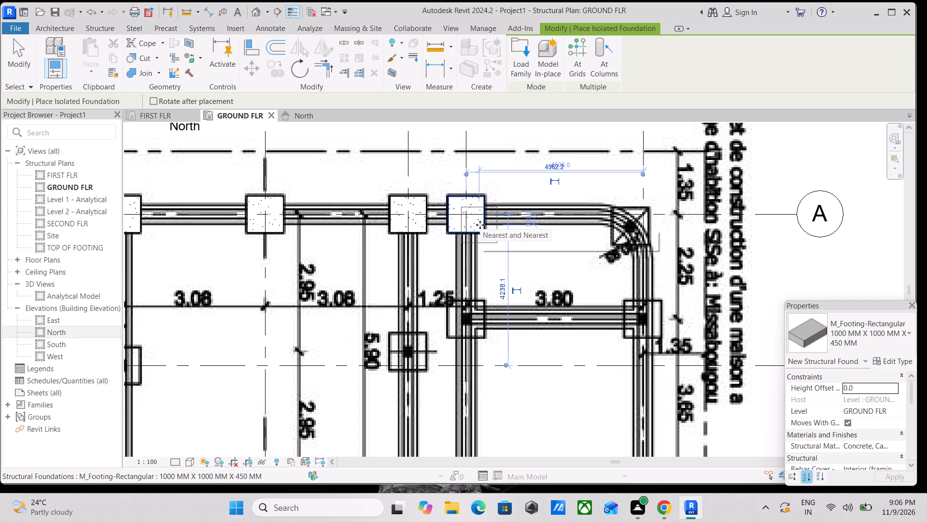
scroll(630, 231, up, 2)
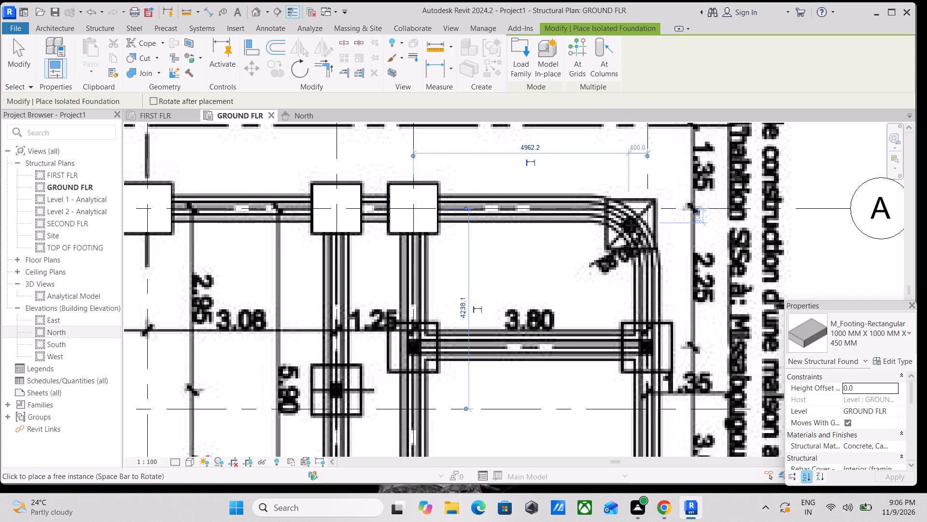
click(631, 225)
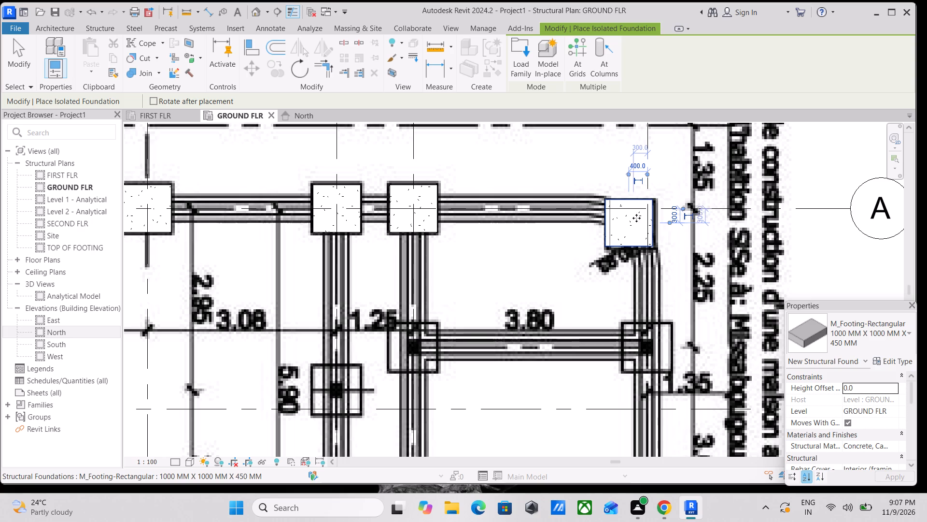
Place 1000 MM X 1000 MM X 450 MM footings over the traced footings between grids A and B on grids 6, 5 and 4.
scroll(632, 209, down, 1)
middle_drag(627, 217, 643, 151)
scroll(627, 192, up, 1)
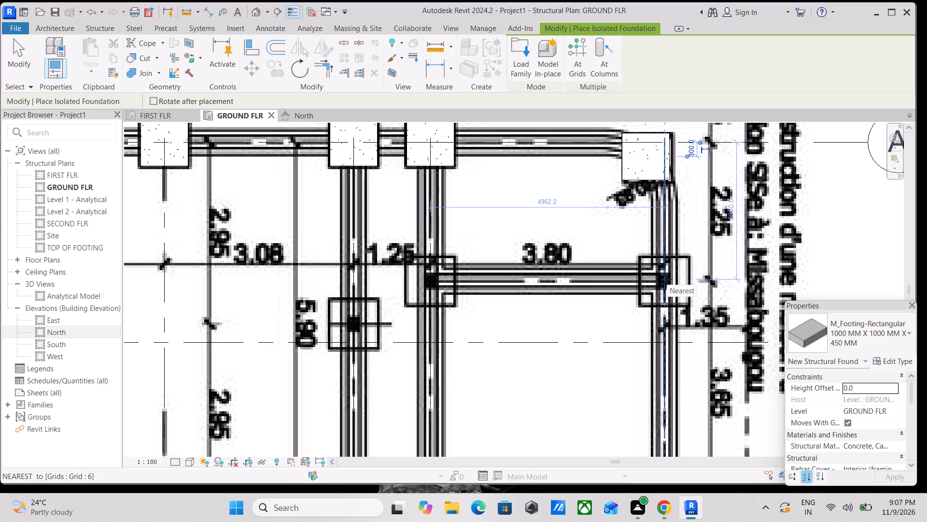
click(667, 279)
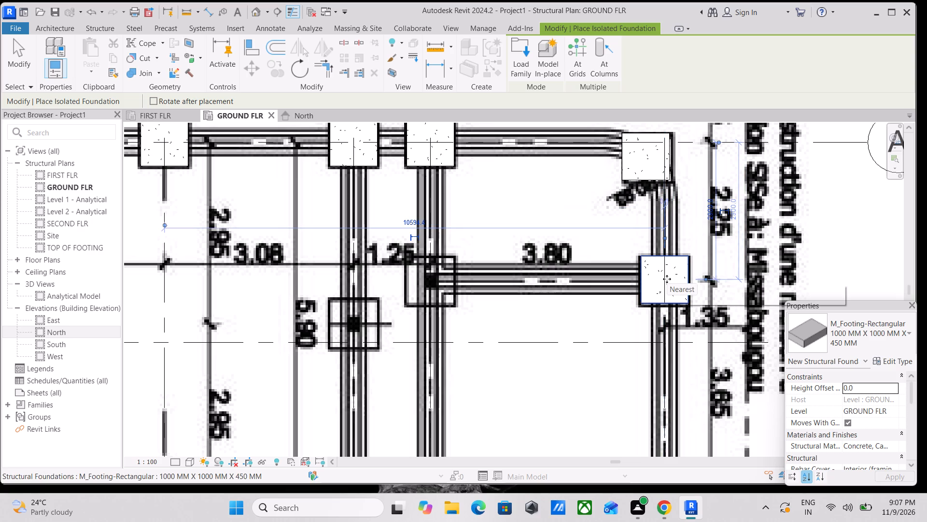
scroll(573, 261, down, 2)
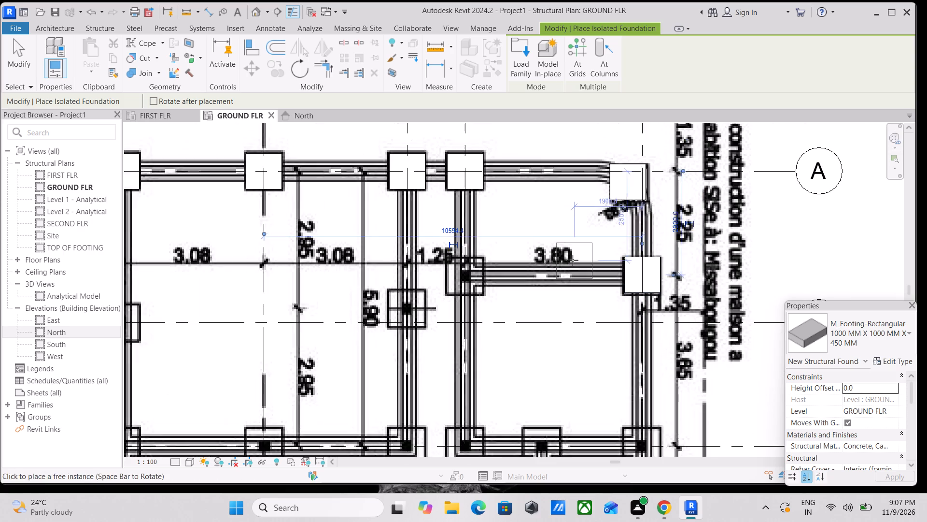
scroll(573, 260, down, 1)
middle_drag(574, 260, 662, 245)
scroll(613, 253, up, 3)
scroll(556, 256, up, 3)
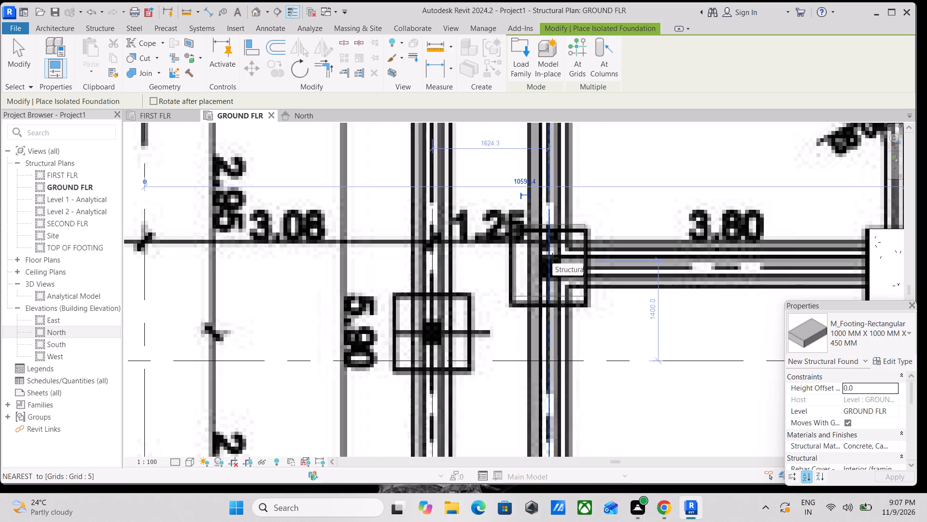
click(552, 261)
scroll(552, 261, down, 2)
middle_drag(552, 261, 583, 239)
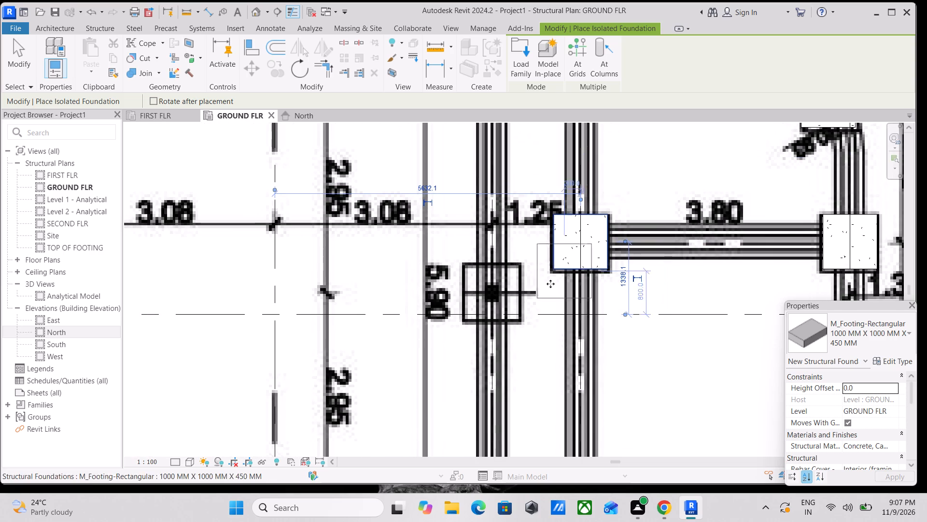
click(491, 295)
Place 1000 MM X 1000 MM X 450 MM footings on grid B at its intersections with grids 2 and 1.
scroll(491, 294, down, 3)
middle_drag(491, 294, 655, 252)
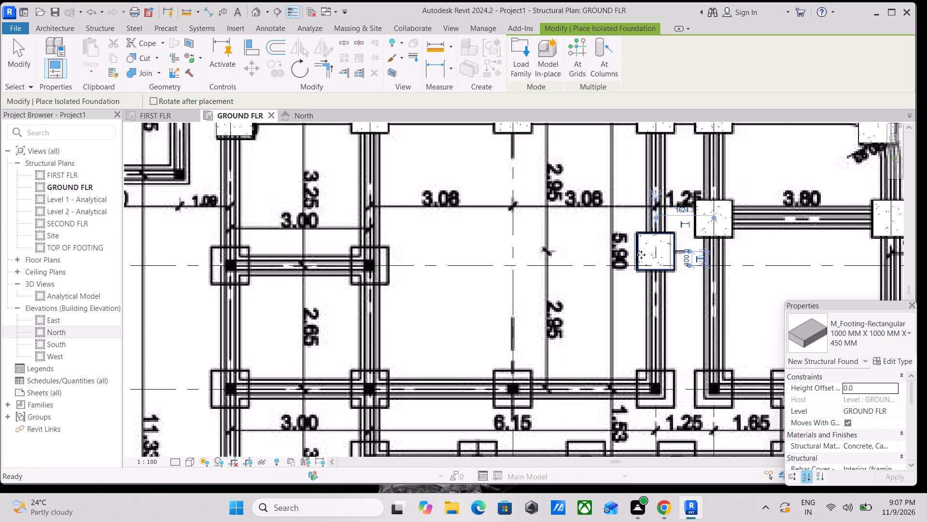
scroll(608, 265, up, 1)
middle_drag(391, 264, 509, 267)
scroll(484, 268, up, 1)
click(449, 267)
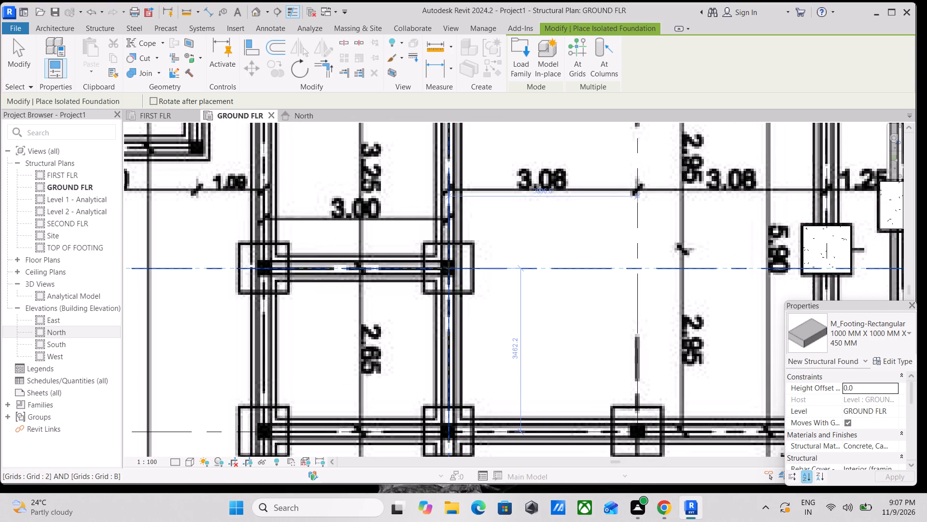
click(266, 269)
Place 1000 MM X 1000 MM X 450 MM footings on grid C at its intersections with grids 1 and 2.
scroll(272, 265, down, 1)
middle_drag(272, 265, 685, 328)
scroll(573, 248, down, 4)
middle_drag(573, 249, 439, 159)
scroll(463, 182, down, 1)
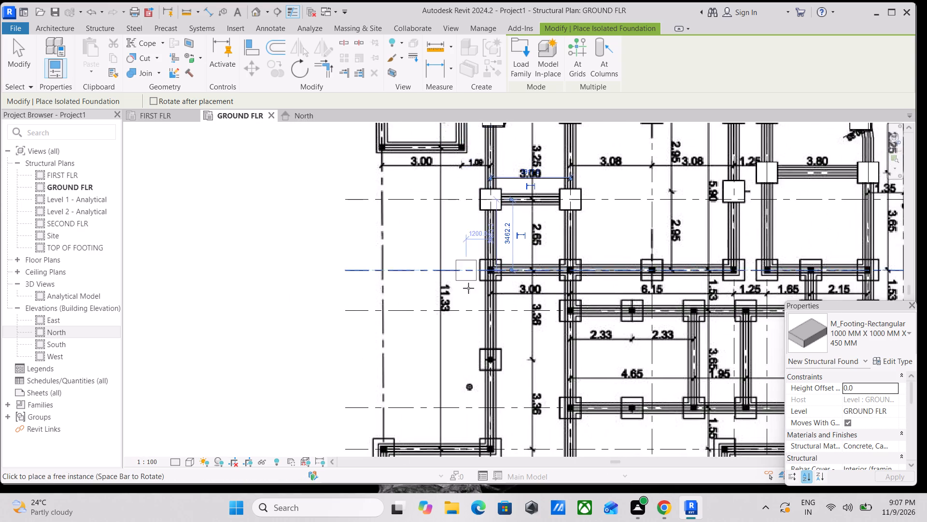
scroll(468, 285, up, 4)
click(505, 250)
scroll(505, 250, down, 1)
middle_drag(505, 250, 504, 250)
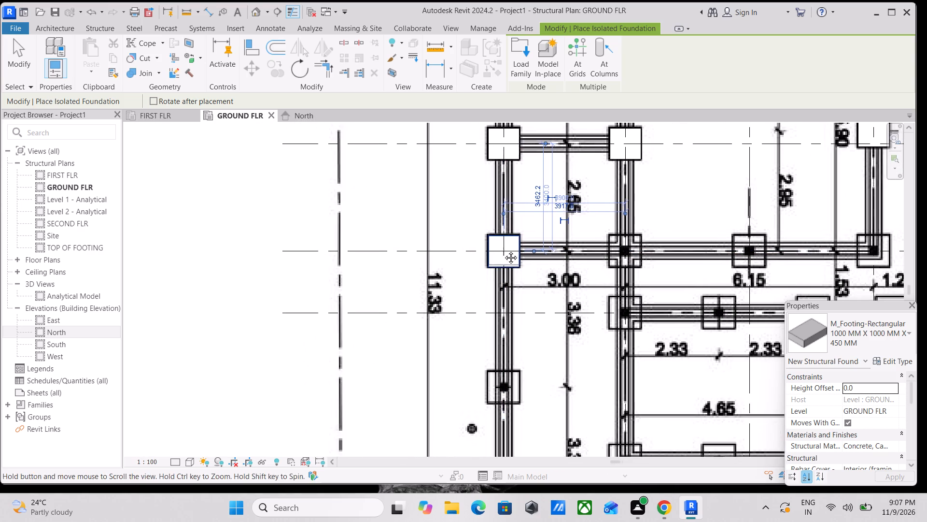
middle_drag(504, 250, 439, 249)
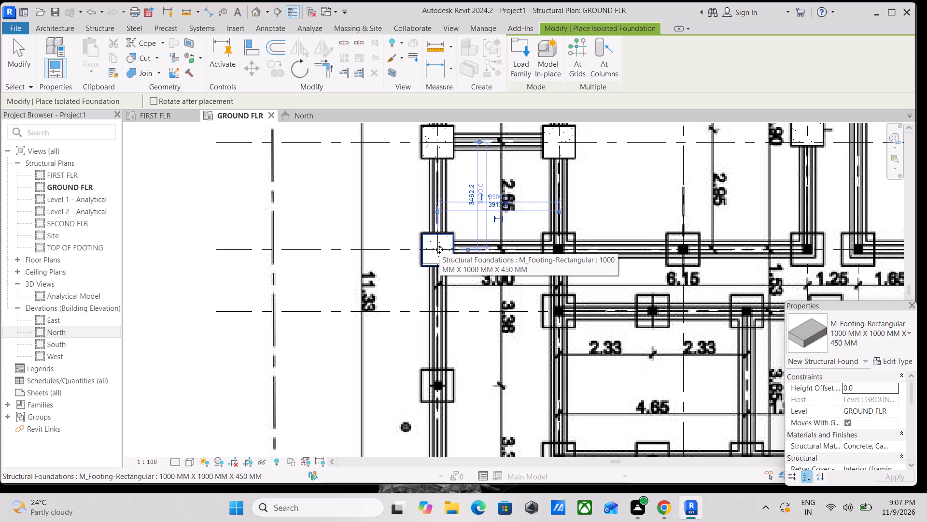
scroll(494, 233, down, 1)
middle_drag(494, 233, 465, 223)
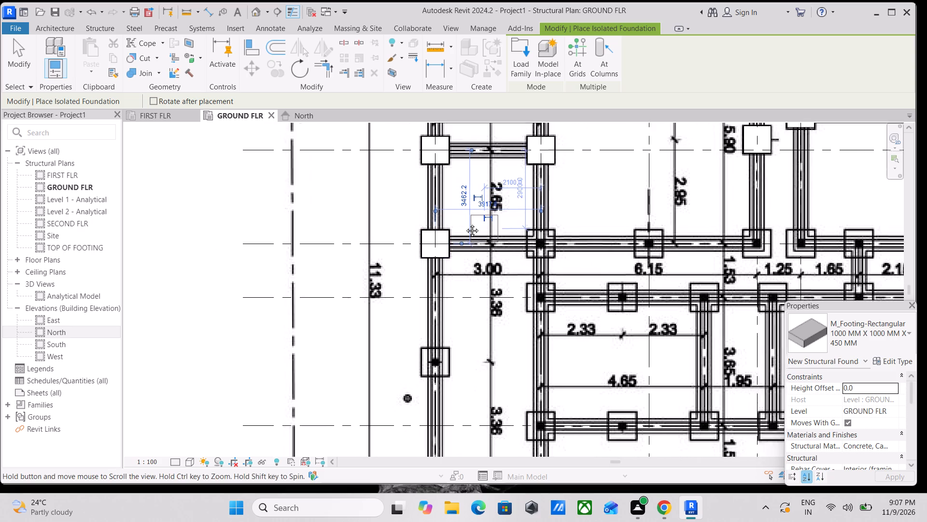
middle_drag(465, 223, 428, 237)
scroll(518, 294, up, 1)
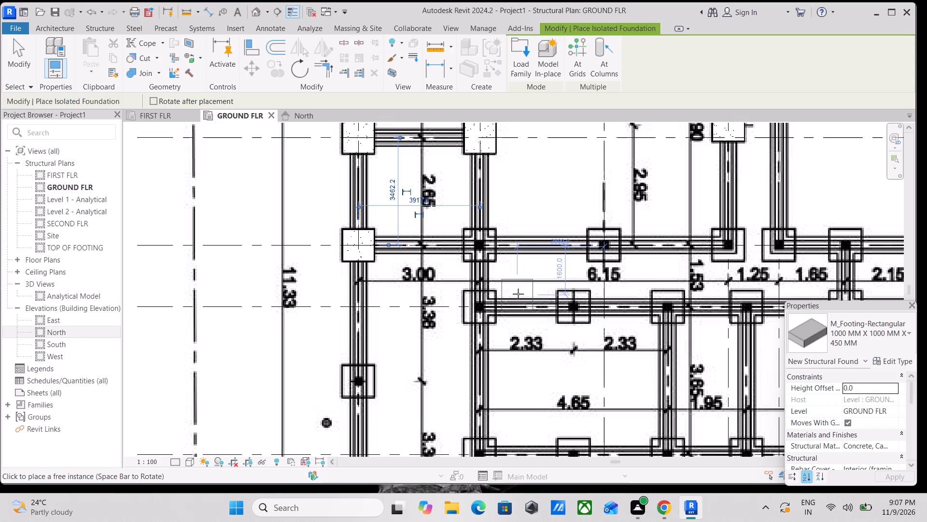
scroll(500, 284, up, 3)
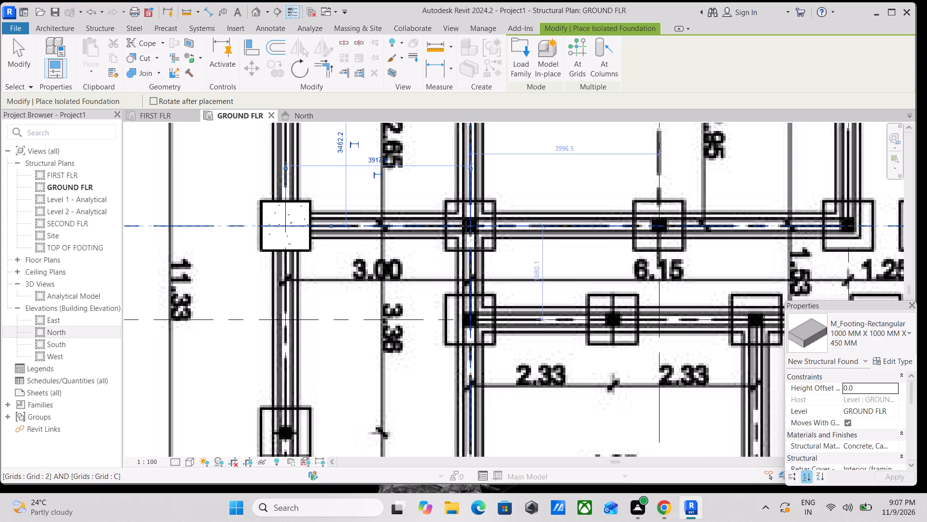
click(466, 226)
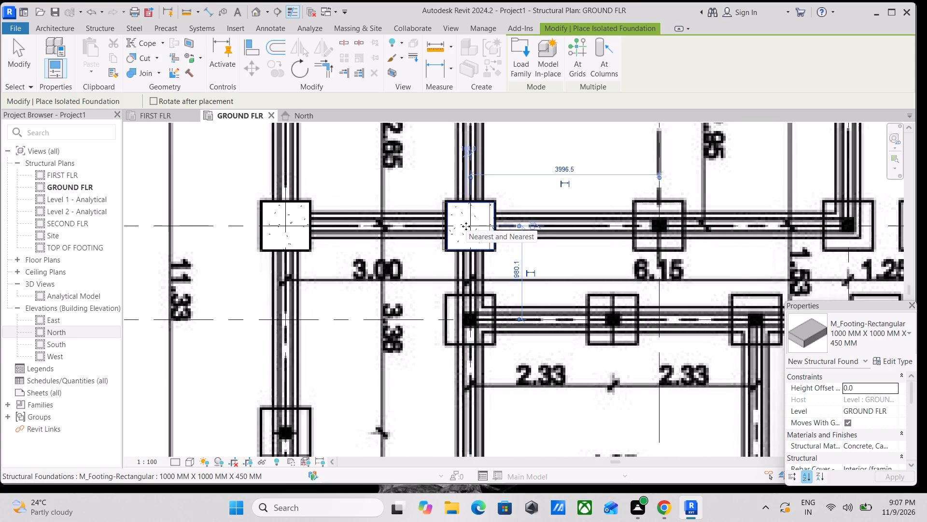
Continue the 1000 MM X 1000 MM X 450 MM footings along grid C at grids 3, 4 and 5.
scroll(466, 226, down, 3)
middle_drag(466, 226, 420, 239)
scroll(462, 245, up, 1)
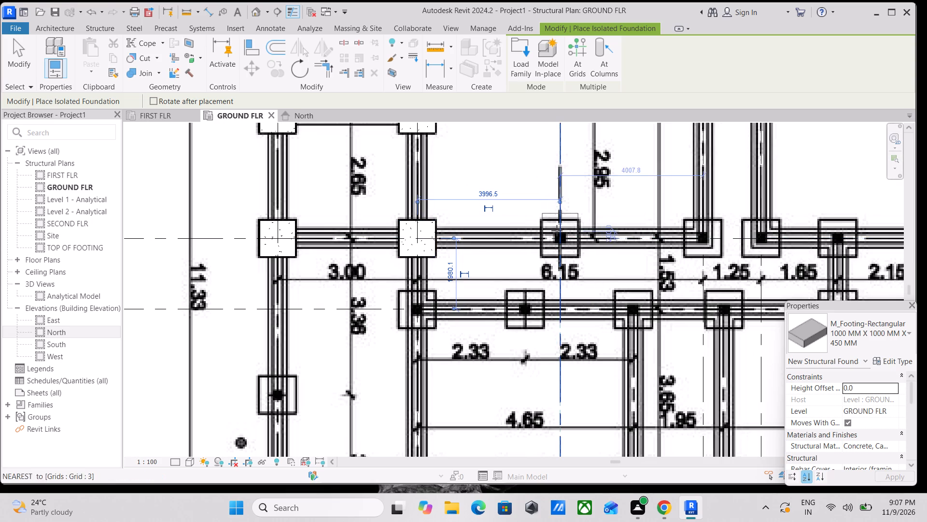
click(559, 235)
scroll(560, 235, down, 1)
middle_drag(556, 235, 468, 259)
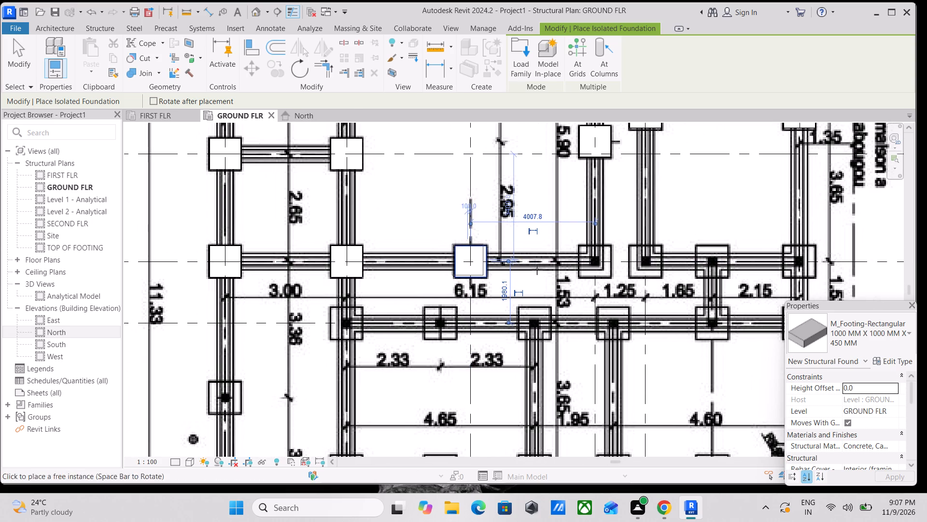
click(602, 258)
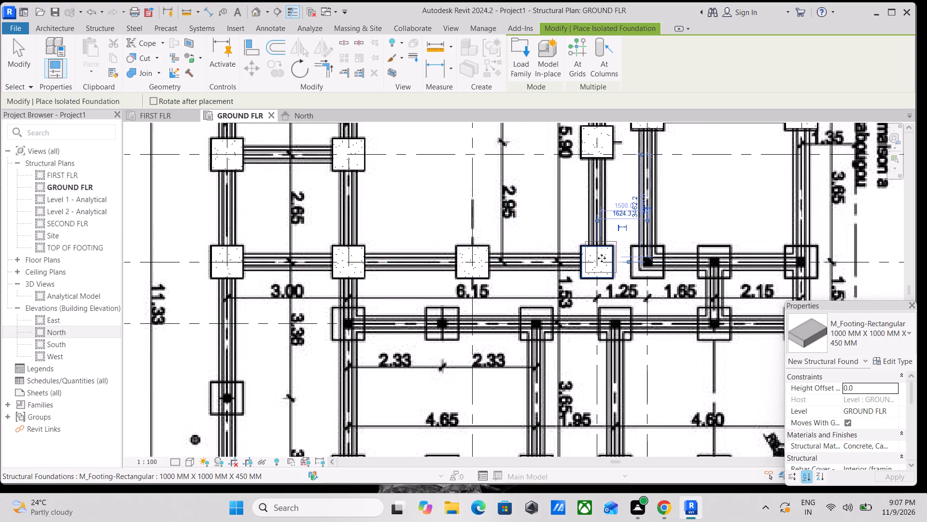
click(646, 261)
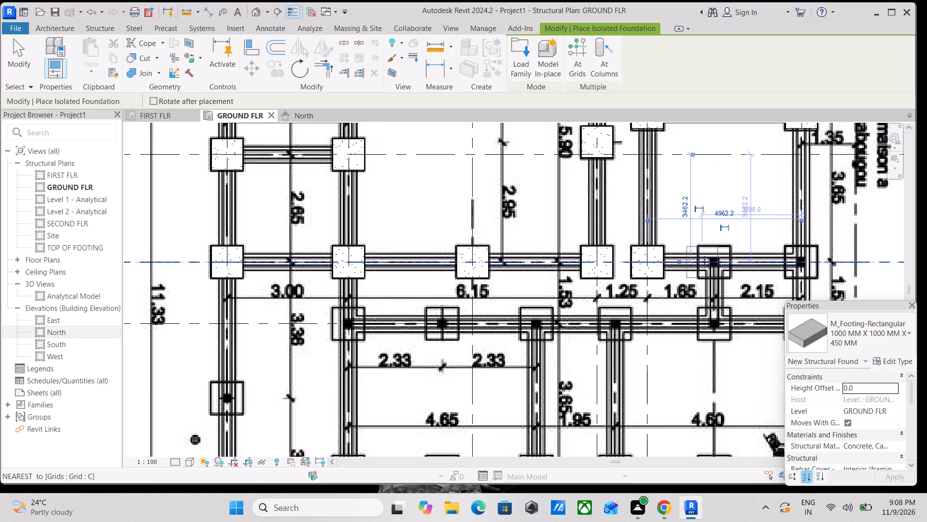
Complete the grid C footings over the wall junction between grids 5 and 6 and at grid 6.
scroll(705, 261, up, 4)
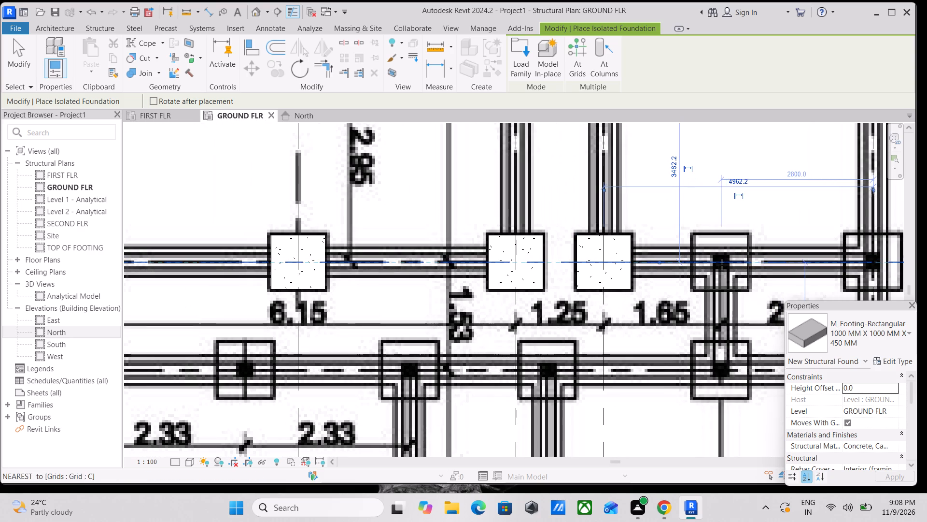
click(722, 264)
scroll(721, 264, down, 3)
middle_drag(720, 263, 576, 298)
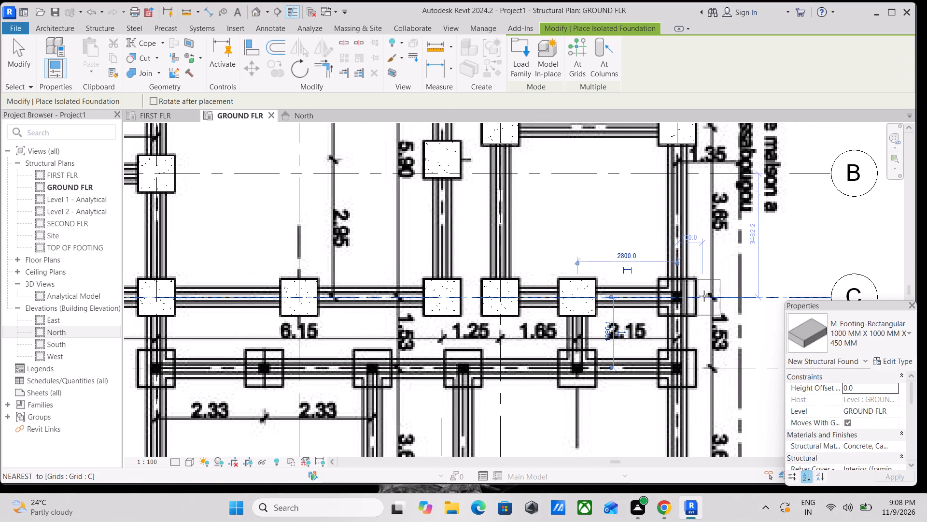
click(673, 295)
Place 1000 MM X 1000 MM X 450 MM footings on grid D at grid 6 and over the traced footing between grids 5 and 6.
scroll(673, 295, down, 2)
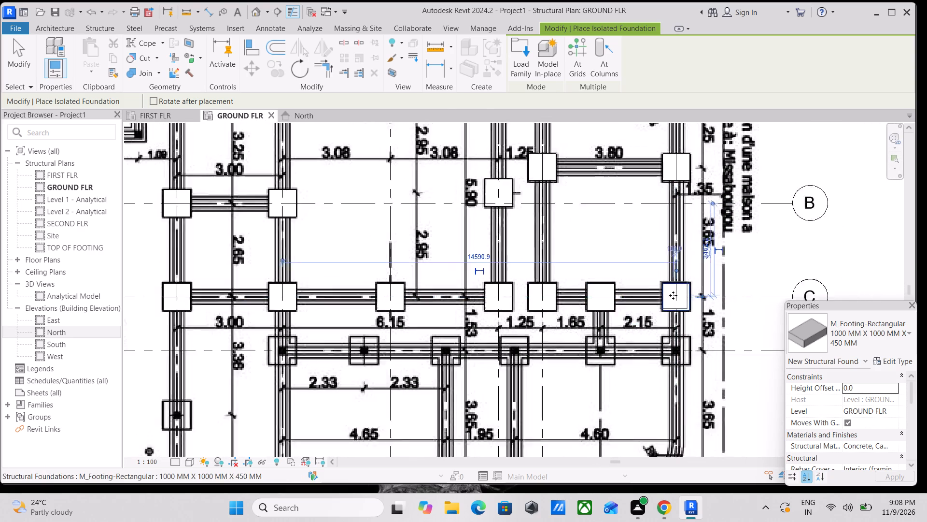
scroll(673, 295, down, 1)
middle_drag(673, 295, 705, 381)
scroll(701, 364, up, 1)
scroll(694, 326, down, 4)
middle_drag(694, 326, 689, 160)
scroll(680, 256, up, 2)
scroll(704, 218, up, 4)
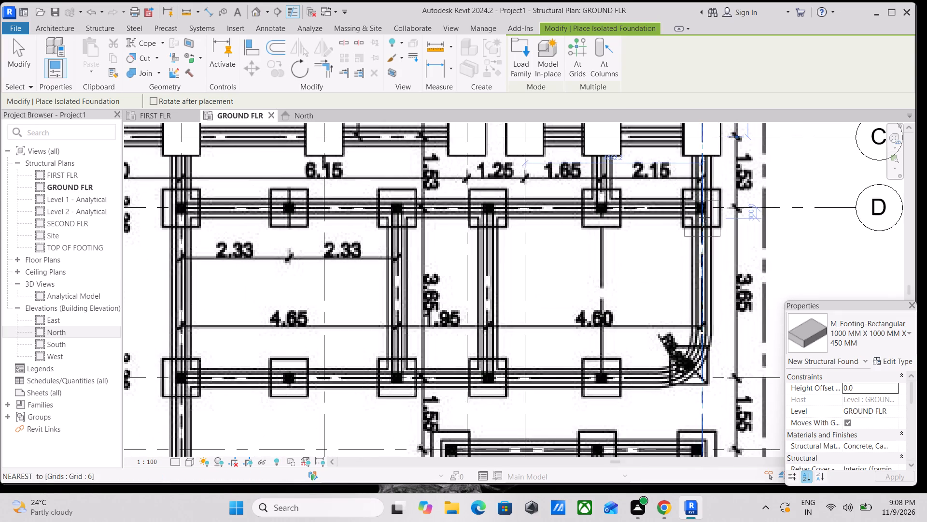
scroll(704, 214, up, 3)
click(698, 207)
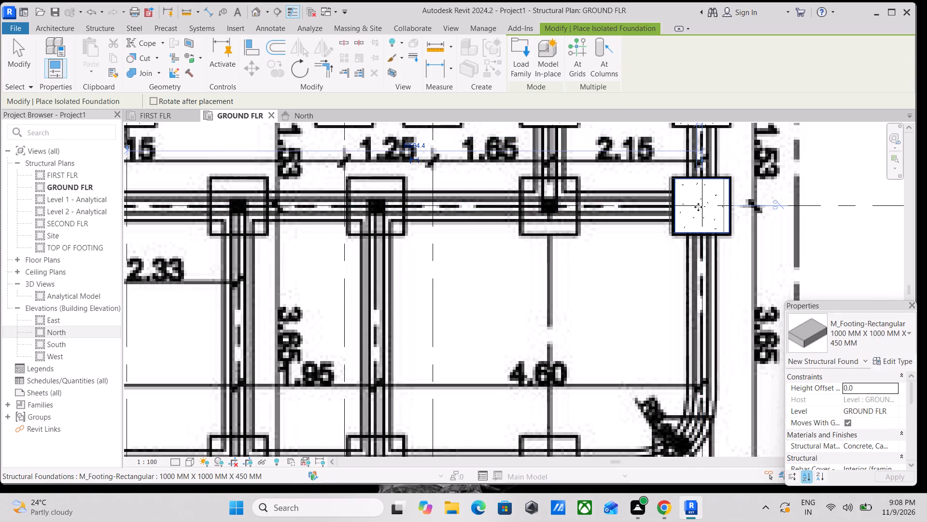
scroll(698, 207, down, 4)
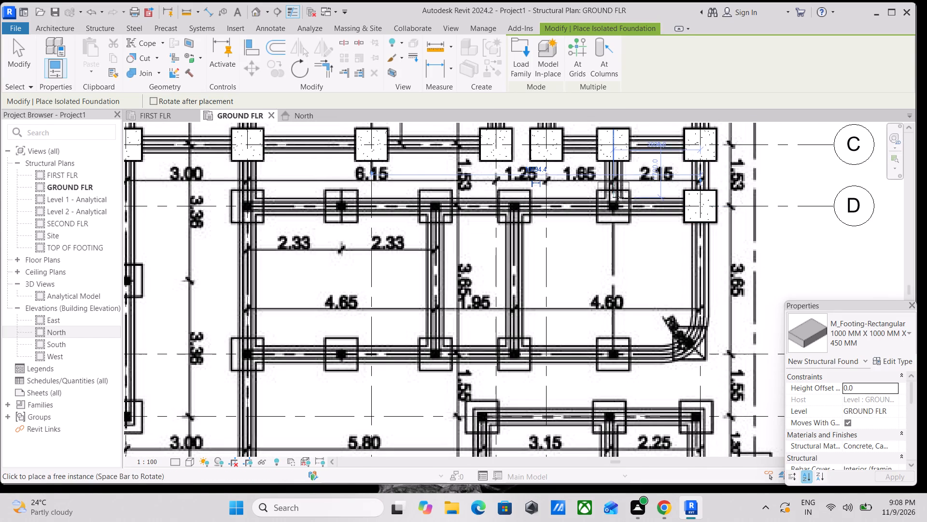
click(615, 205)
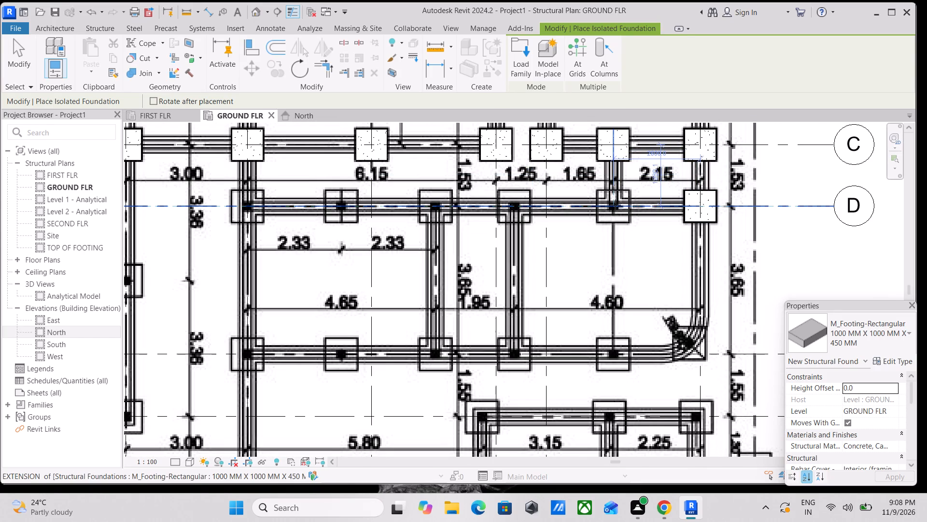
Place 1000 MM X 1000 MM X 450 MM footings on grid D at the wall junctions between grids 4 and 5 and between grids 3 and 4.
scroll(615, 206, up, 4)
scroll(531, 243, down, 3)
middle_drag(526, 247, 549, 261)
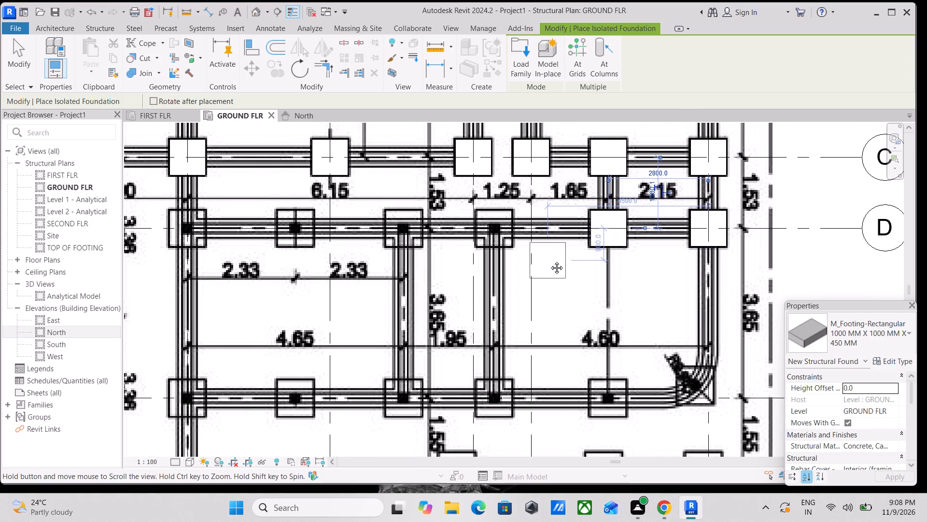
middle_drag(549, 261, 504, 244)
scroll(504, 244, up, 1)
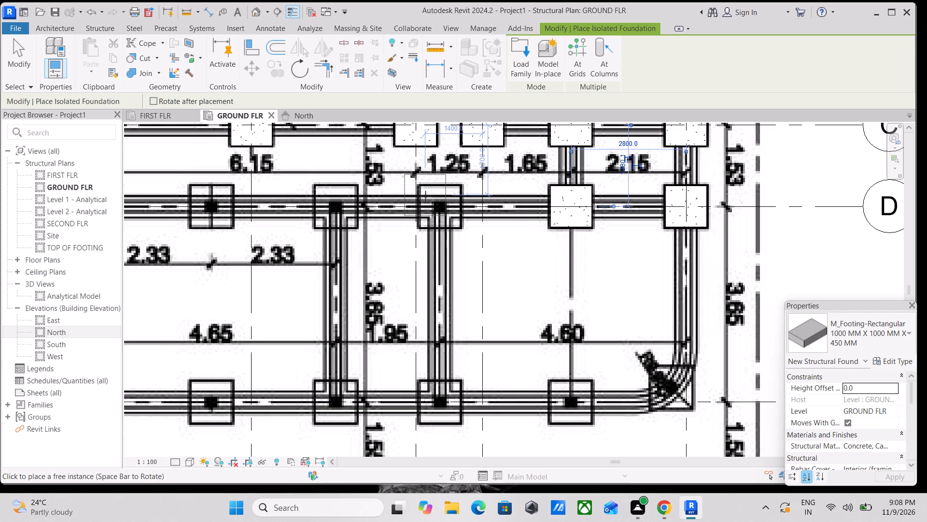
scroll(438, 213, up, 3)
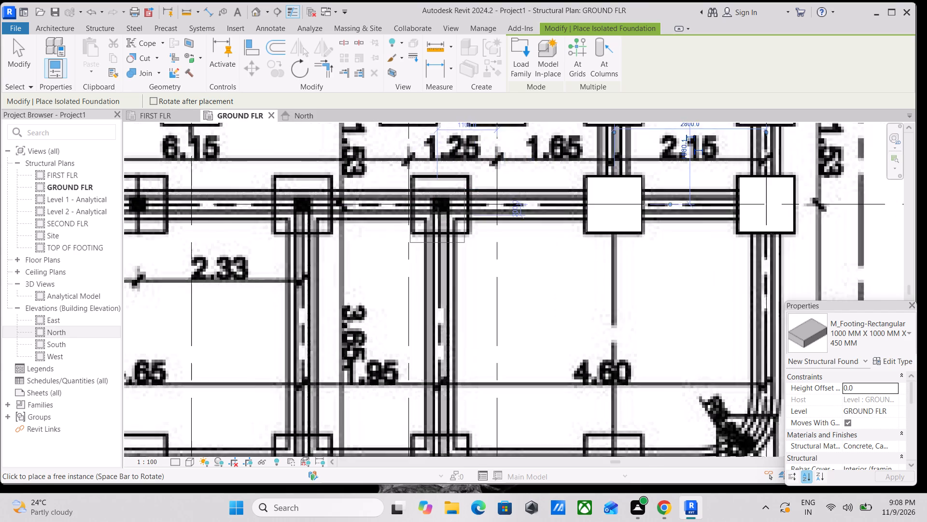
scroll(438, 213, up, 1)
click(444, 203)
scroll(444, 203, down, 3)
middle_drag(444, 204, 445, 205)
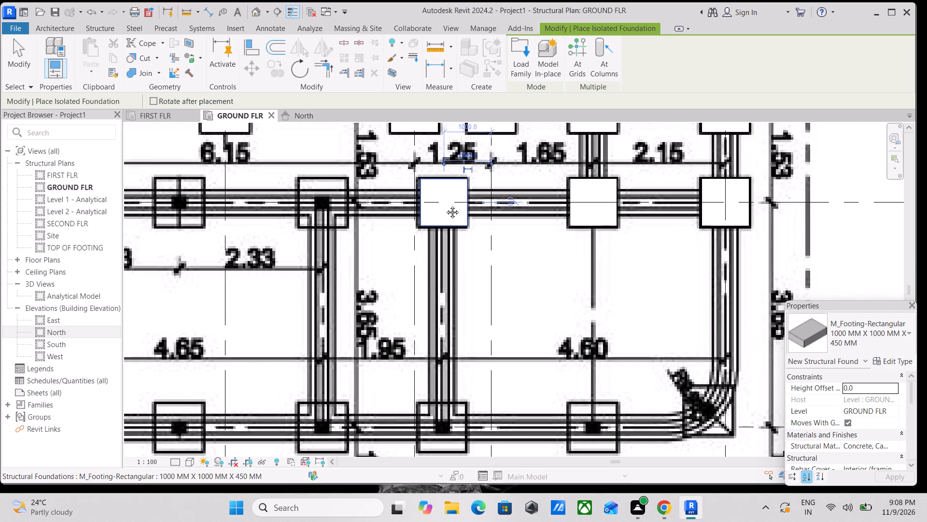
middle_drag(445, 205, 618, 218)
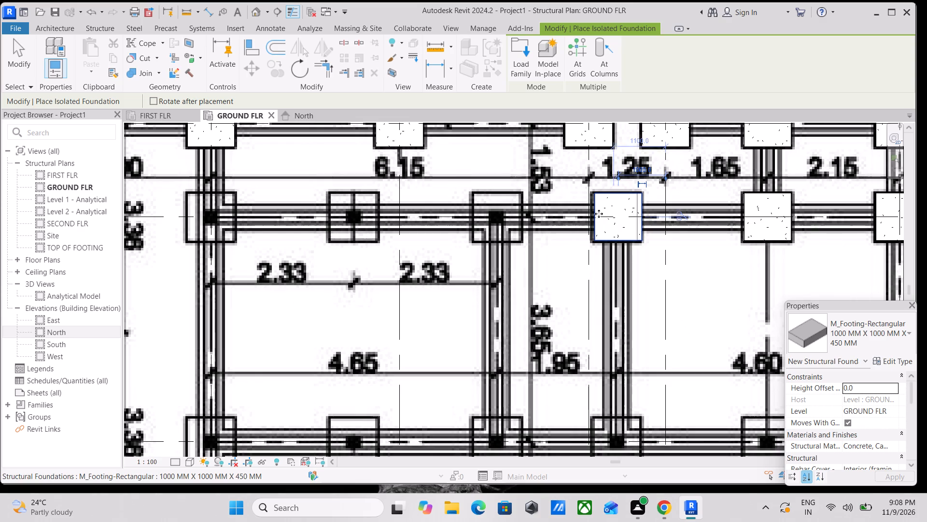
scroll(529, 206, up, 2)
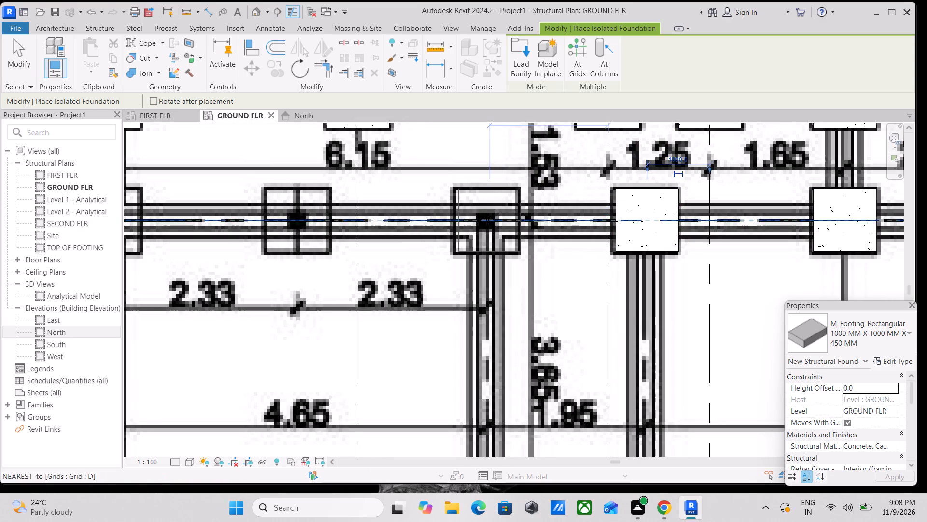
click(487, 220)
Complete the grid D footings over the traced footing about 1000 mm from grid 3, between grids 2 and 3, and at grid 2.
scroll(487, 220, down, 2)
middle_drag(486, 220, 618, 227)
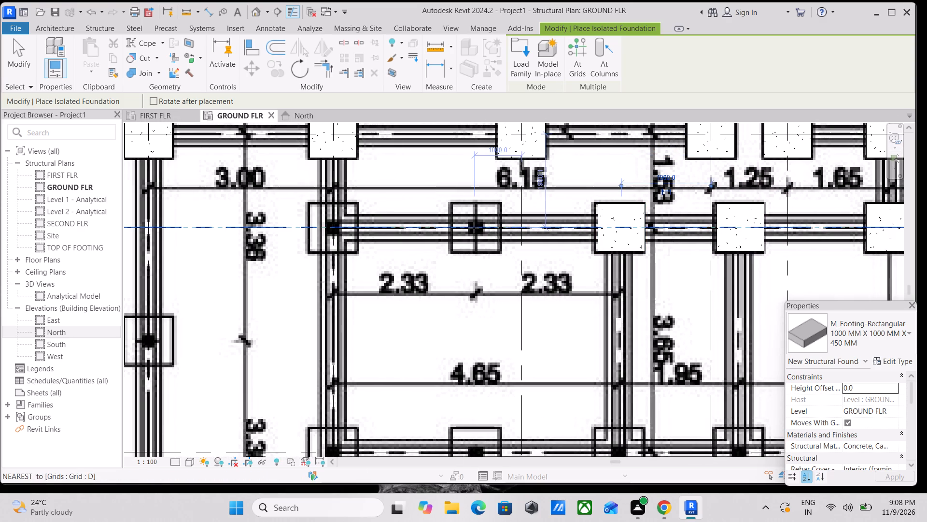
click(474, 227)
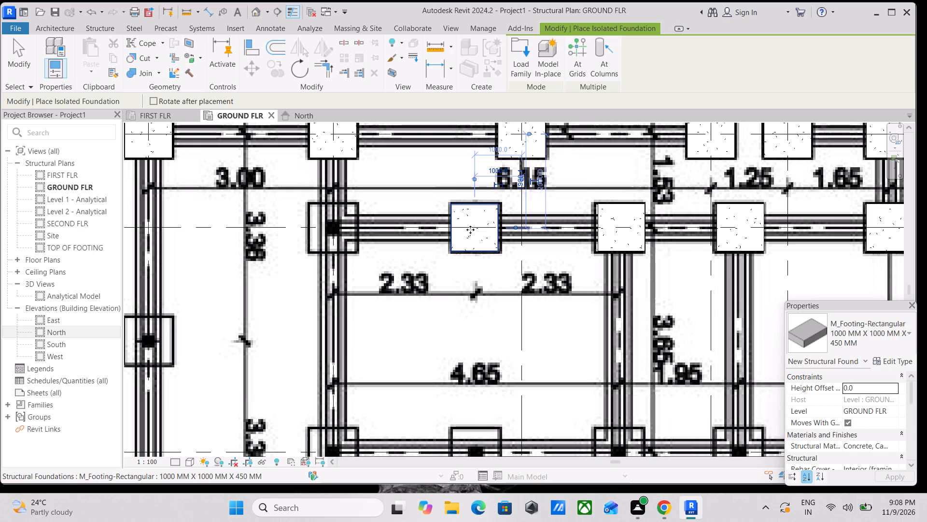
click(332, 227)
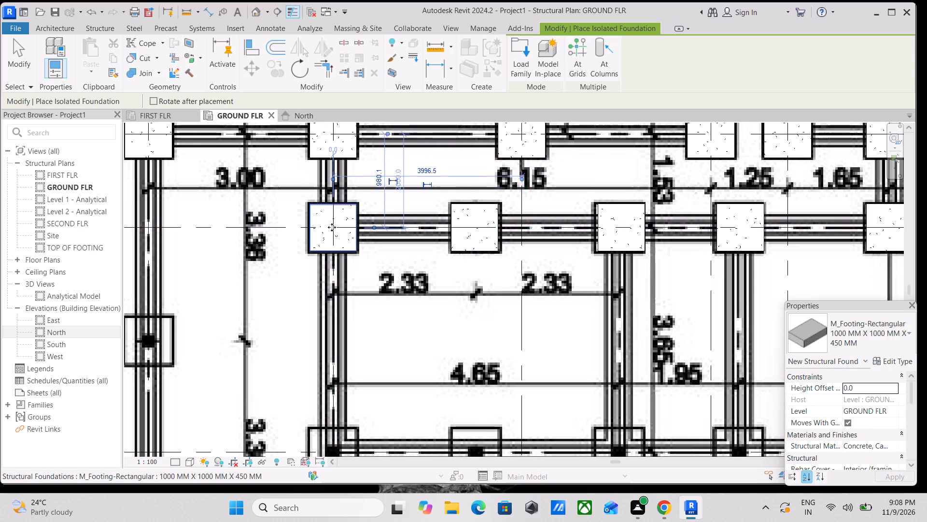
Place a 1000 MM X 1000 MM X 450 MM footing on grid 1 between grids D and E, about 2400 mm from grid E.
scroll(332, 227, down, 1)
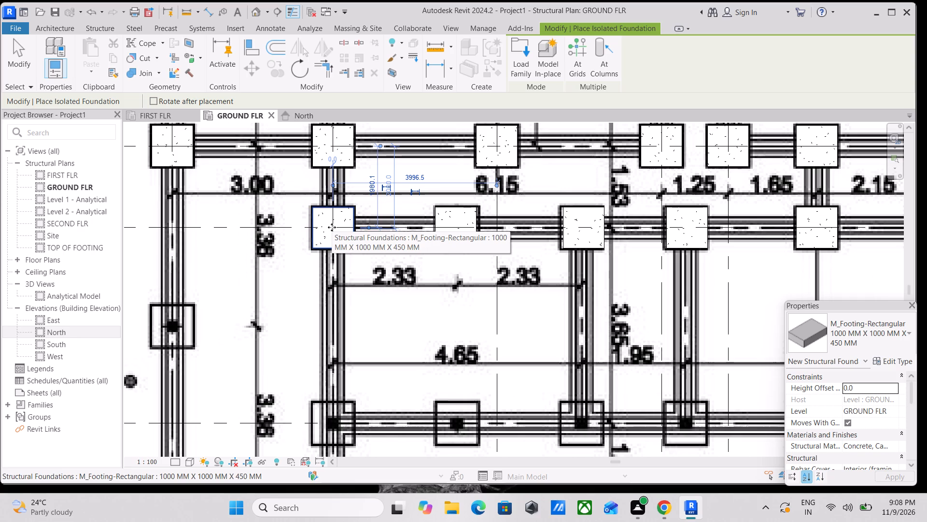
scroll(332, 227, down, 2)
middle_drag(332, 227, 449, 156)
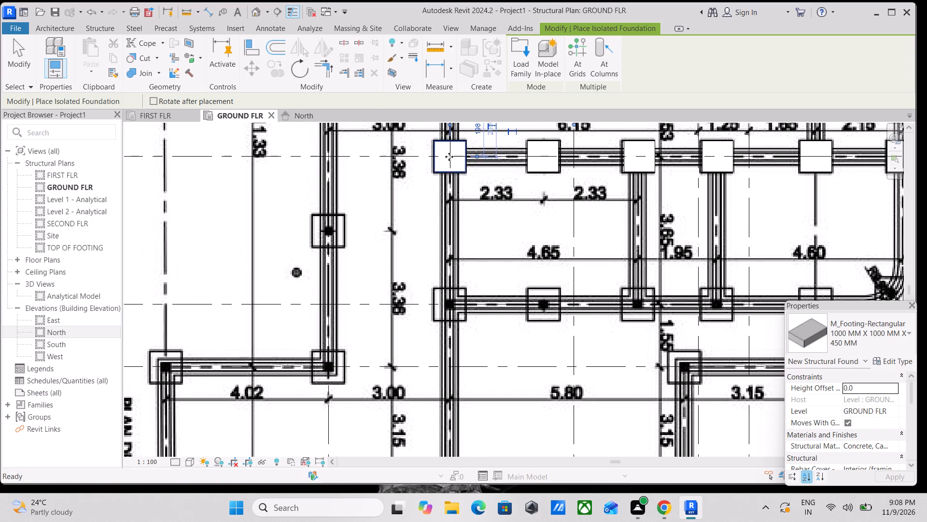
scroll(330, 235, up, 2)
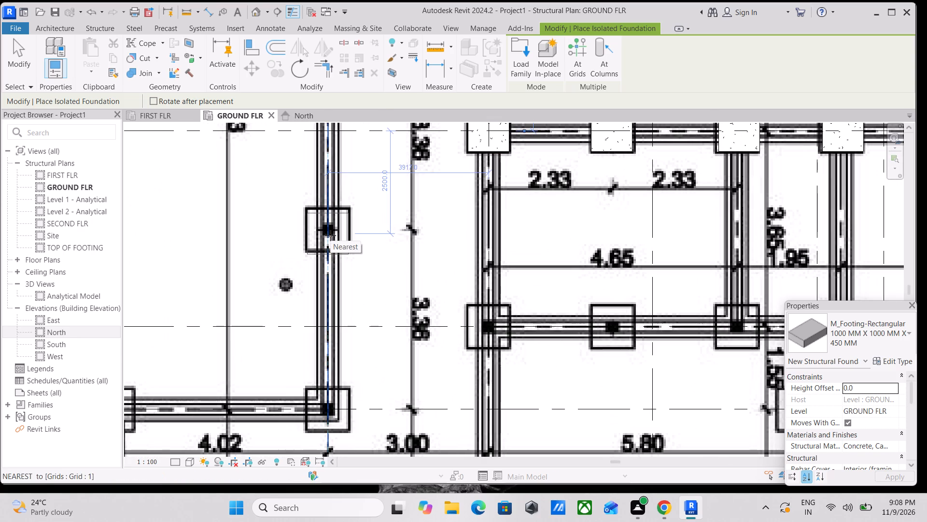
scroll(330, 235, up, 2)
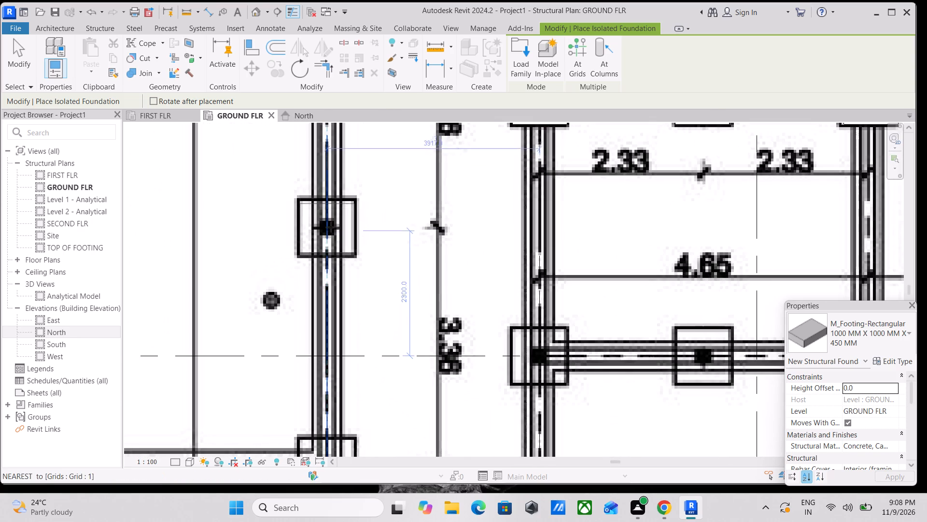
click(328, 225)
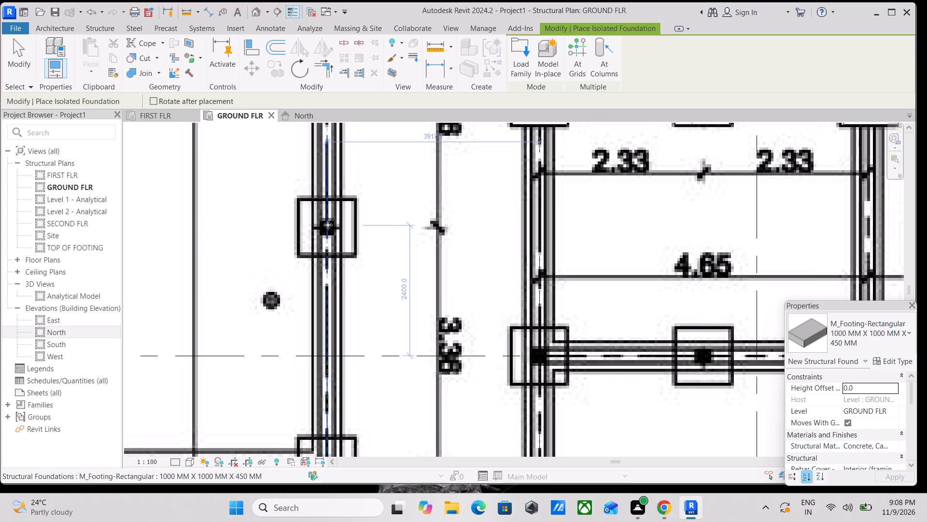
Place 1000 MM X 1000 MM X 450 MM footings on grid E at grid 2 and over the traced footing between grids 2 and 3.
scroll(328, 225, down, 7)
middle_drag(333, 237, 283, 321)
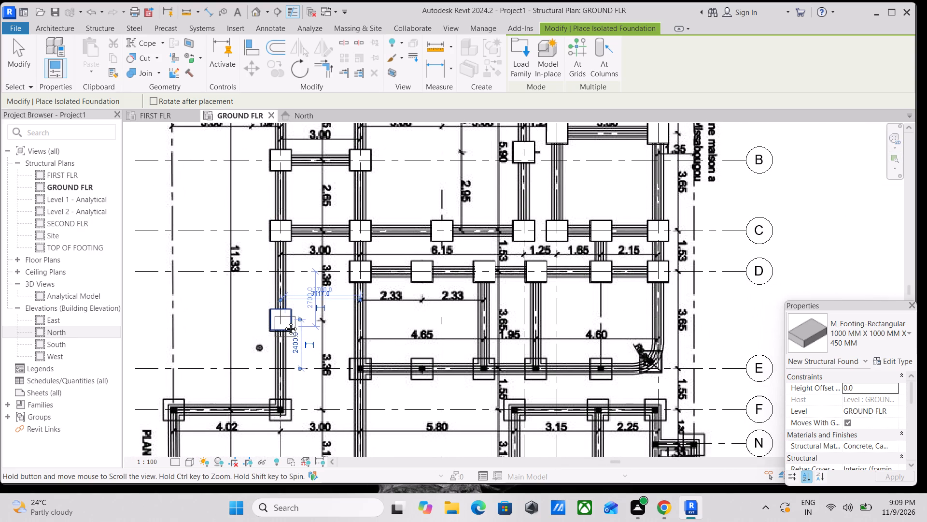
middle_drag(283, 321, 283, 320)
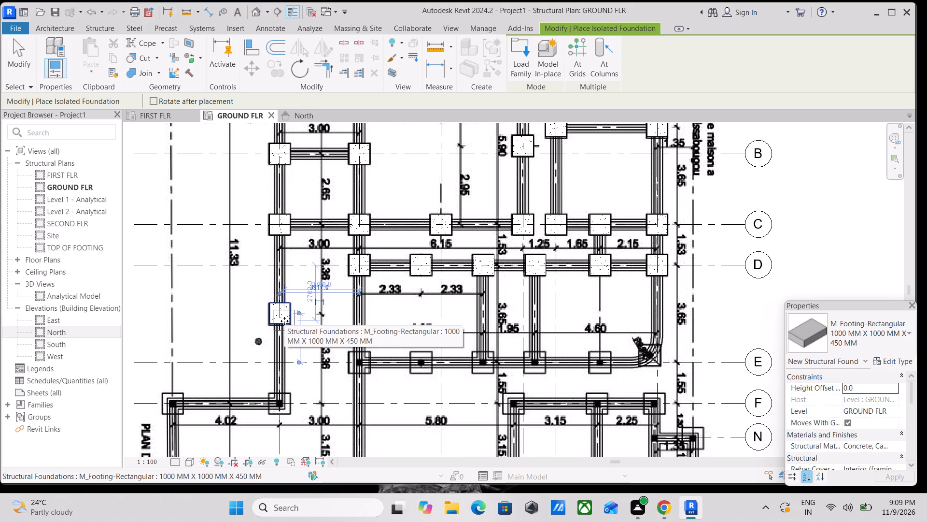
middle_drag(344, 359, 390, 230)
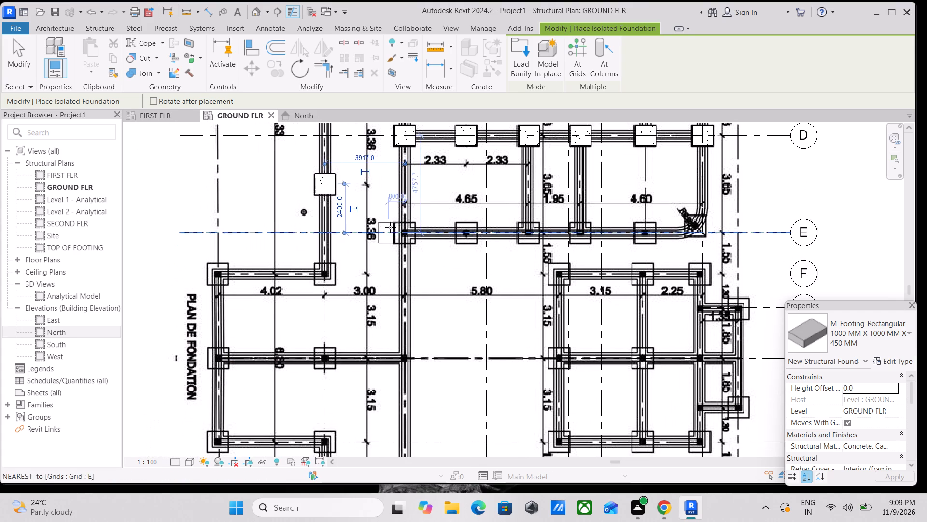
scroll(403, 236, up, 7)
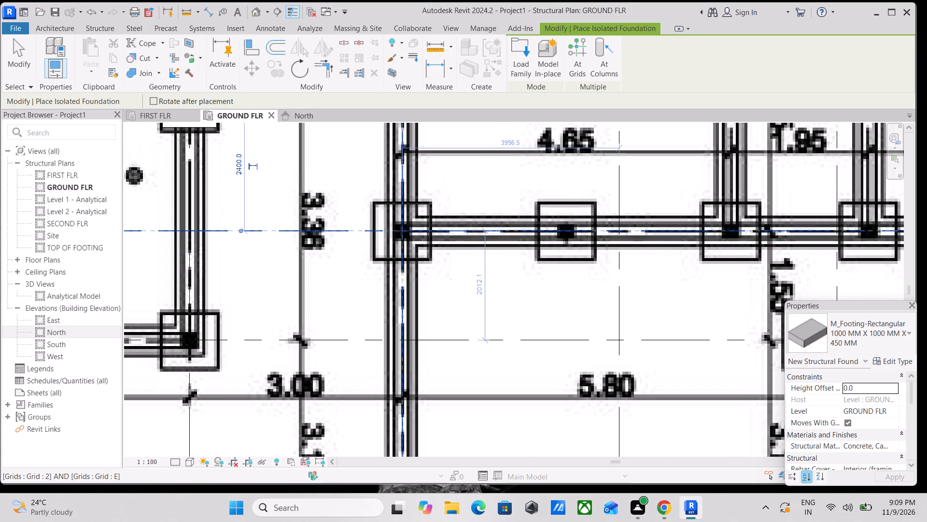
click(401, 231)
scroll(410, 230, down, 2)
middle_drag(410, 230, 381, 233)
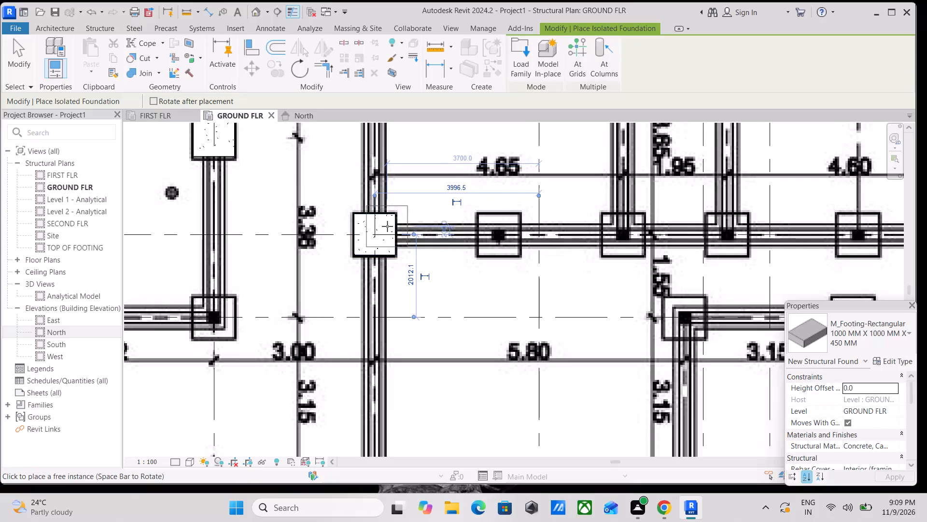
scroll(483, 226, up, 3)
click(506, 240)
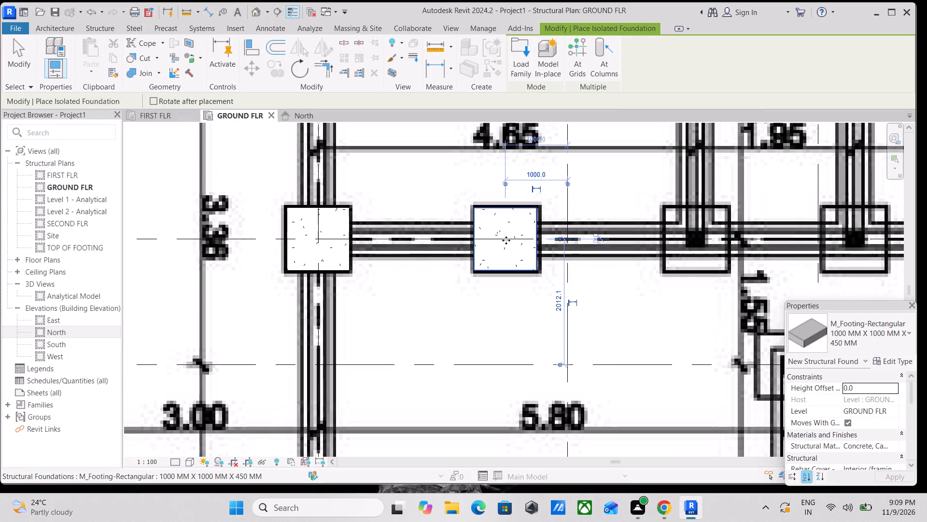
Continue the grid E footings at the wall junctions between grids 3 and 4 and between grids 4 and 5.
scroll(510, 246, down, 1)
middle_drag(510, 246, 450, 252)
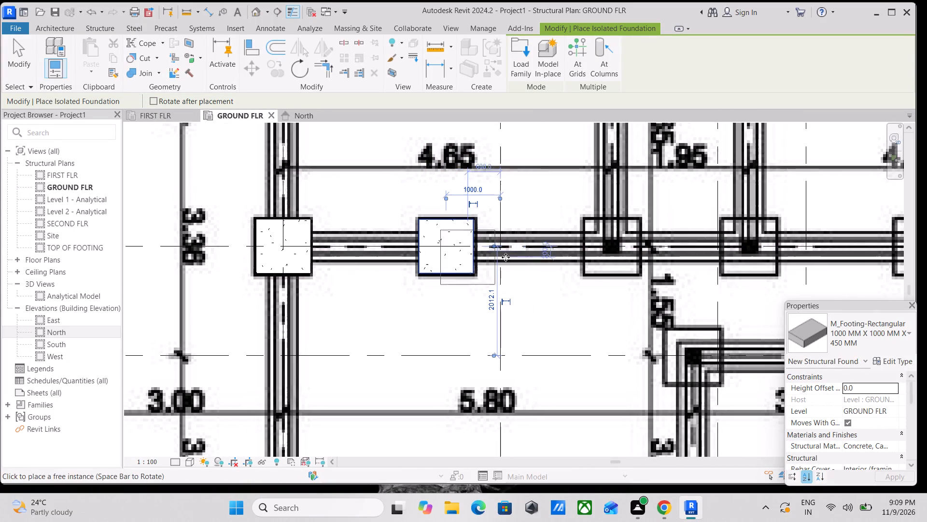
click(611, 246)
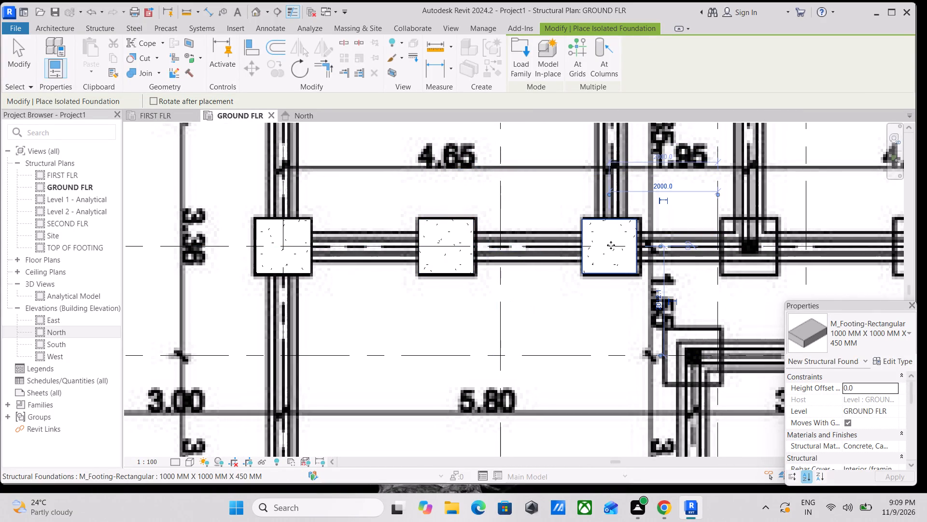
scroll(611, 244, down, 2)
middle_drag(611, 244, 459, 225)
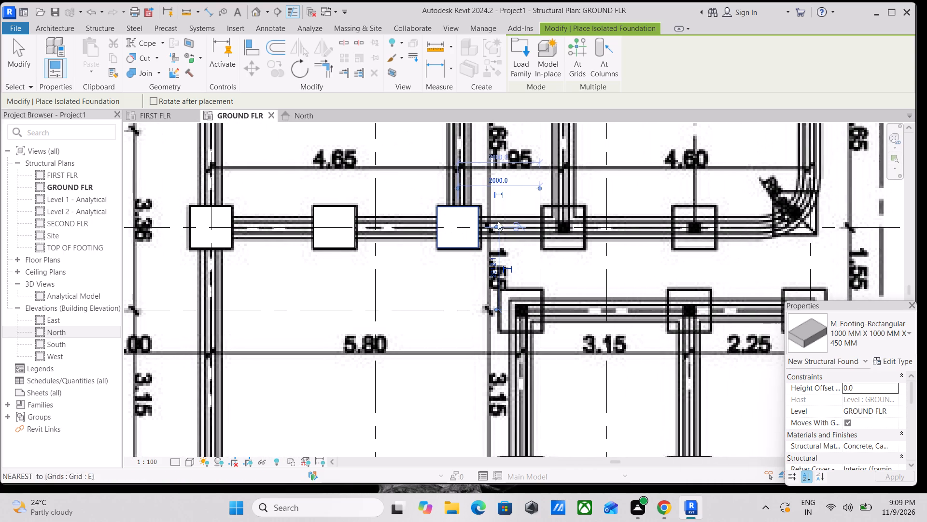
scroll(573, 235, up, 3)
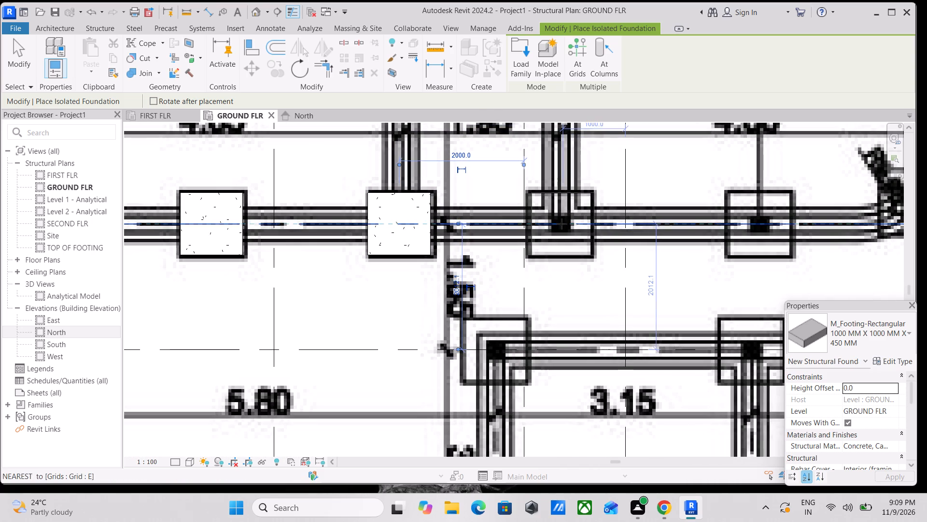
click(562, 224)
Place footings on grid E between grids 5 and 6, about 2700 mm from grid 6, and at the curved wall corner near grid 6.
middle_drag(563, 223, 491, 227)
scroll(495, 225, down, 1)
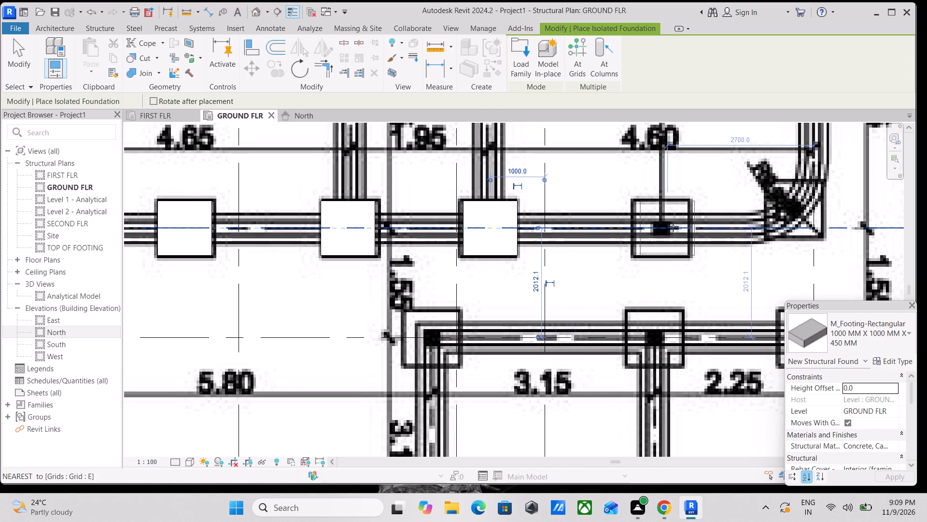
click(665, 229)
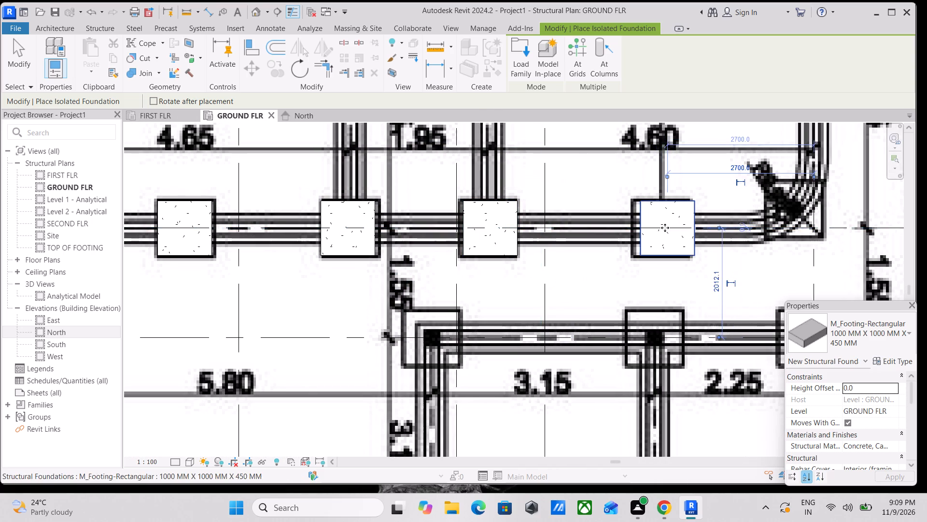
scroll(665, 228, down, 1)
middle_drag(665, 228, 520, 244)
click(631, 227)
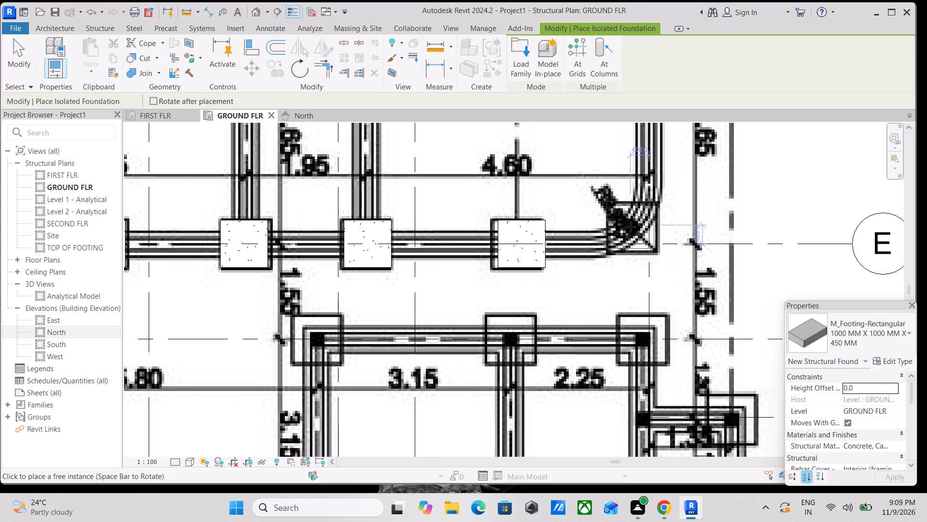
Place 1000 MM X 1000 MM X 450 MM footings on grid F at the outer wall corner about 5200 mm from grid 1 and at grid 1.
scroll(631, 227, down, 5)
middle_drag(631, 227, 626, 264)
scroll(627, 225, down, 2)
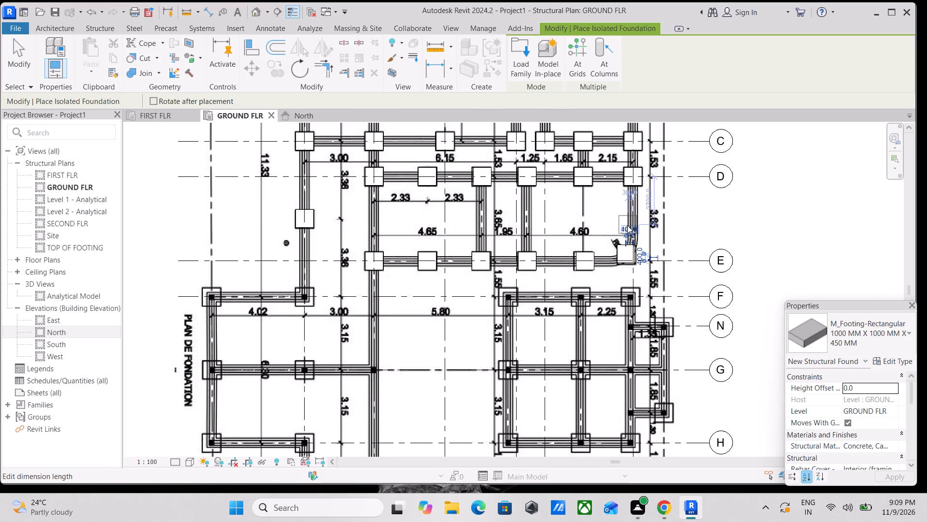
middle_drag(627, 225, 646, 121)
scroll(646, 121, down, 1)
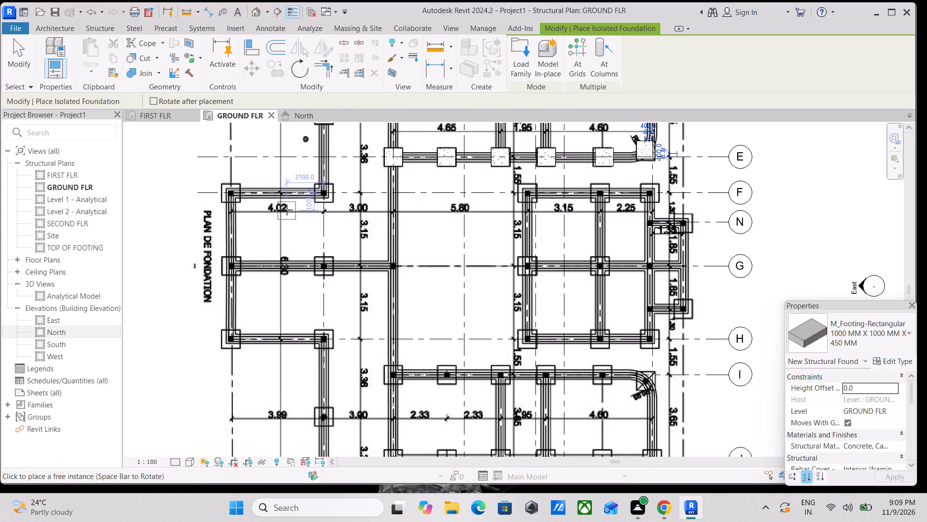
middle_drag(289, 212, 366, 293)
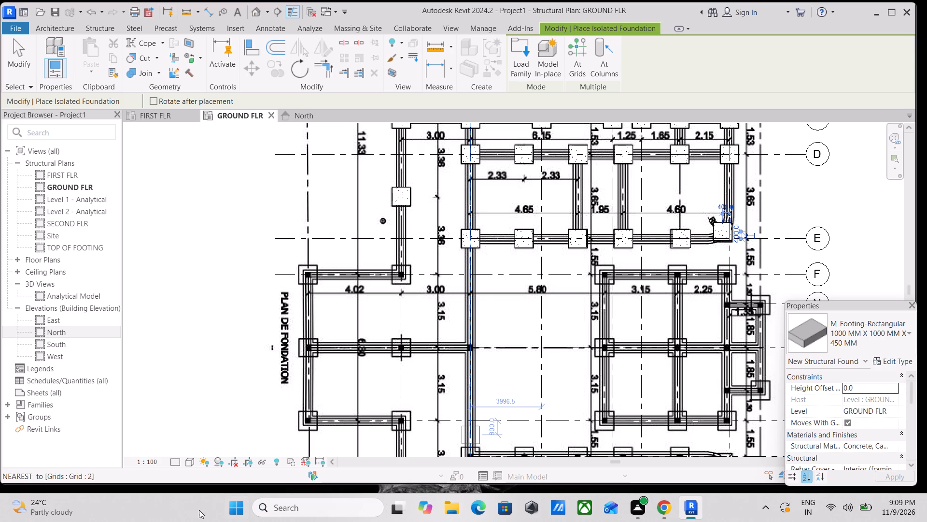
scroll(199, 510, up, 2)
scroll(311, 250, up, 3)
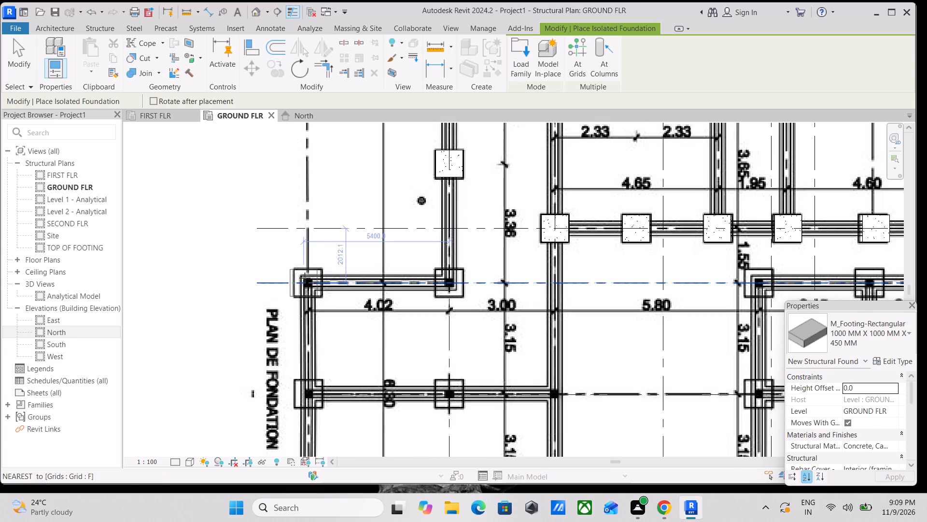
scroll(305, 277, up, 6)
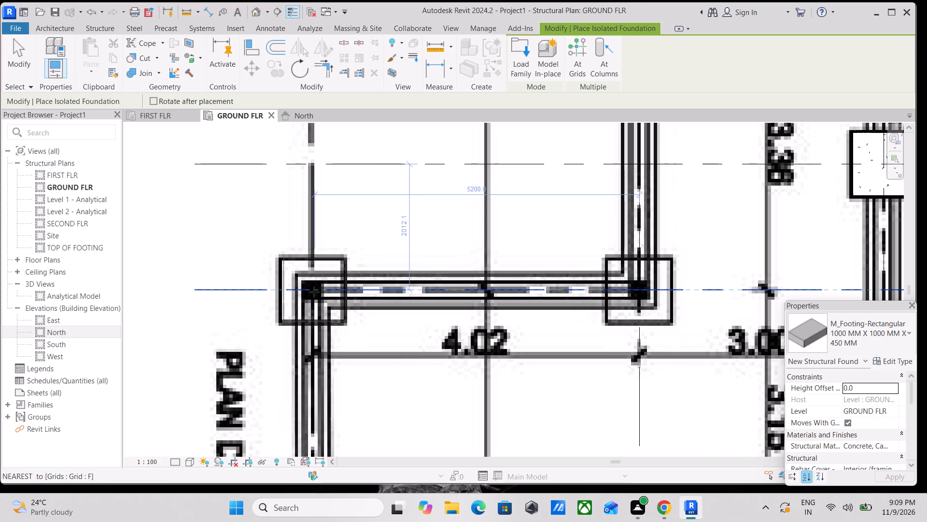
click(314, 291)
scroll(314, 291, down, 4)
middle_drag(313, 291, 210, 282)
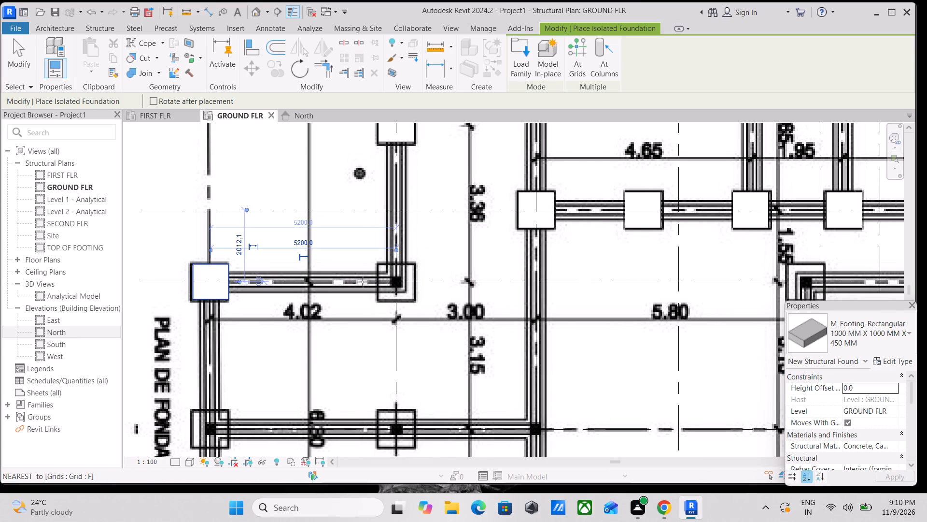
click(398, 287)
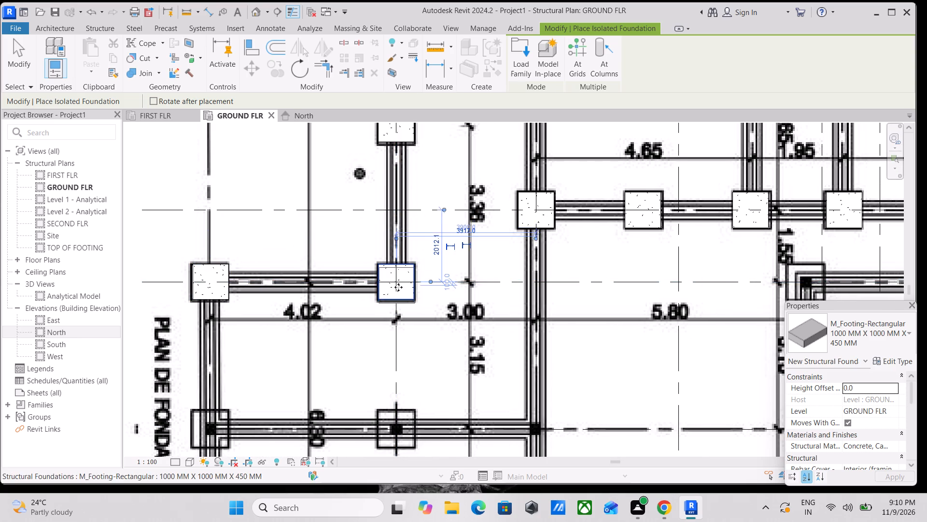
Place 1000 MM X 1000 MM X 450 MM footings on grid F about 400 mm before grid 4 and about 2900 mm before grid 6.
scroll(398, 287, down, 2)
middle_drag(398, 287, 296, 281)
middle_drag(553, 275, 464, 286)
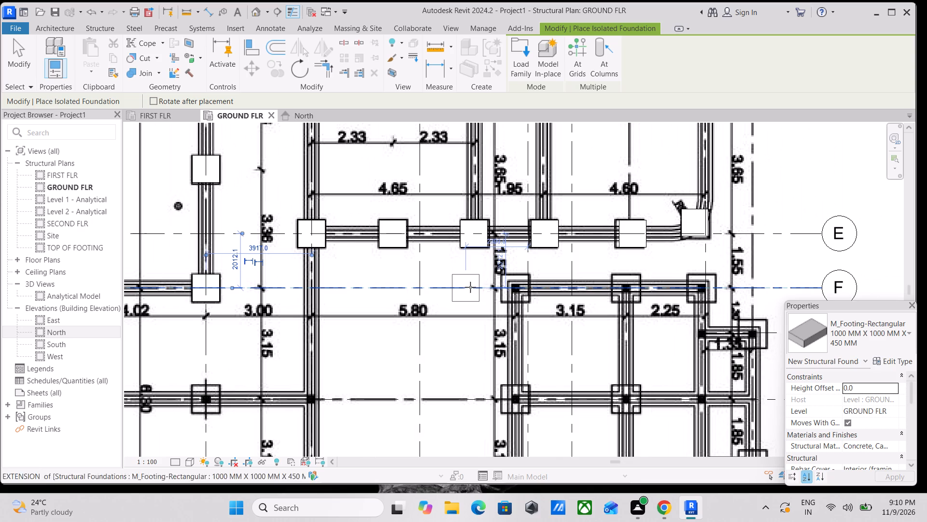
scroll(503, 291, up, 3)
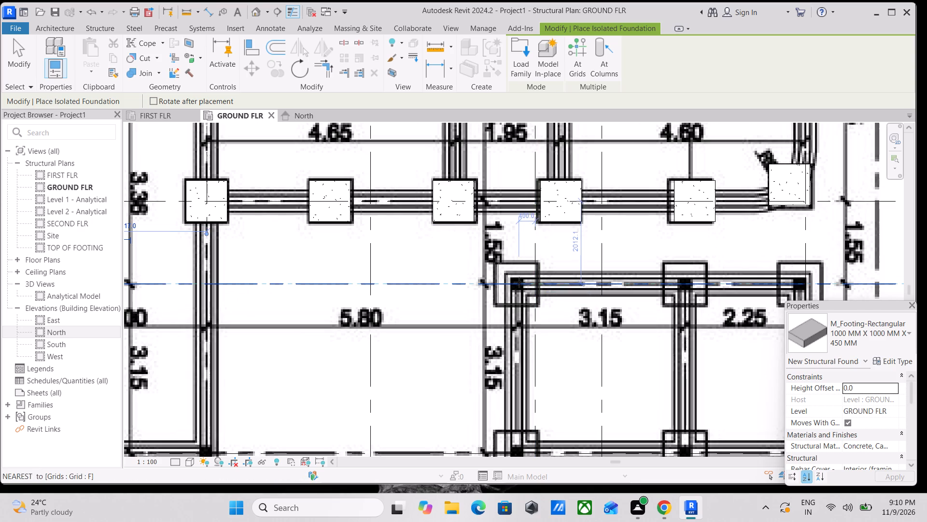
click(519, 282)
scroll(519, 282, down, 2)
middle_drag(519, 282, 439, 286)
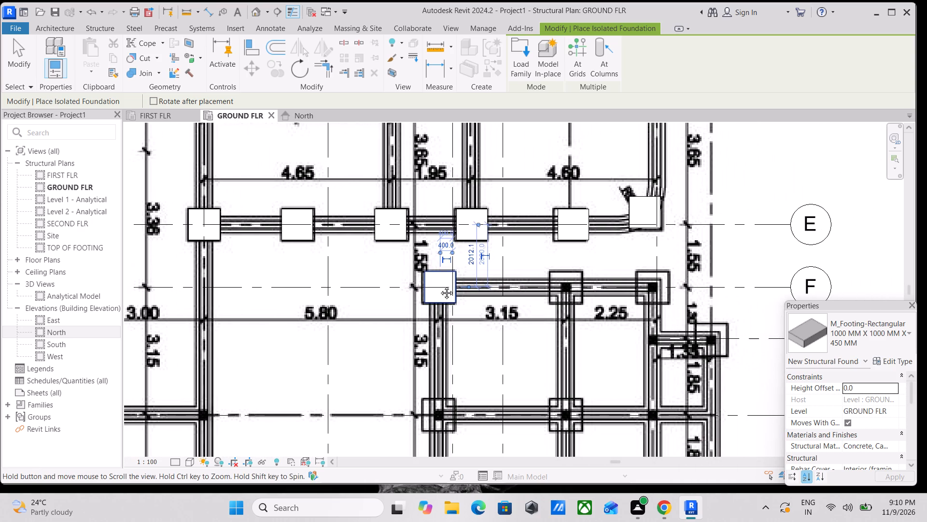
middle_drag(439, 286, 395, 286)
scroll(507, 293, up, 3)
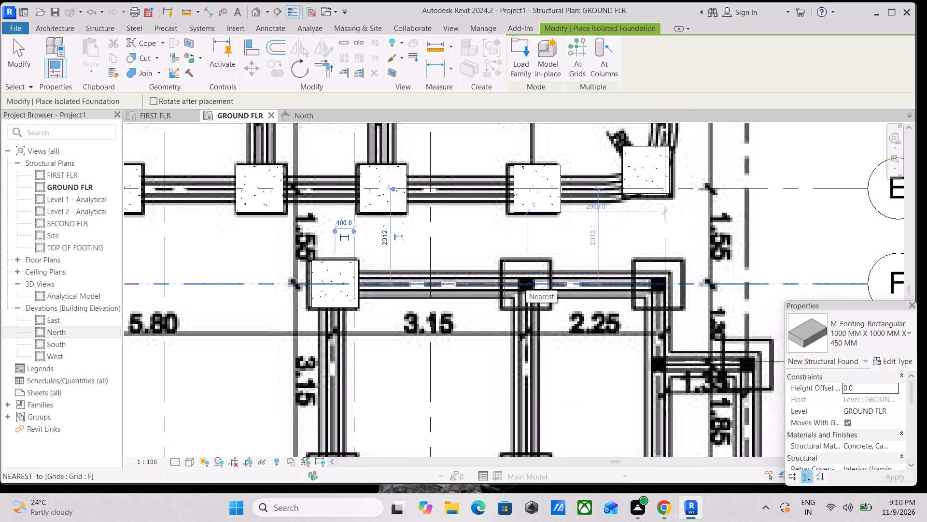
scroll(526, 285, up, 1)
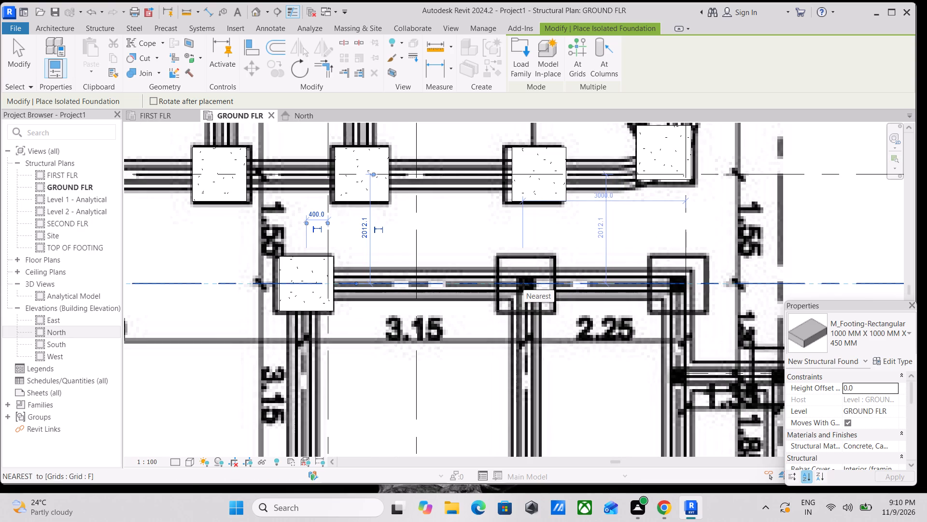
click(527, 285)
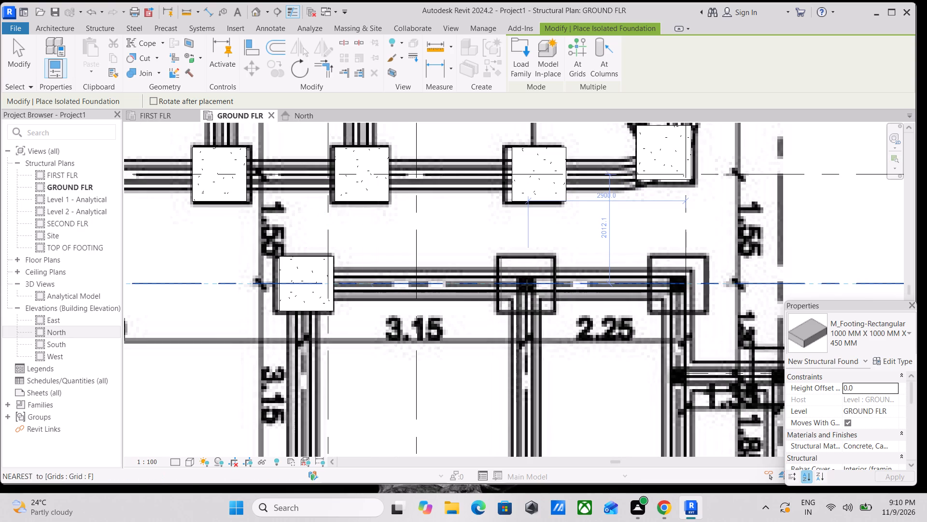
Place a footing on grid F at the traced wall corner about 200 mm from grid 6.
scroll(527, 285, down, 3)
middle_drag(525, 285, 466, 286)
scroll(578, 278, up, 2)
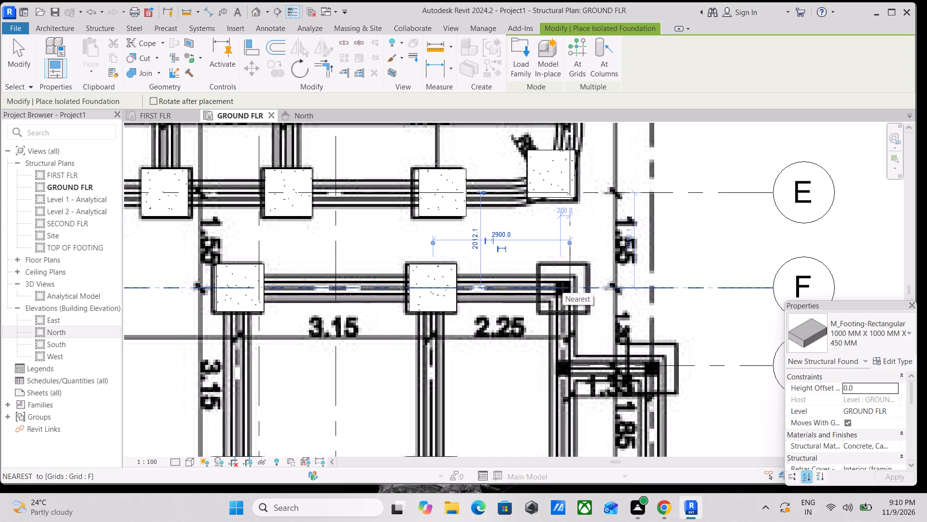
click(562, 288)
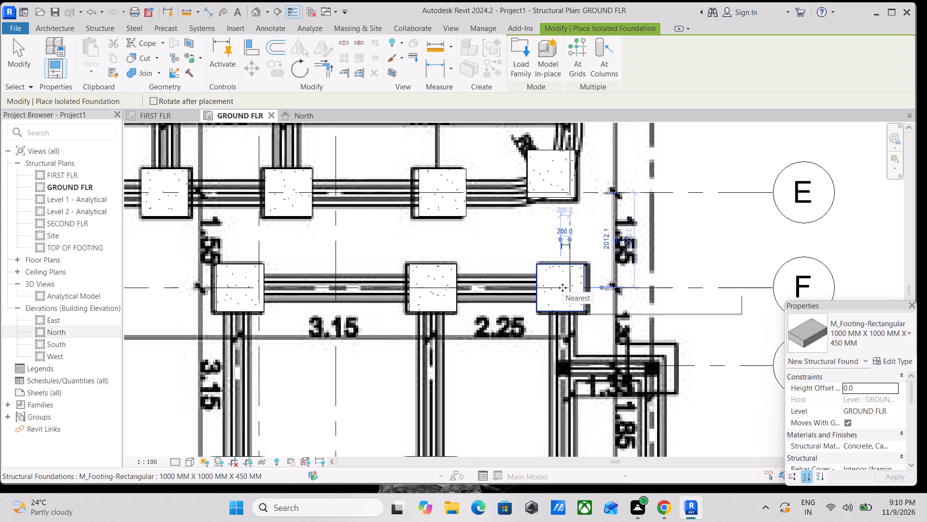
Place 1000 MM X 1000 MM X 450 MM footings on grid G at the outer wall about 5200 mm from grid 1 and at grid 1.
scroll(568, 294, down, 2)
middle_drag(568, 293, 606, 248)
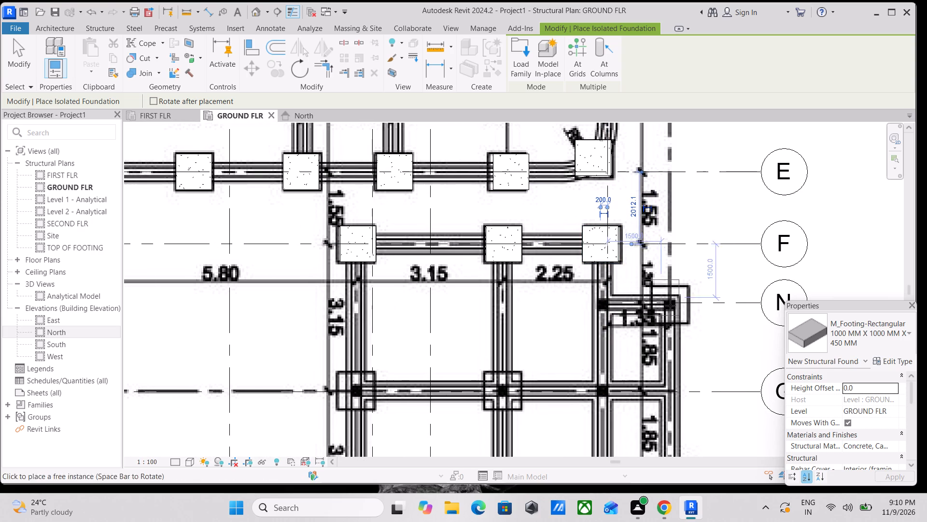
scroll(642, 312, down, 1)
middle_drag(636, 311, 716, 261)
middle_drag(610, 309, 778, 292)
scroll(624, 302, down, 3)
middle_drag(624, 302, 835, 304)
scroll(610, 346, up, 2)
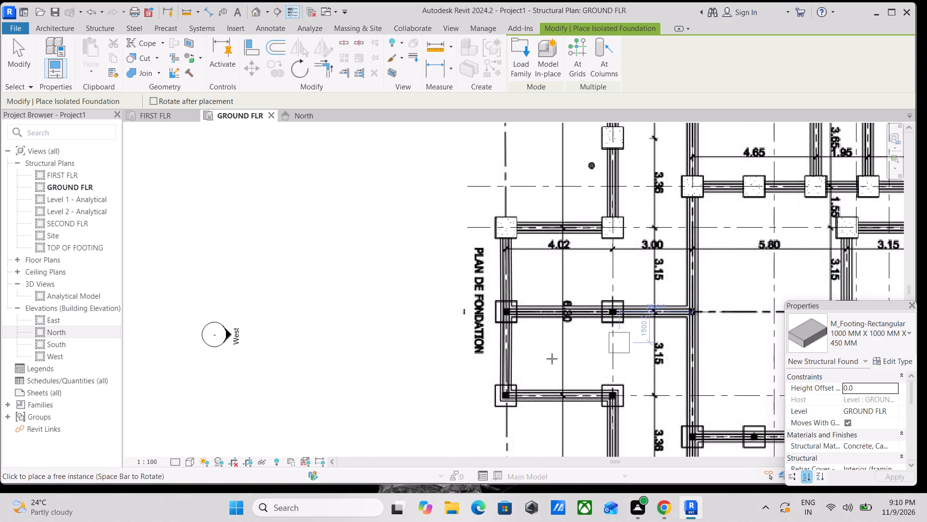
scroll(552, 359, up, 1)
scroll(468, 282, up, 3)
click(463, 297)
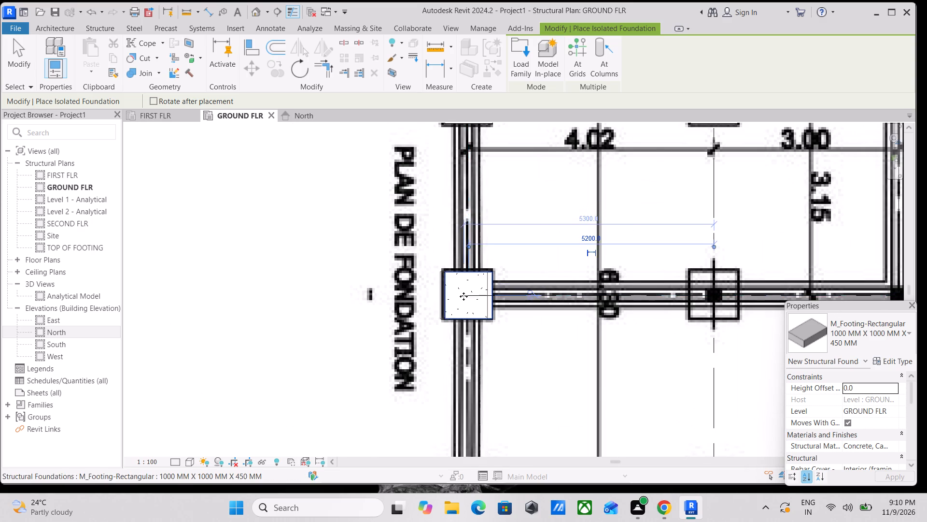
scroll(464, 296, down, 2)
middle_drag(464, 296, 393, 309)
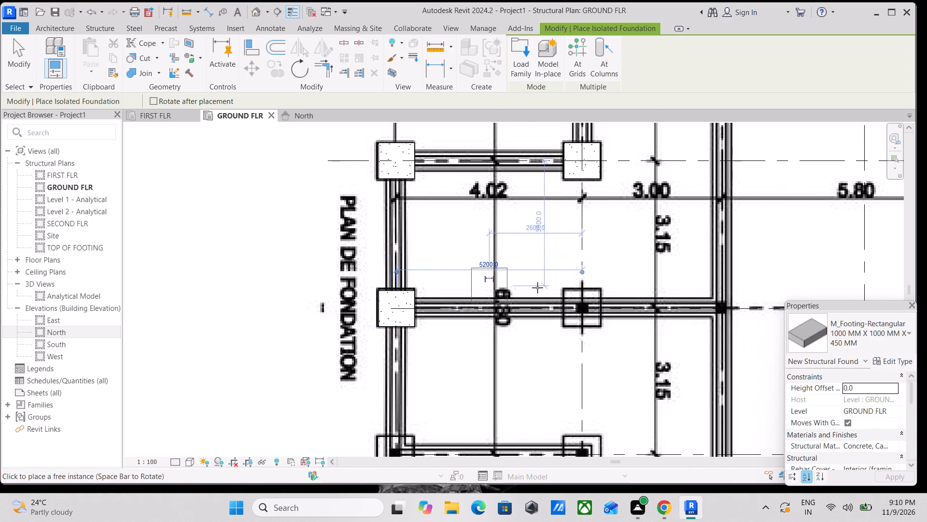
click(583, 307)
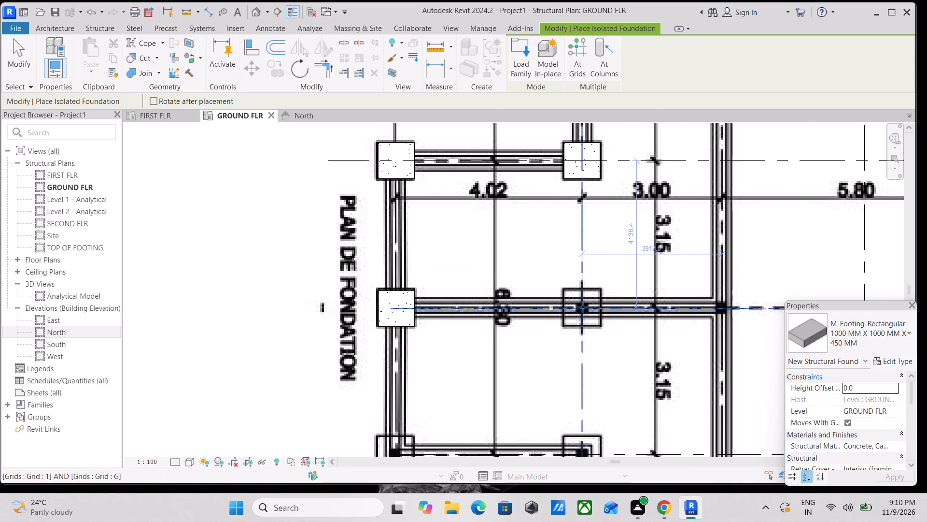
Place a footing on grid G over the traced footing between grids 3 and 4, about 400 mm from grid 4.
scroll(583, 307, down, 4)
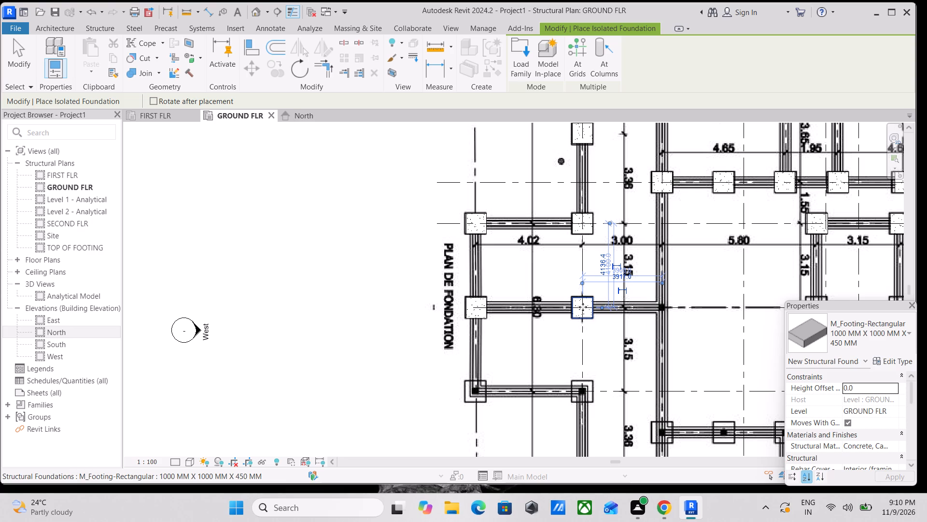
scroll(683, 249, down, 3)
middle_drag(676, 249, 526, 262)
scroll(536, 264, up, 1)
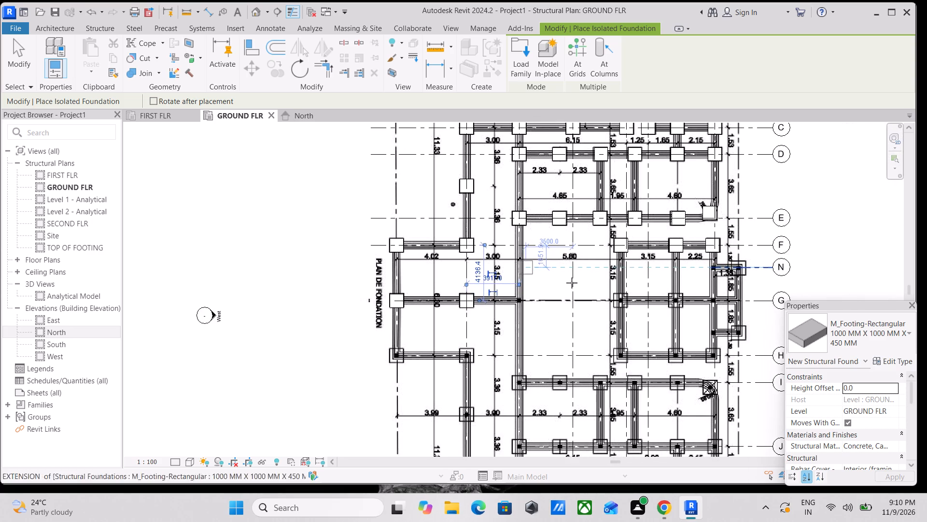
scroll(582, 287, up, 2)
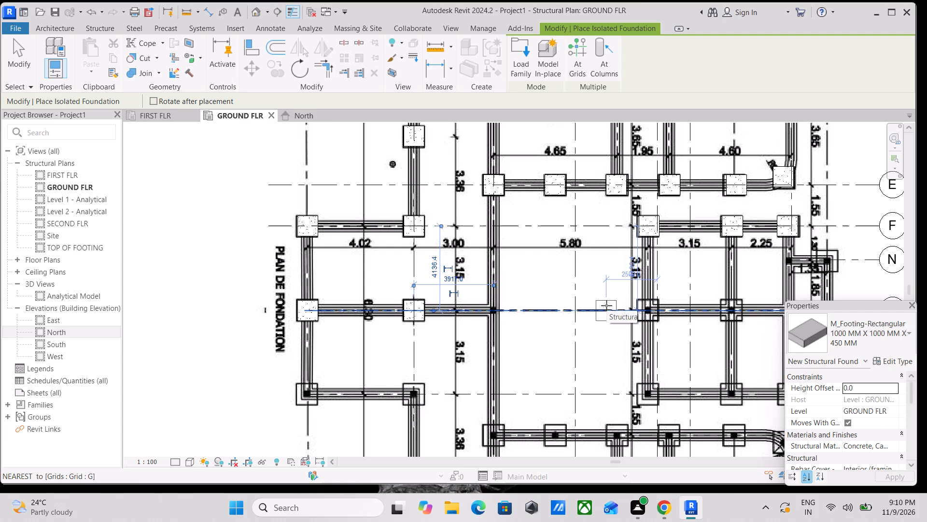
scroll(683, 304, up, 5)
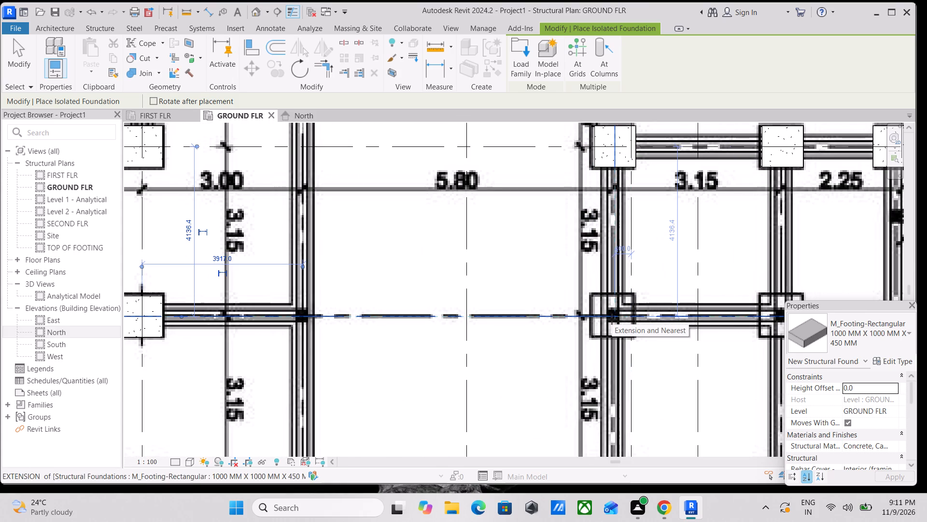
scroll(612, 319, up, 2)
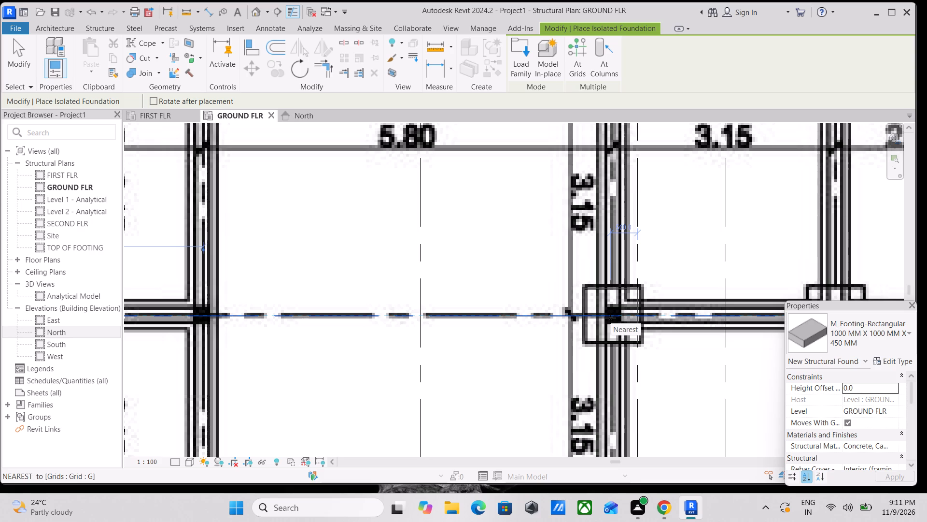
scroll(634, 260, down, 1)
middle_drag(619, 292, 597, 305)
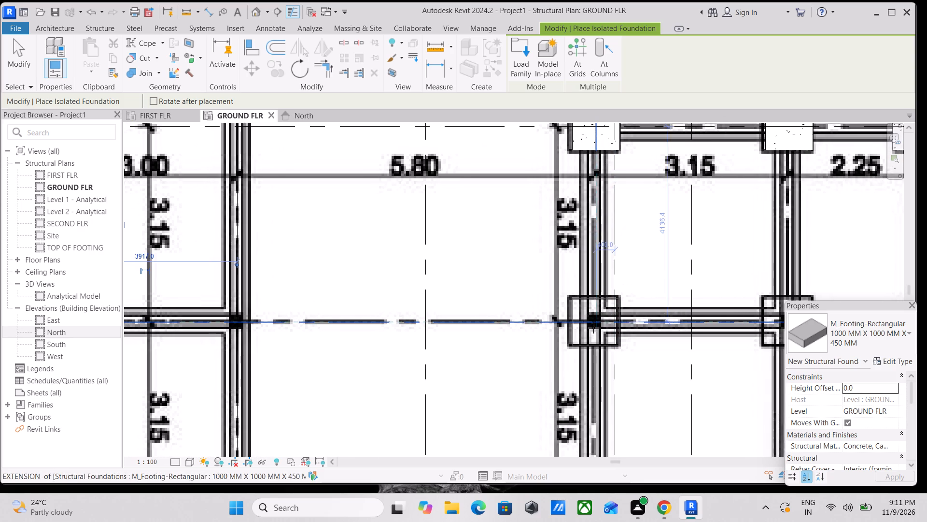
click(593, 323)
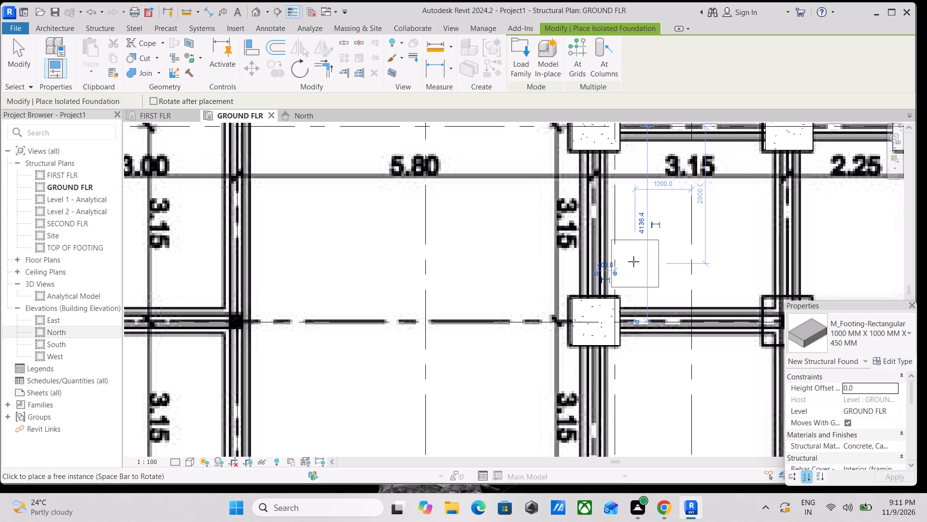
Place a footing on grid G at the wall junction between grids 5 and 6, about 3624 mm from grid 4.
scroll(612, 278, down, 2)
middle_drag(600, 274, 472, 299)
scroll(479, 298, up, 1)
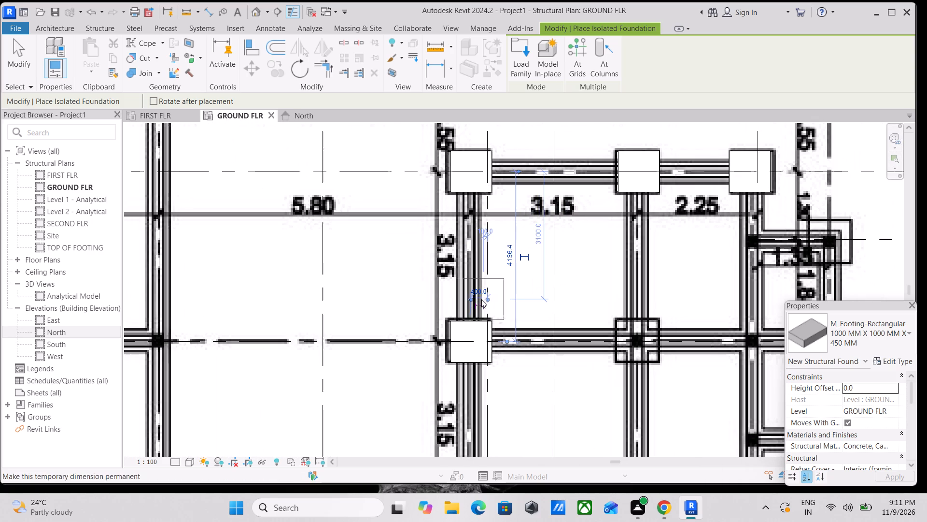
scroll(534, 312, up, 2)
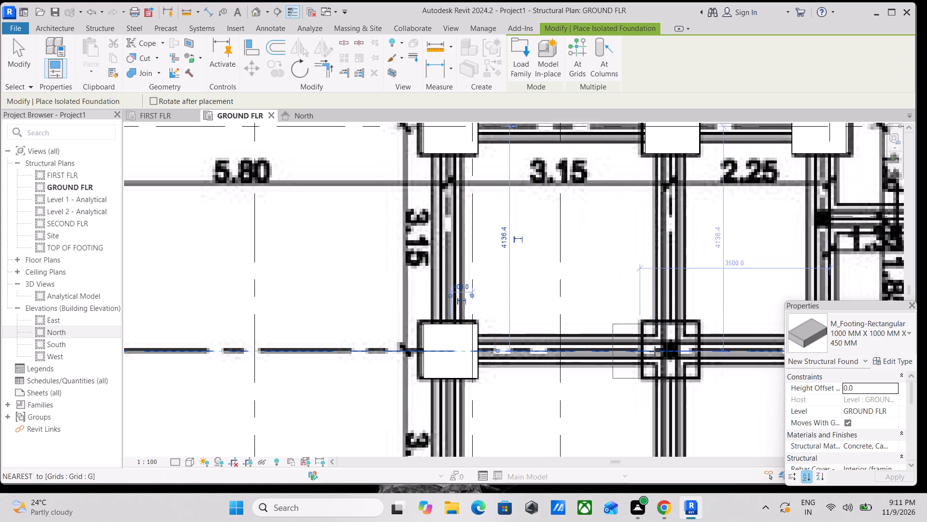
scroll(676, 355, up, 3)
click(668, 351)
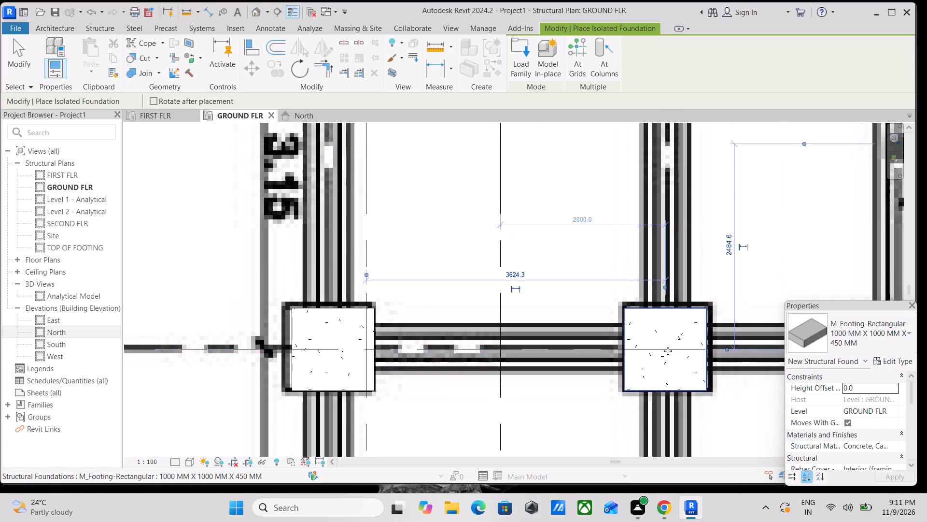
Place a footing at the projecting wall corner between grids G and H, about 1700 mm beyond grid 6 and 2400 mm from grid G.
scroll(668, 351, down, 3)
middle_drag(668, 351, 535, 350)
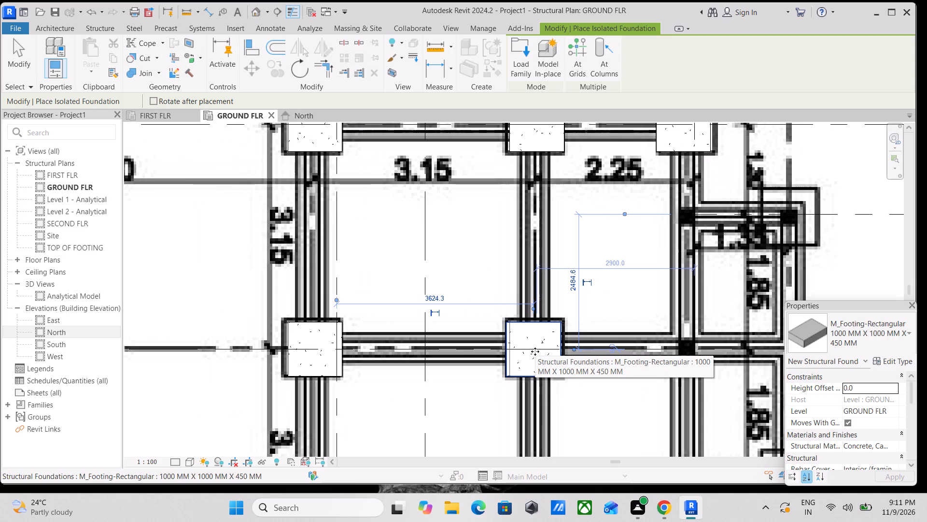
scroll(559, 326, down, 2)
middle_drag(562, 322, 695, 251)
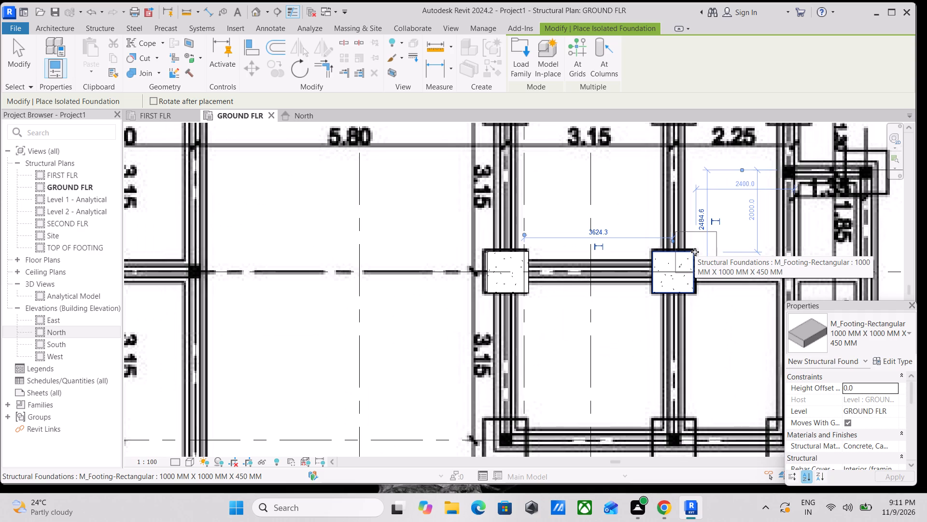
scroll(691, 254, down, 3)
scroll(662, 301, up, 1)
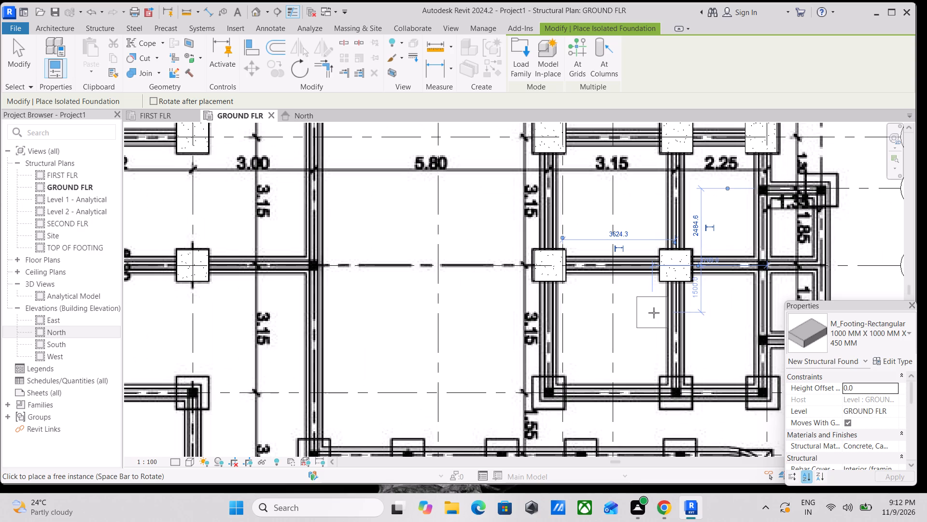
scroll(654, 313, down, 3)
middle_drag(654, 313, 573, 315)
scroll(623, 295, up, 5)
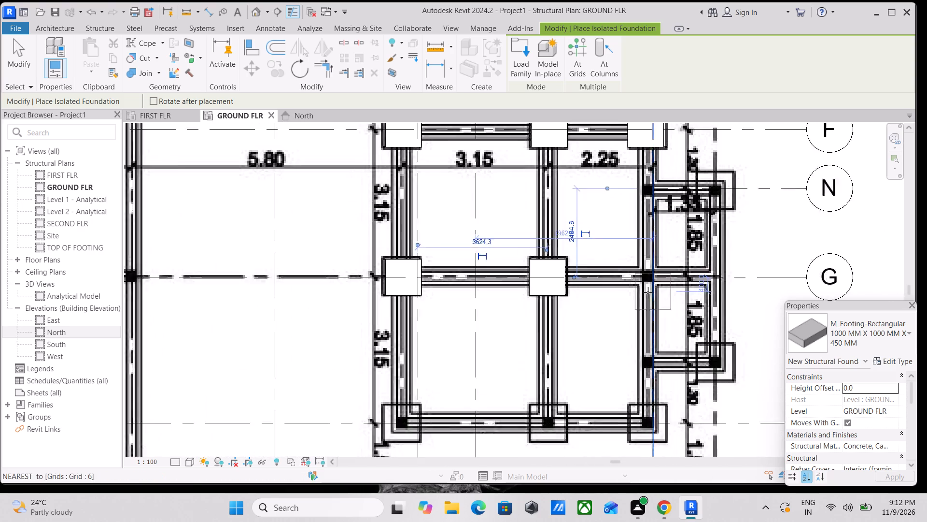
scroll(648, 292, up, 2)
scroll(647, 263, down, 6)
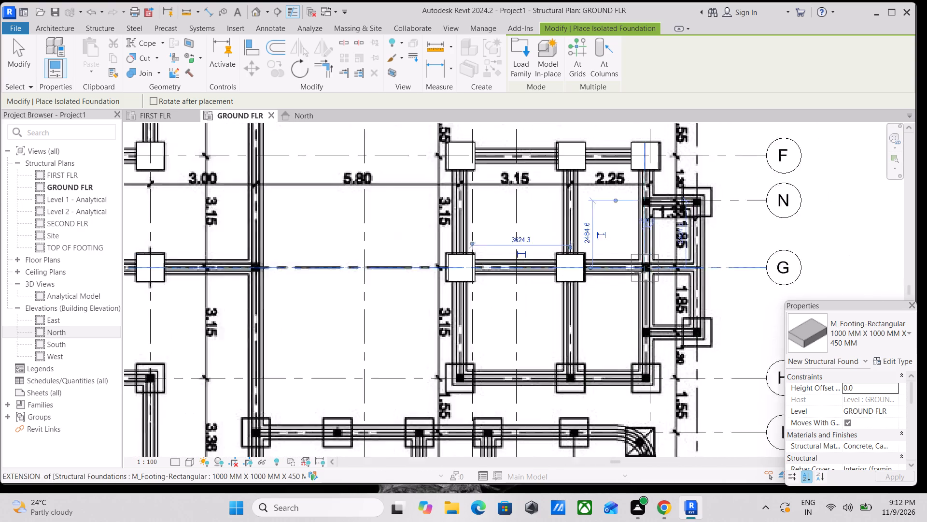
middle_drag(640, 273, 683, 220)
scroll(691, 281, up, 3)
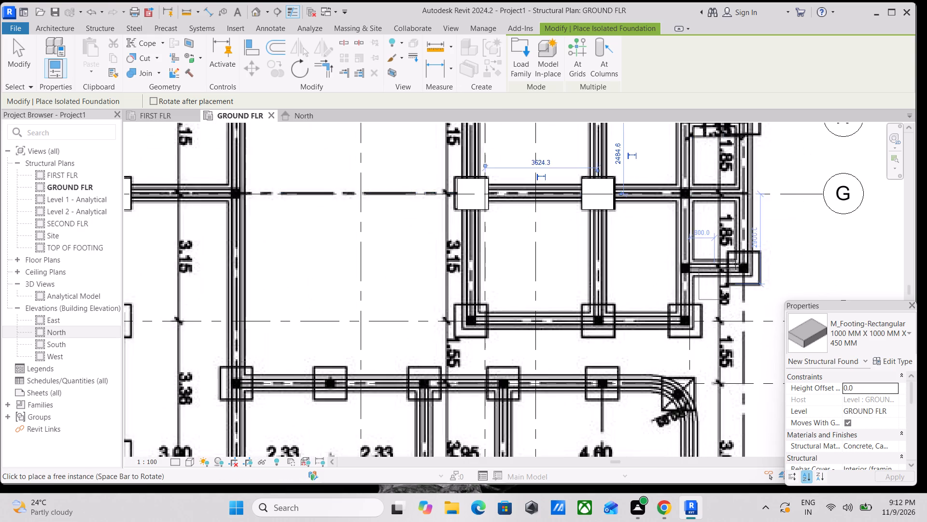
scroll(739, 261, up, 1)
middle_drag(733, 261, 622, 274)
scroll(633, 275, up, 2)
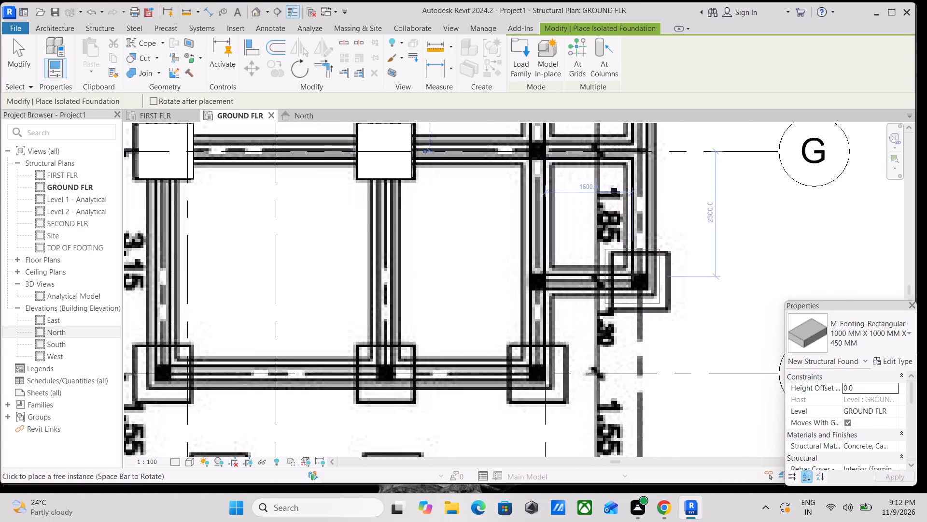
scroll(633, 275, up, 1)
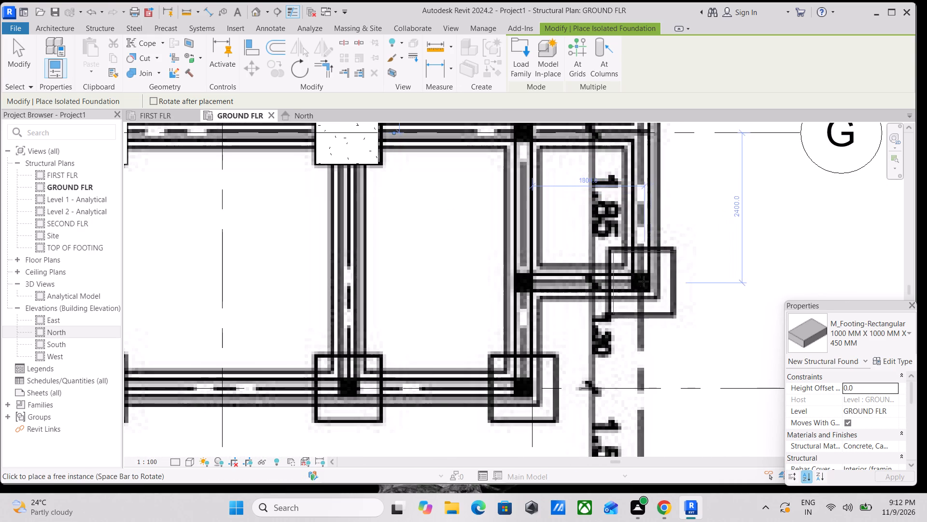
click(639, 281)
Place a 1000 MM X 1000 MM X 450 MM footing on grid N at the projecting wall corner beyond grid 6.
scroll(639, 281, down, 1)
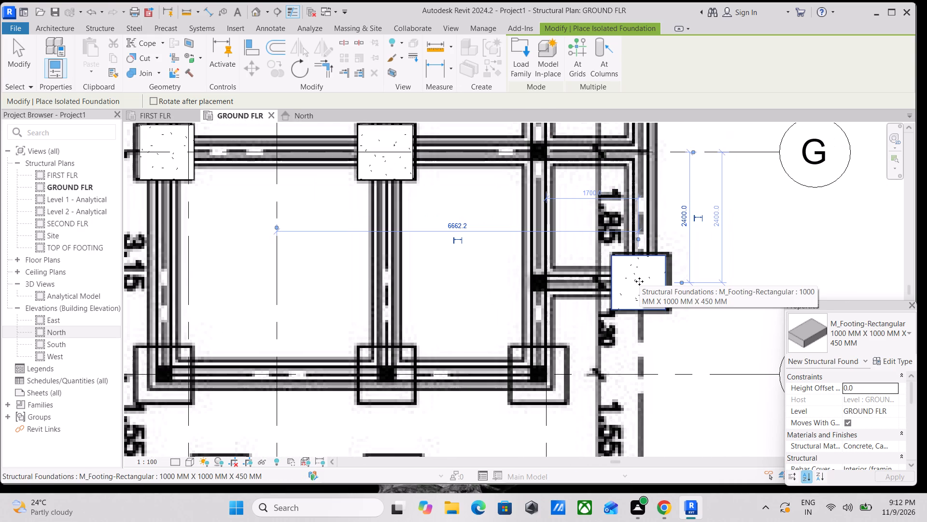
scroll(642, 254, down, 2)
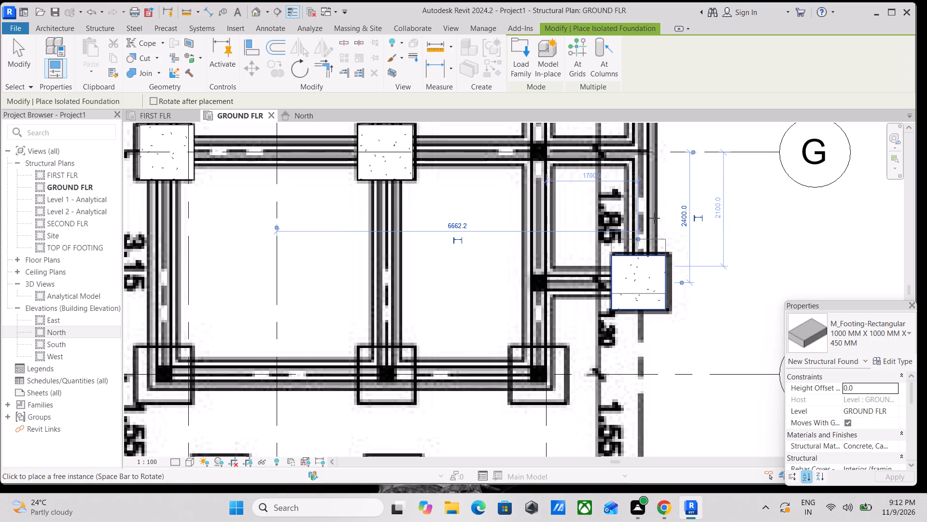
middle_drag(654, 218, 688, 330)
scroll(688, 185, up, 3)
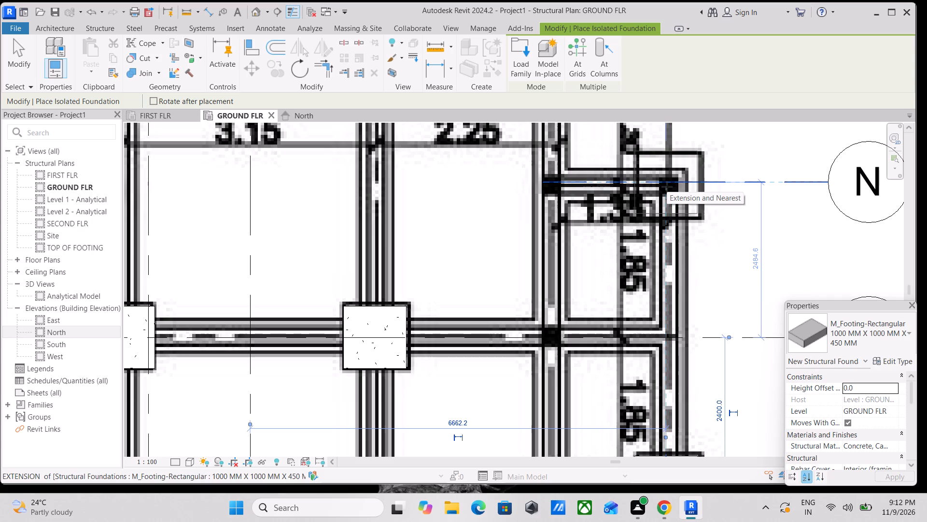
scroll(667, 187, up, 1)
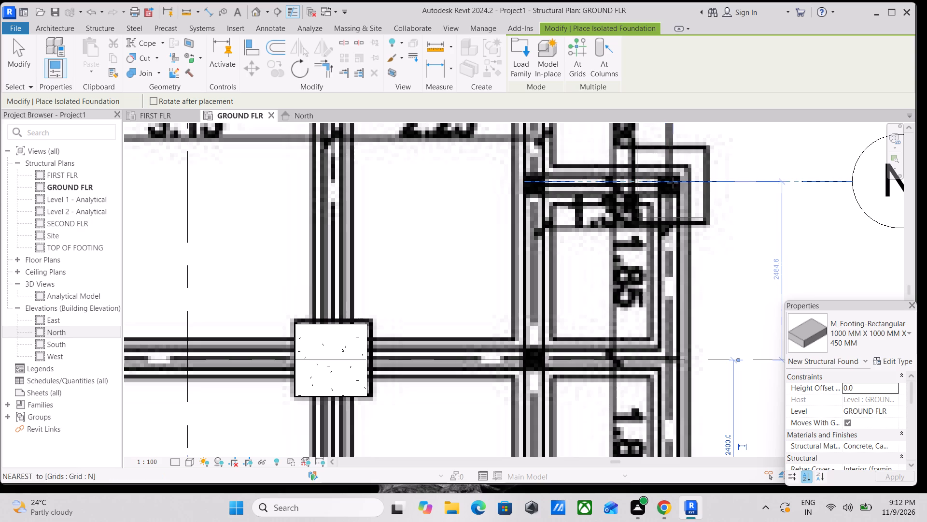
click(670, 183)
Place footings on grid H about 200 mm and 2900 mm from grid 6, and at the wall corner between grids 3 and 4.
scroll(670, 183, down, 2)
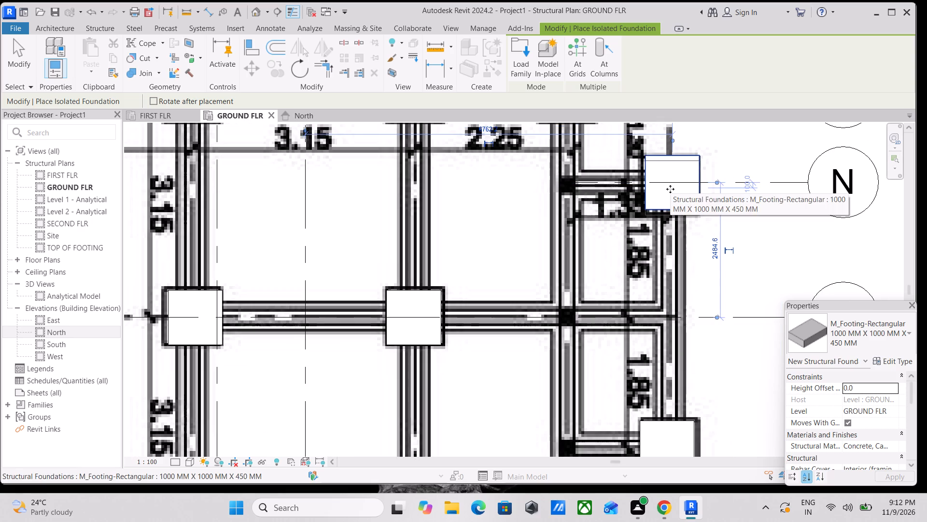
scroll(670, 189, down, 4)
middle_drag(670, 189, 713, 135)
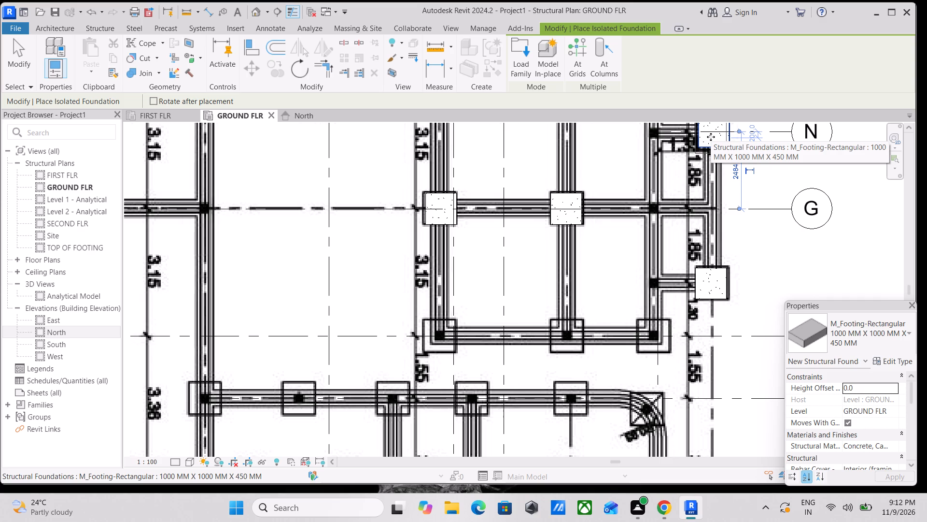
scroll(700, 154, down, 3)
middle_drag(689, 174, 700, 148)
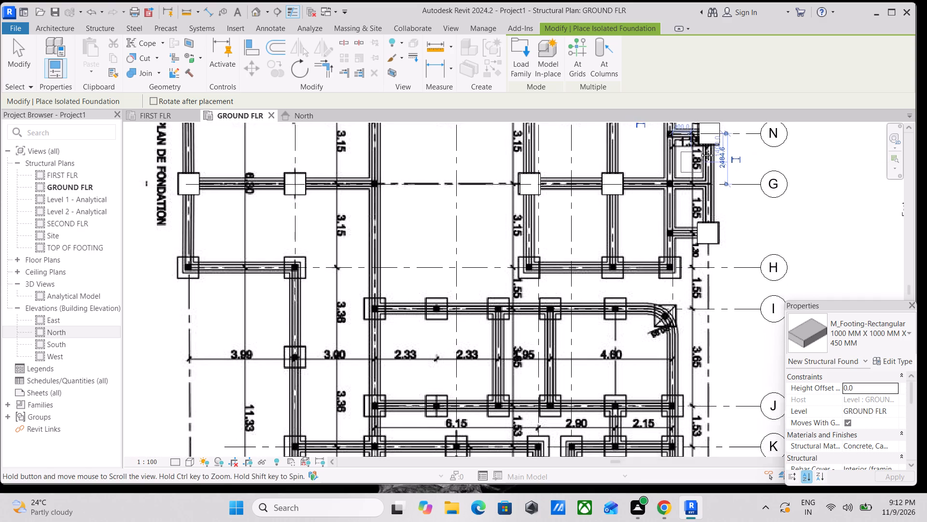
middle_drag(700, 148, 704, 144)
scroll(704, 144, up, 1)
scroll(679, 280, up, 7)
click(677, 247)
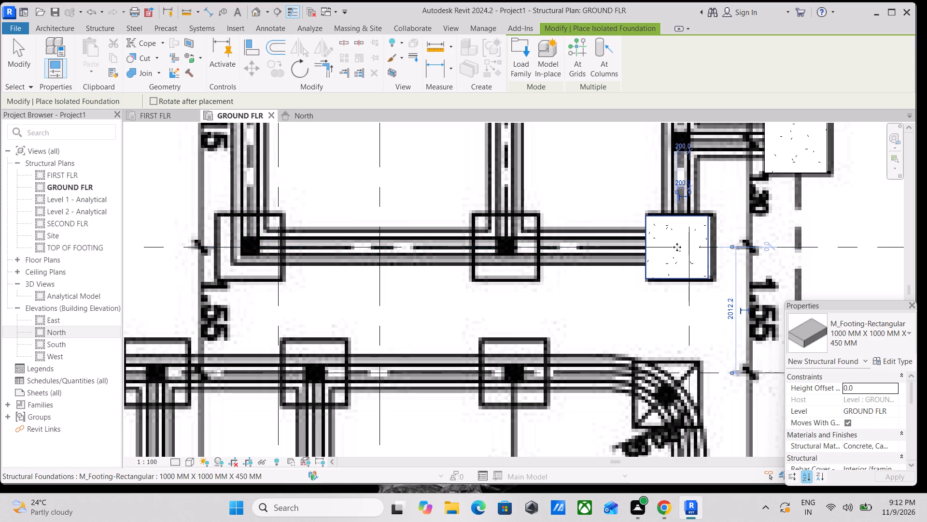
click(506, 246)
scroll(506, 246, down, 1)
middle_drag(506, 246, 659, 251)
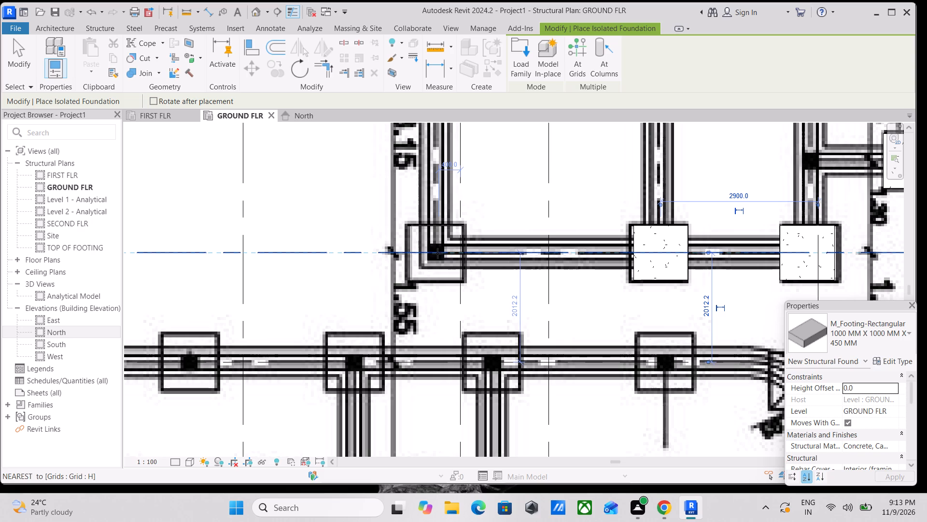
click(435, 254)
Place a footing at the intersection of grids H and 1, over the traced footing.
scroll(435, 254, down, 4)
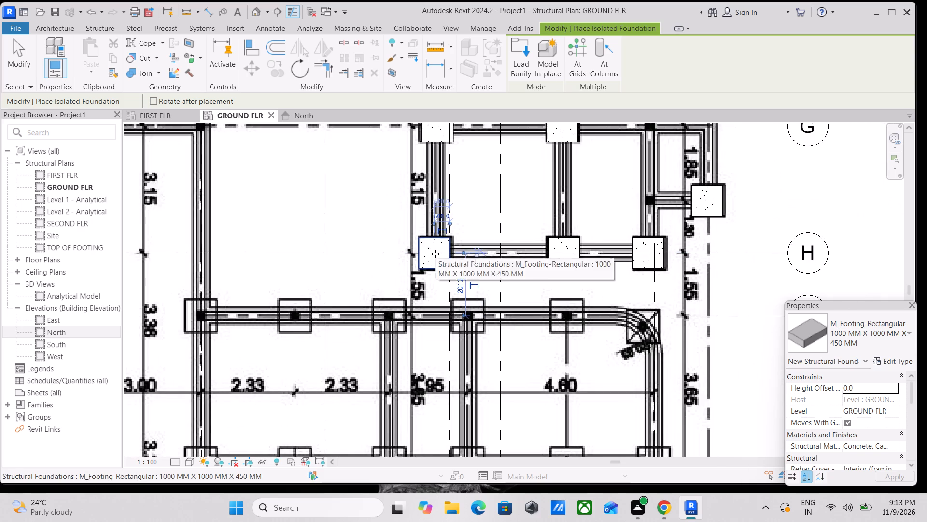
scroll(435, 254, down, 2)
middle_drag(436, 254, 549, 328)
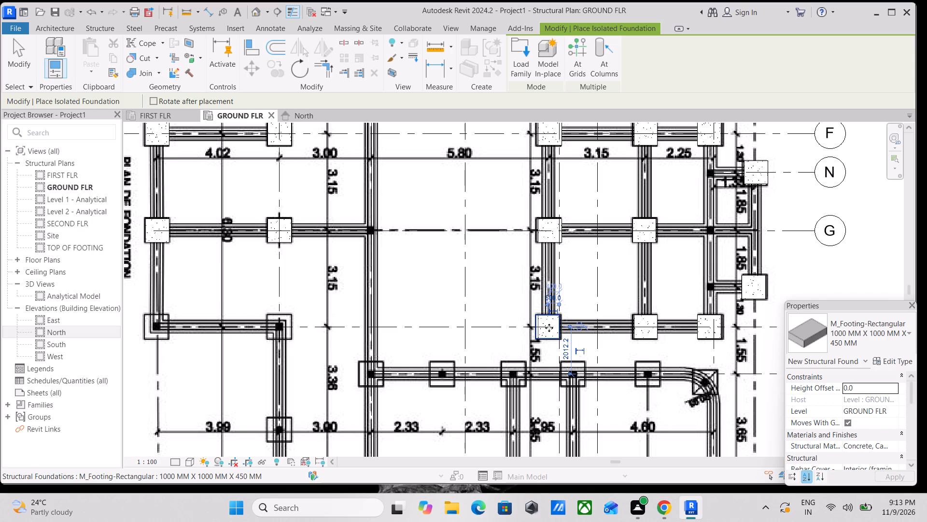
scroll(549, 328, down, 3)
scroll(510, 310, up, 2)
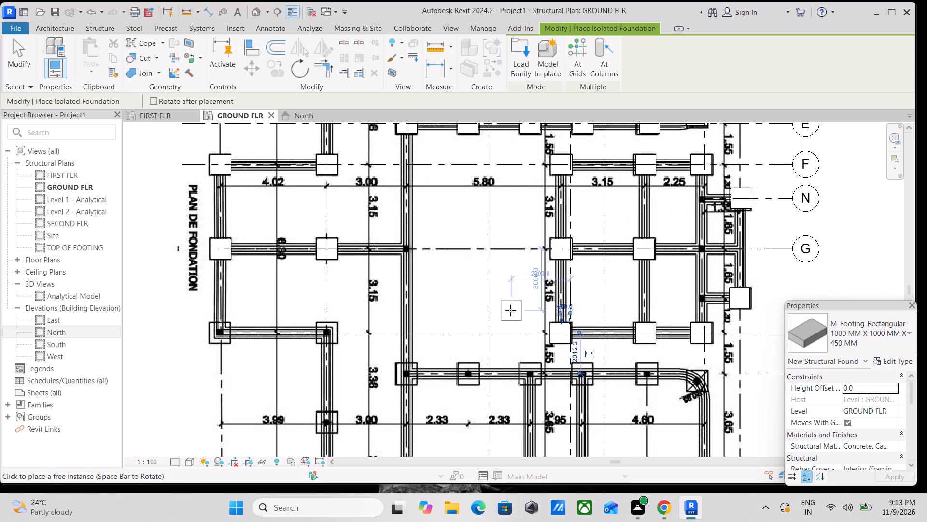
scroll(493, 310, down, 2)
middle_drag(487, 307, 516, 311)
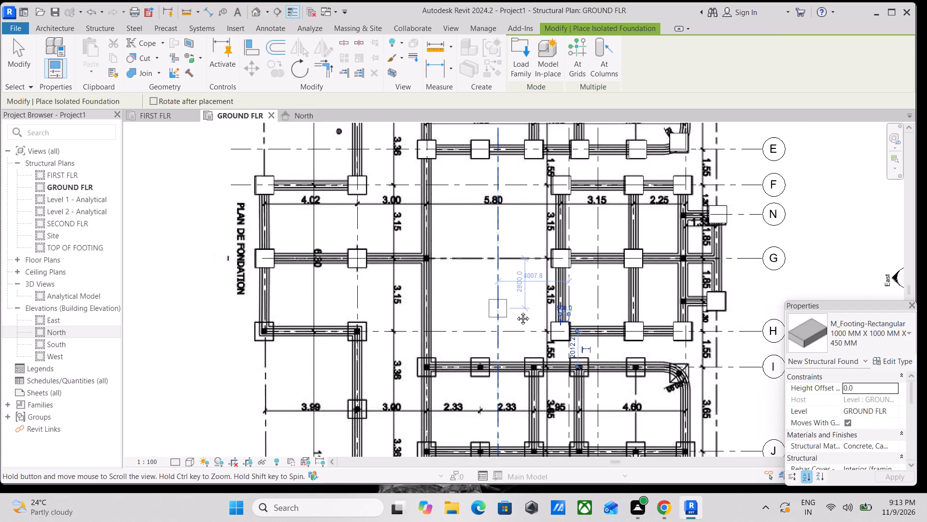
middle_drag(516, 311, 641, 303)
scroll(641, 303, up, 3)
middle_drag(539, 346, 631, 321)
scroll(631, 321, up, 1)
scroll(582, 321, up, 4)
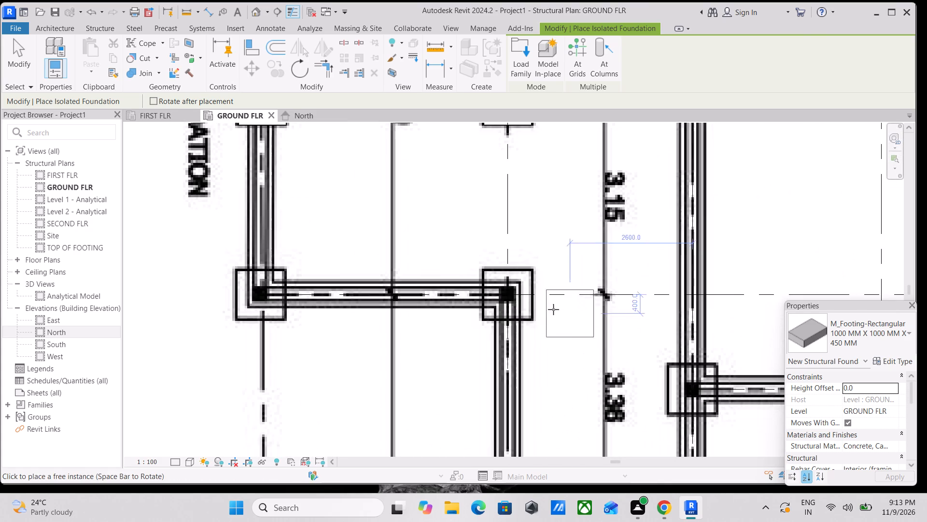
click(505, 297)
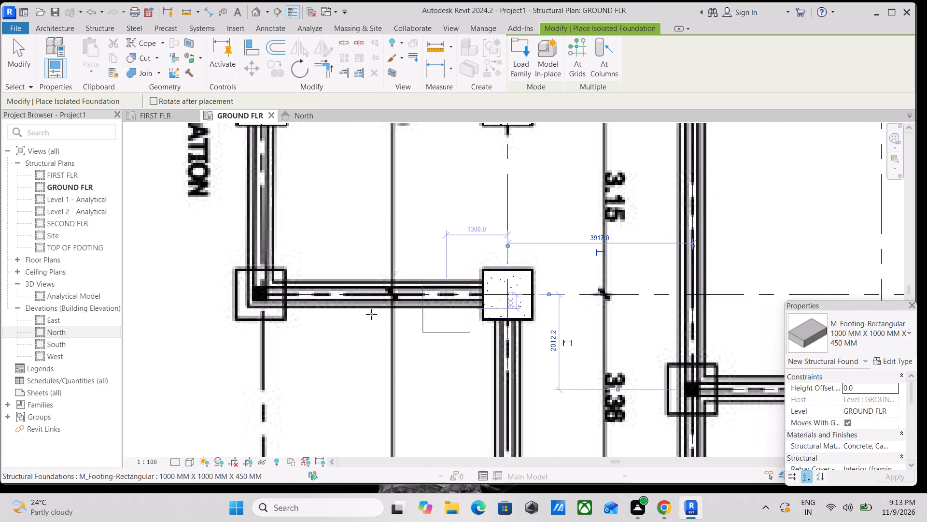
Place a footing on grid H at the outer wall corner, about 5200 mm from grid 1.
scroll(344, 318, down, 2)
middle_drag(345, 319, 553, 333)
scroll(549, 332, up, 1)
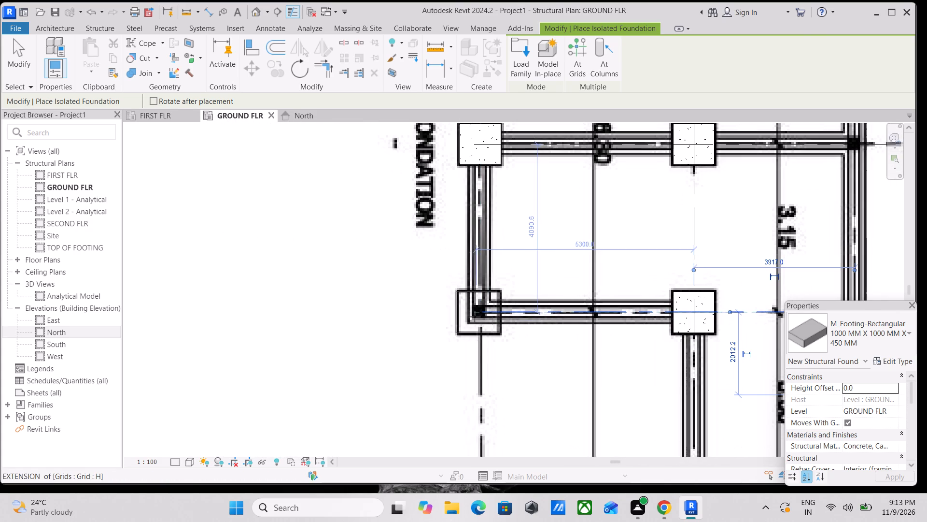
click(477, 317)
Place a footing at the intersection of grids I and 2, over the traced footing.
scroll(478, 315, down, 2)
middle_drag(478, 314, 418, 333)
scroll(418, 333, up, 1)
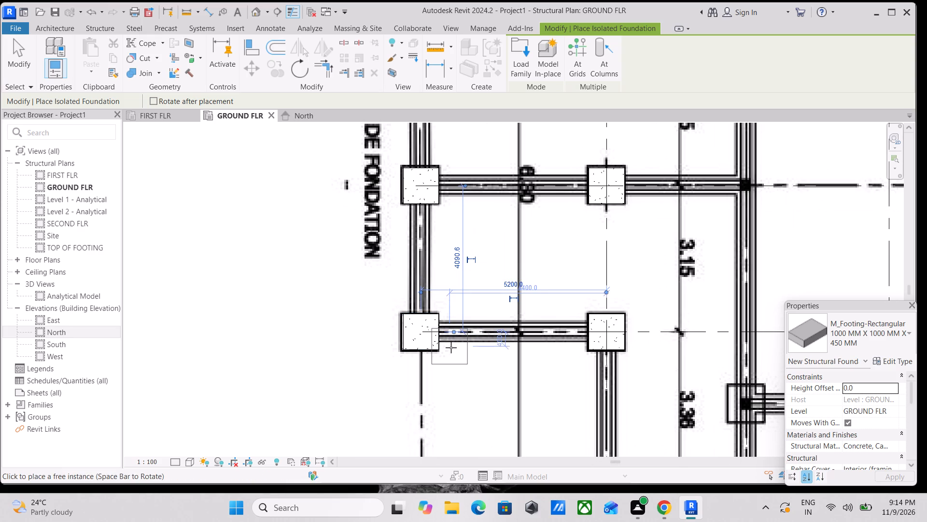
scroll(632, 280, down, 3)
middle_drag(632, 280, 492, 233)
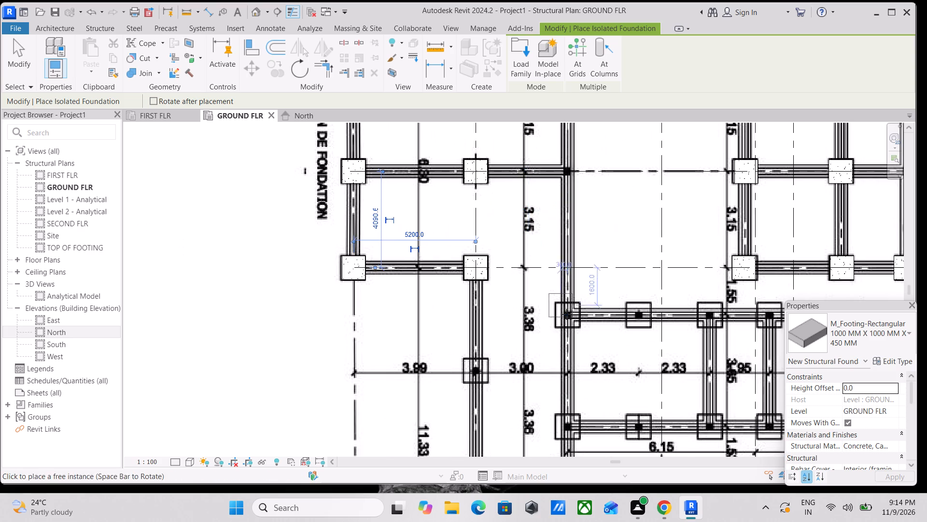
scroll(571, 320, up, 6)
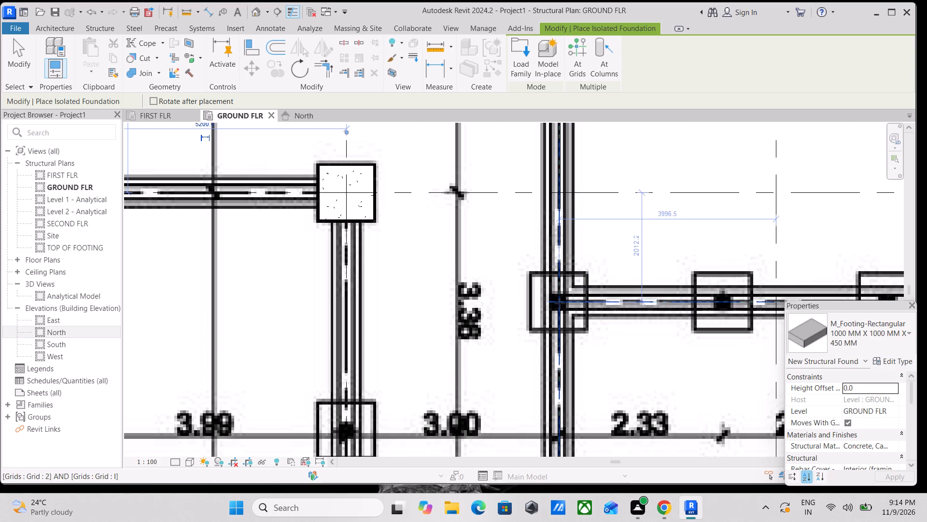
click(560, 303)
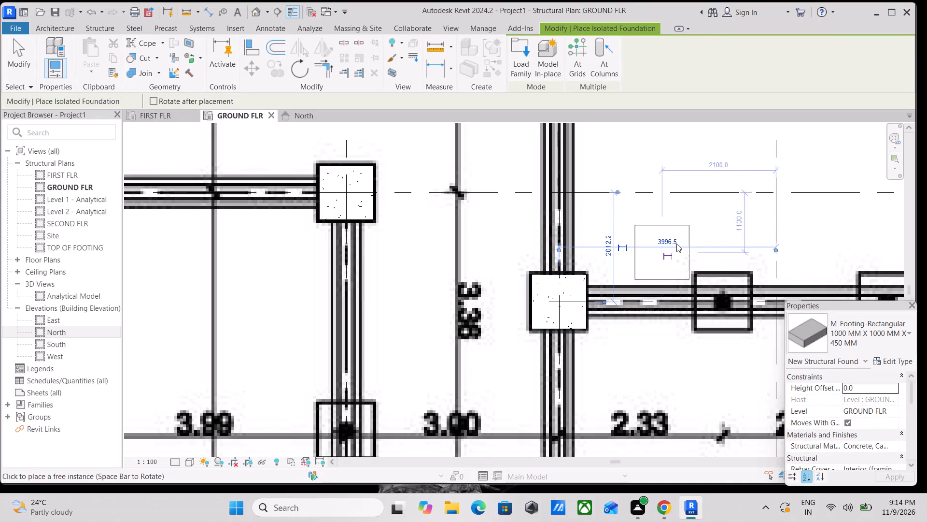
Place footings on grid I about 1000 mm from grid 3 and at the wall junction about 2000 mm from grid 4.
scroll(672, 245, down, 4)
middle_drag(641, 241, 474, 164)
middle_drag(478, 164, 475, 178)
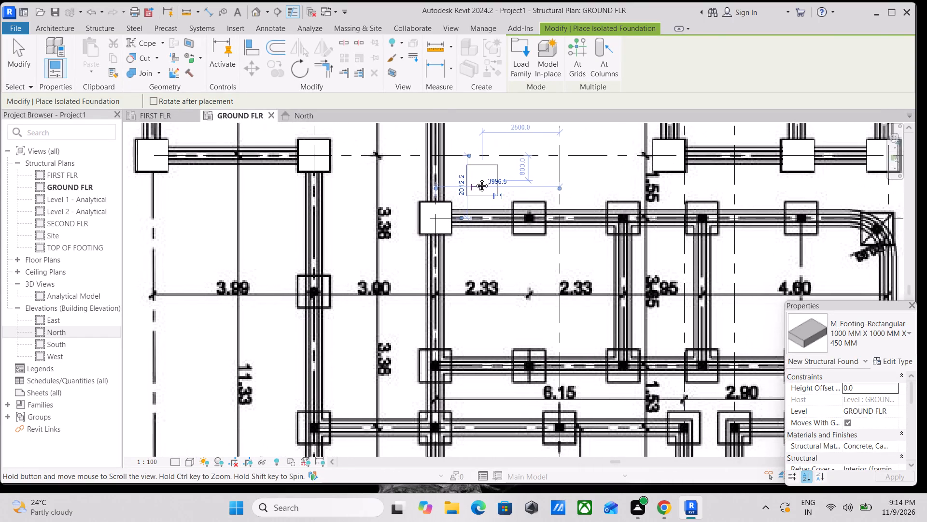
middle_drag(475, 178, 443, 172)
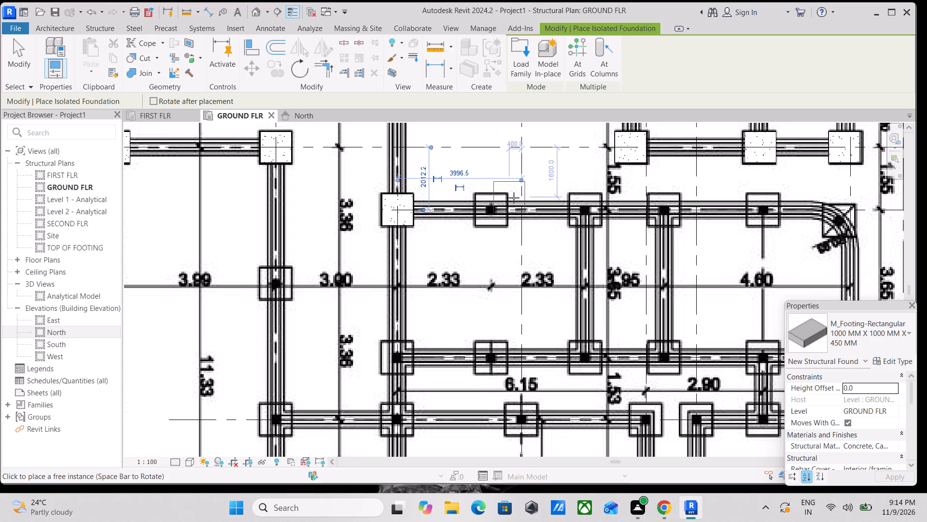
scroll(531, 206, up, 3)
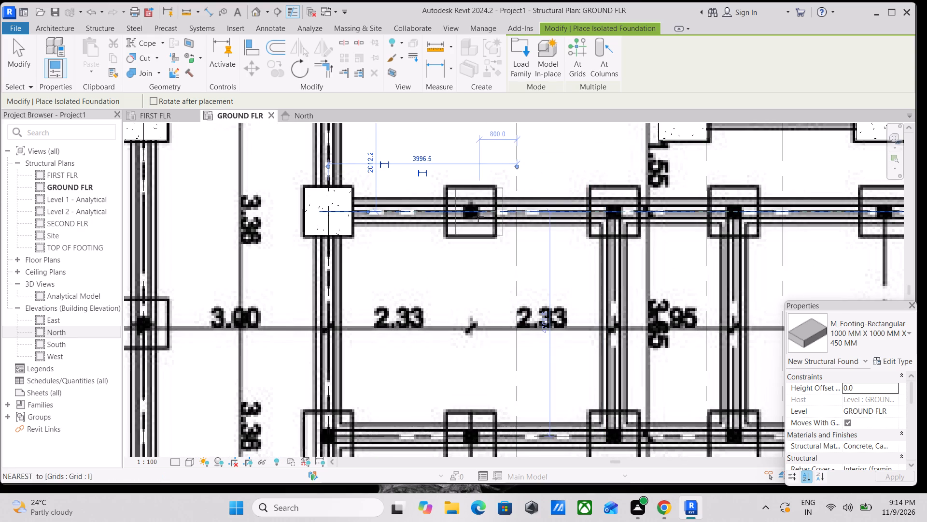
click(471, 217)
scroll(476, 215, down, 3)
middle_drag(476, 214, 409, 234)
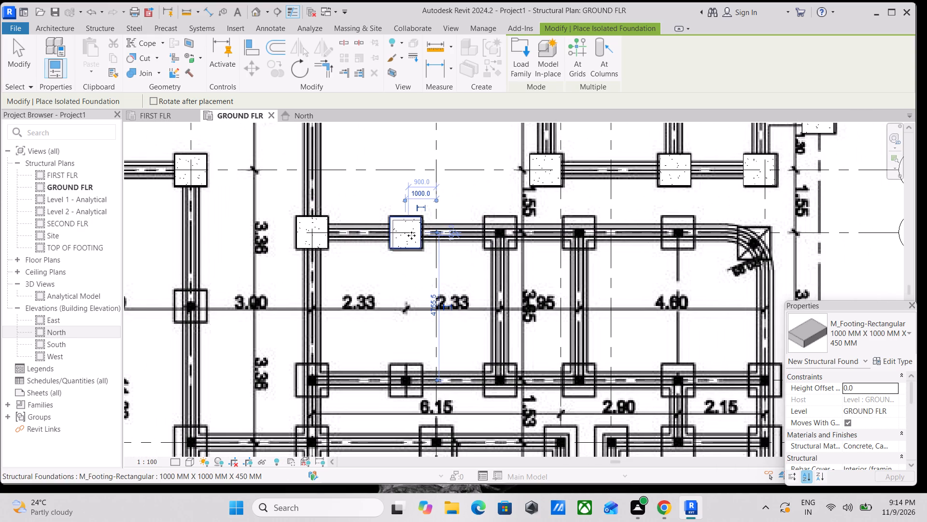
scroll(500, 257, up, 4)
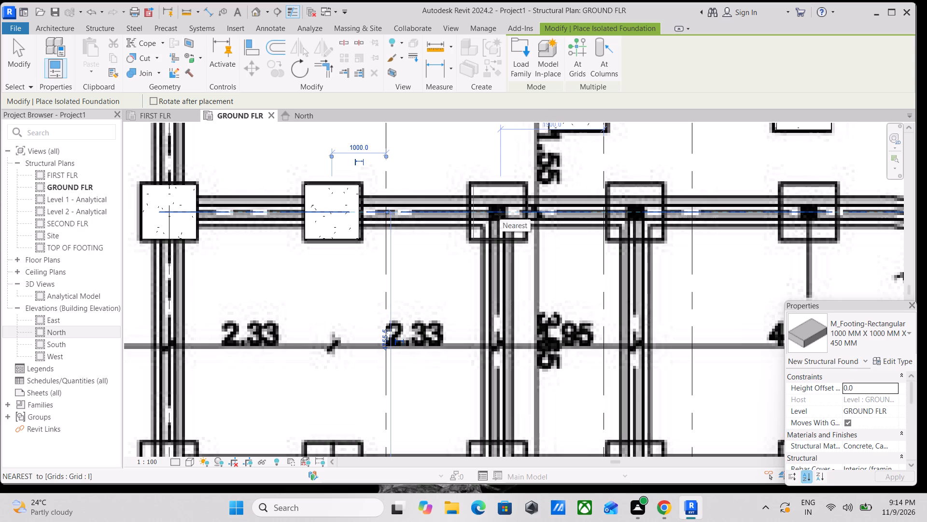
click(497, 214)
Place footings on grid I at the wall junction about 1100 mm from grid 5 and about 2900 mm from grid 6.
scroll(497, 213, down, 4)
middle_drag(496, 213, 393, 240)
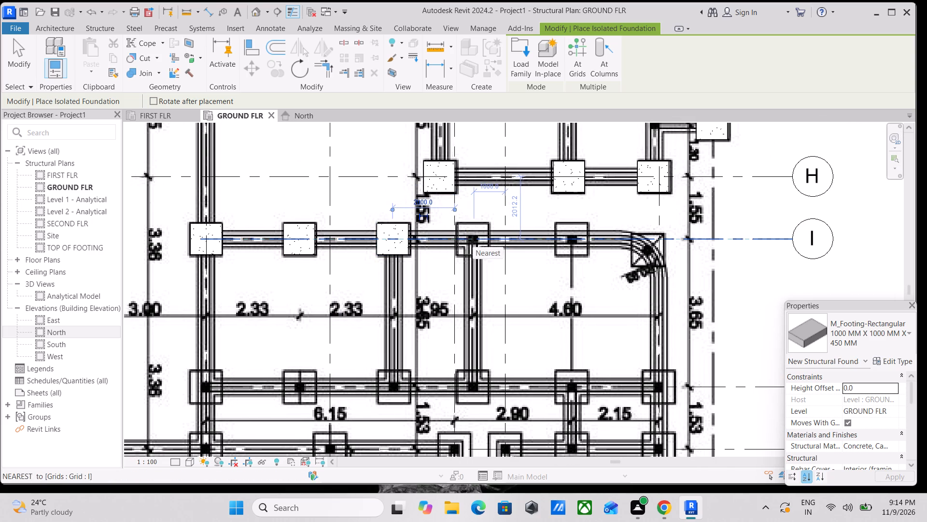
click(472, 241)
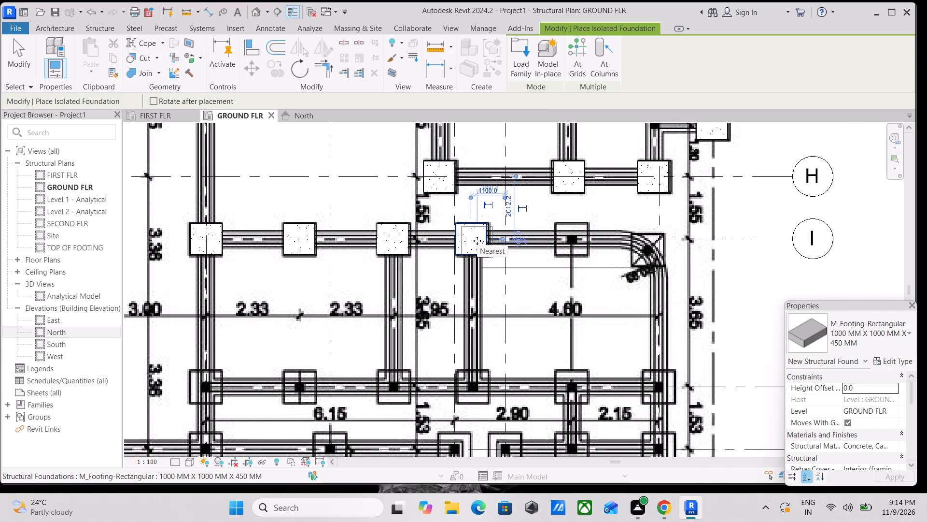
middle_drag(547, 209, 466, 229)
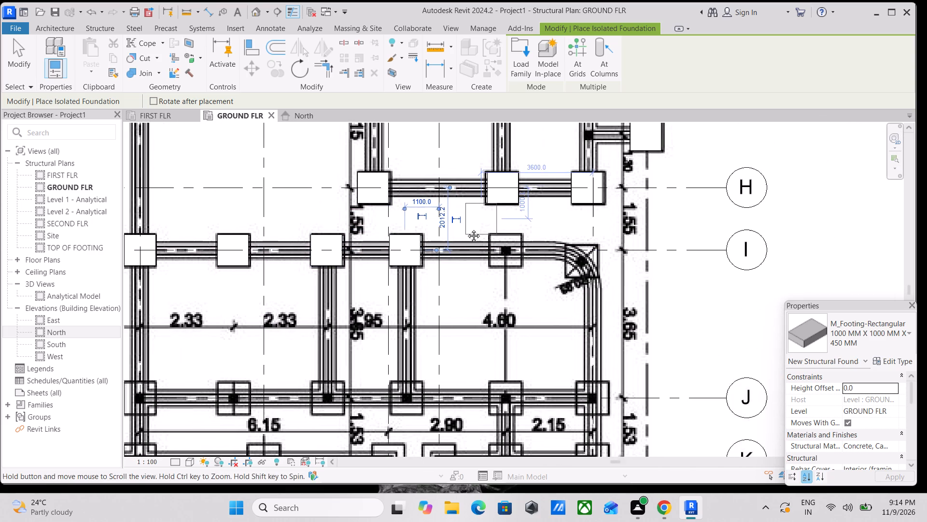
middle_drag(466, 229, 473, 231)
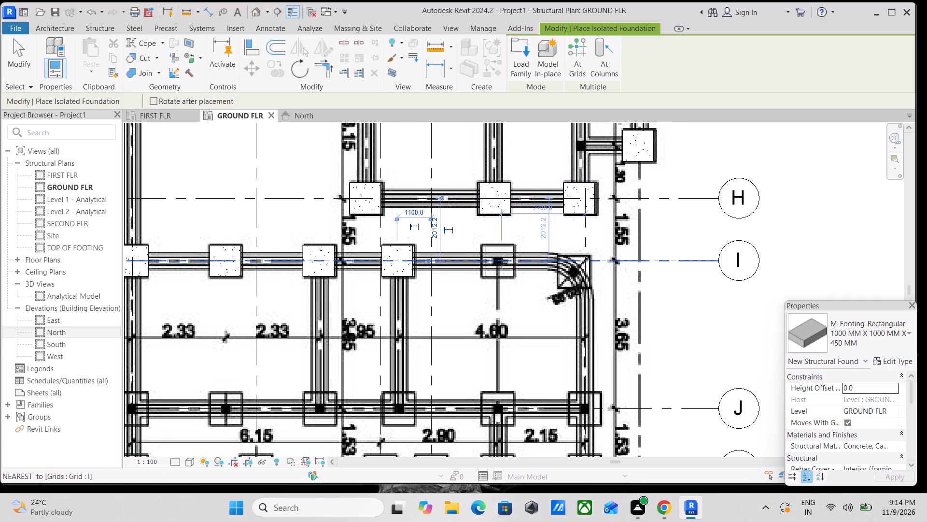
click(498, 262)
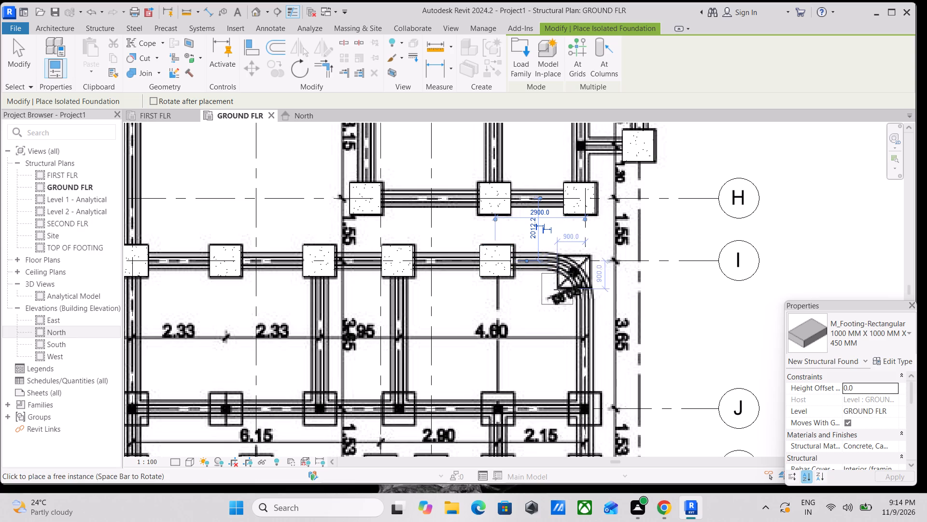
Place a footing at the curved wall corner near grid I, about 400 mm from grid 6 and 2312 mm from grid H.
scroll(569, 292, up, 3)
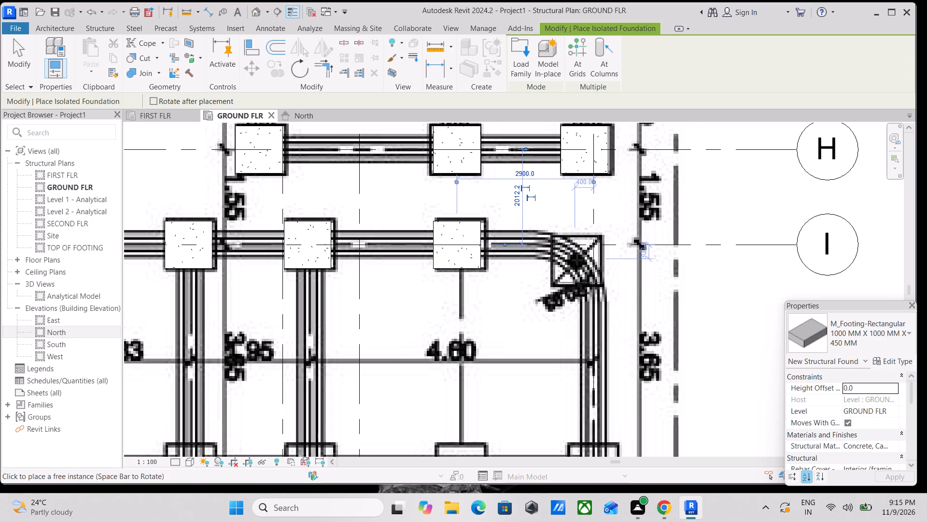
click(577, 260)
Place footings on grid J at grid 6 and at the wall junction about 2900 mm from grid 6.
scroll(577, 260, down, 5)
middle_drag(577, 260, 668, 263)
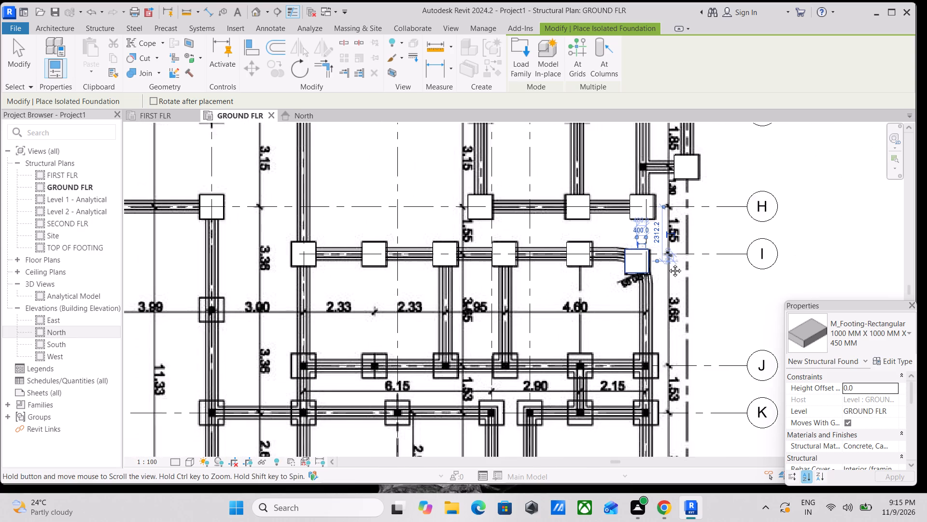
middle_drag(668, 263, 682, 263)
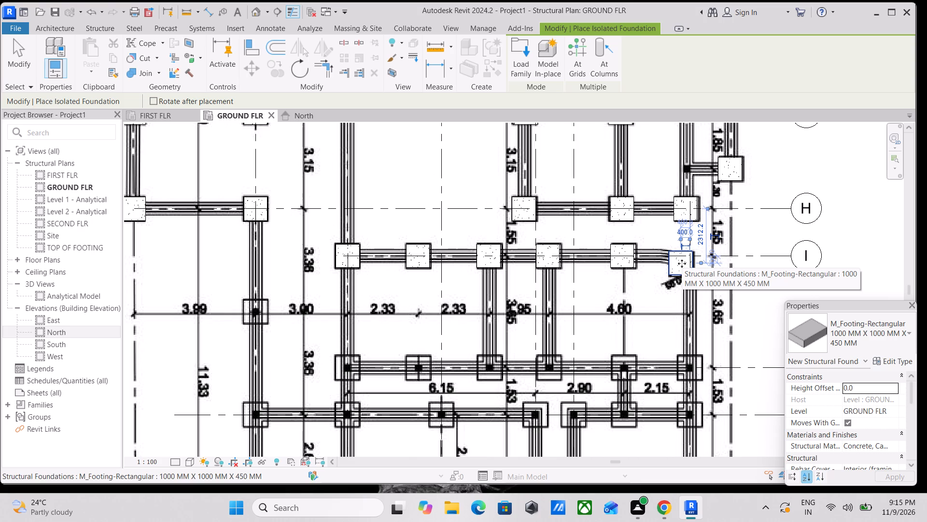
middle_drag(676, 271, 689, 221)
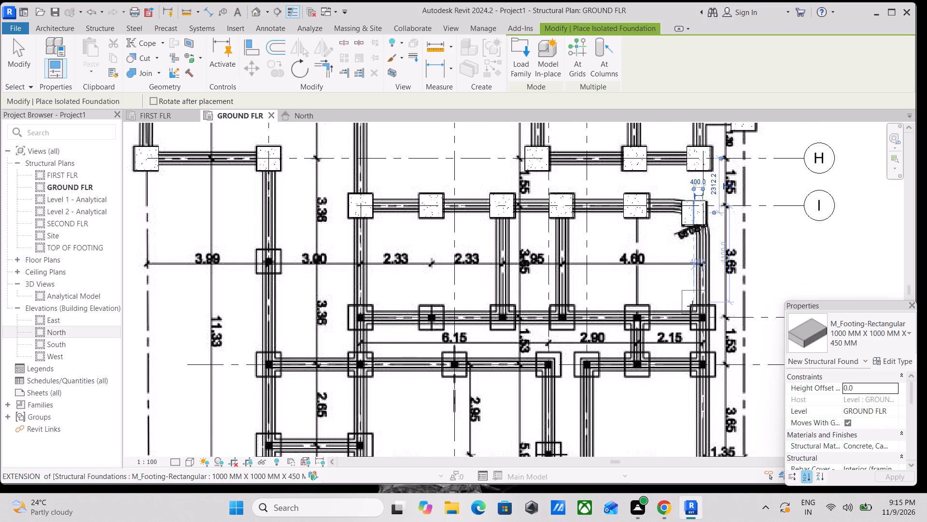
scroll(704, 320, up, 6)
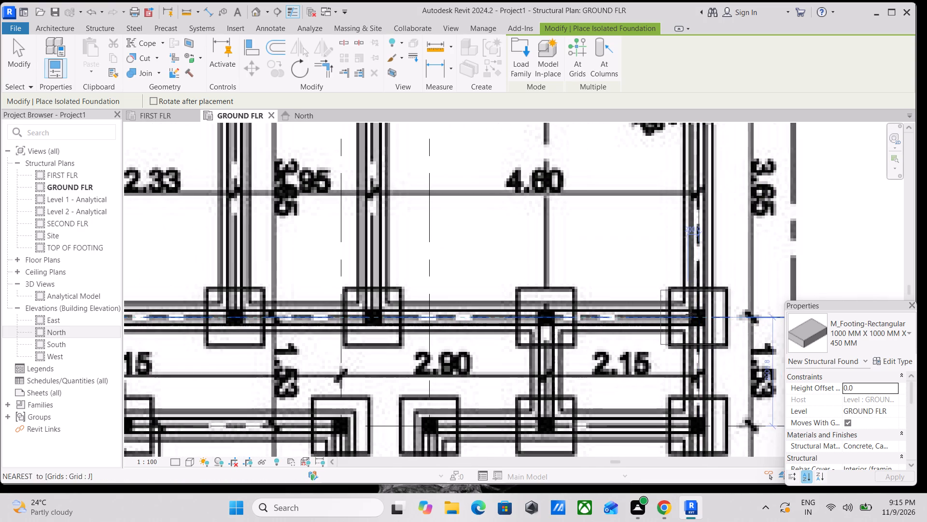
click(697, 317)
scroll(685, 316, down, 4)
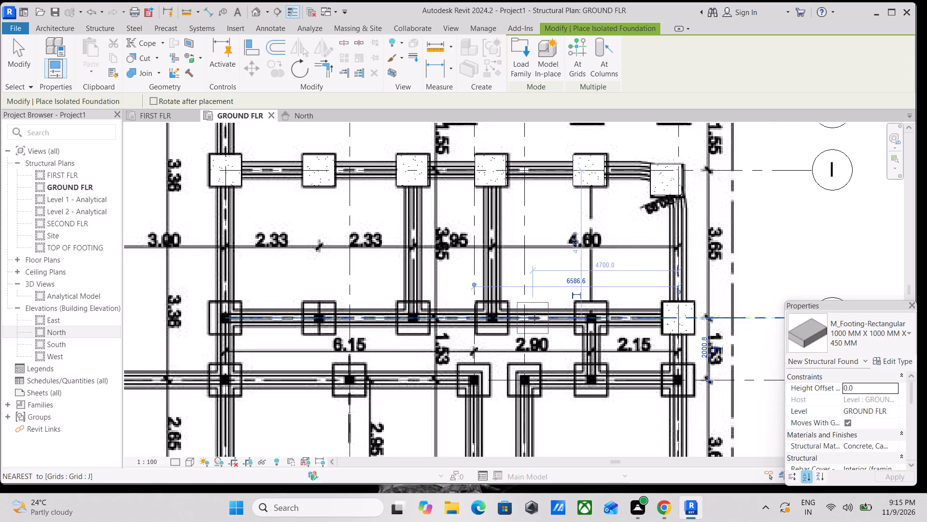
click(590, 319)
Place footings on grid J at the wall junctions about 1000 mm from grid 5 and about 2000 mm from grid 4.
scroll(590, 319, down, 2)
middle_drag(591, 319, 619, 342)
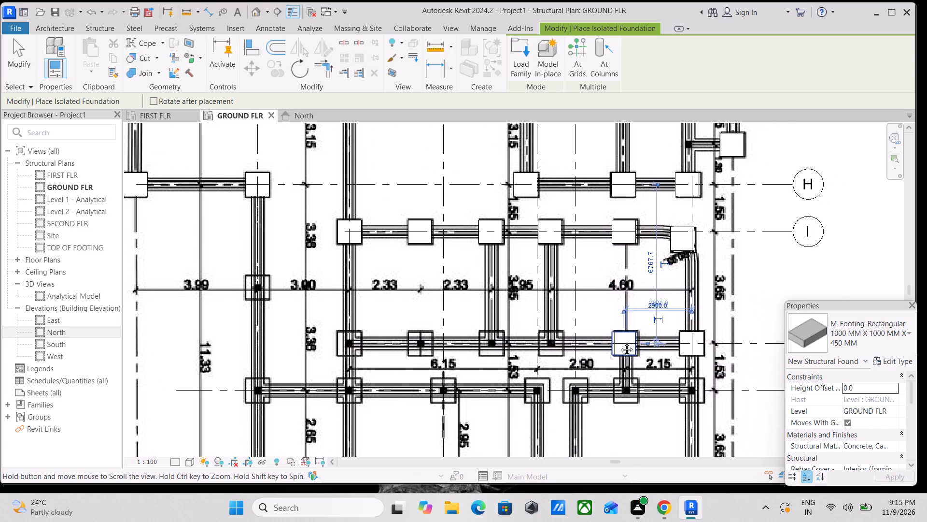
middle_drag(619, 342, 599, 339)
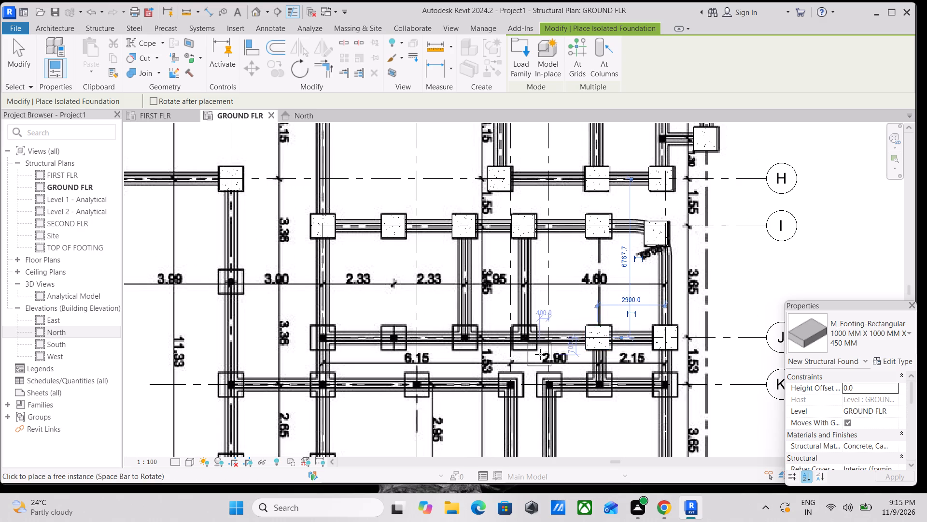
scroll(537, 350, up, 6)
click(517, 329)
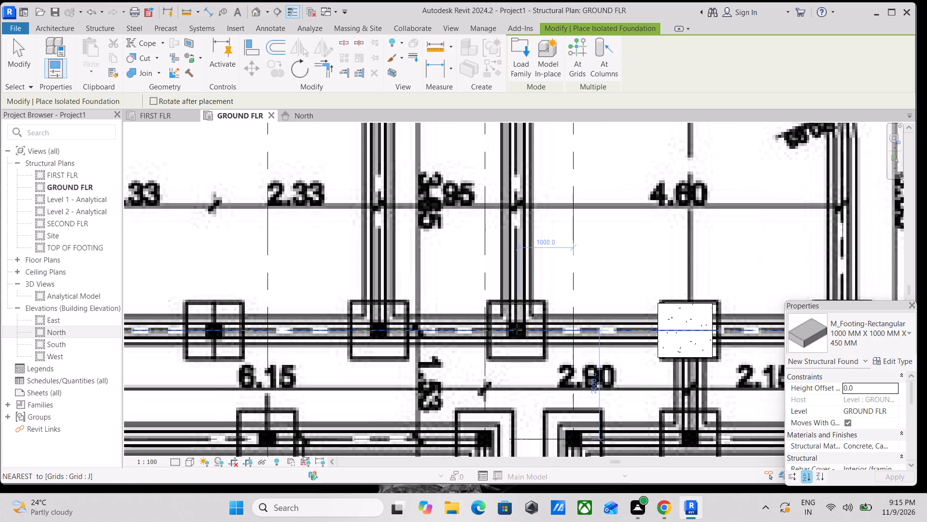
scroll(517, 329, down, 4)
middle_drag(517, 329, 620, 358)
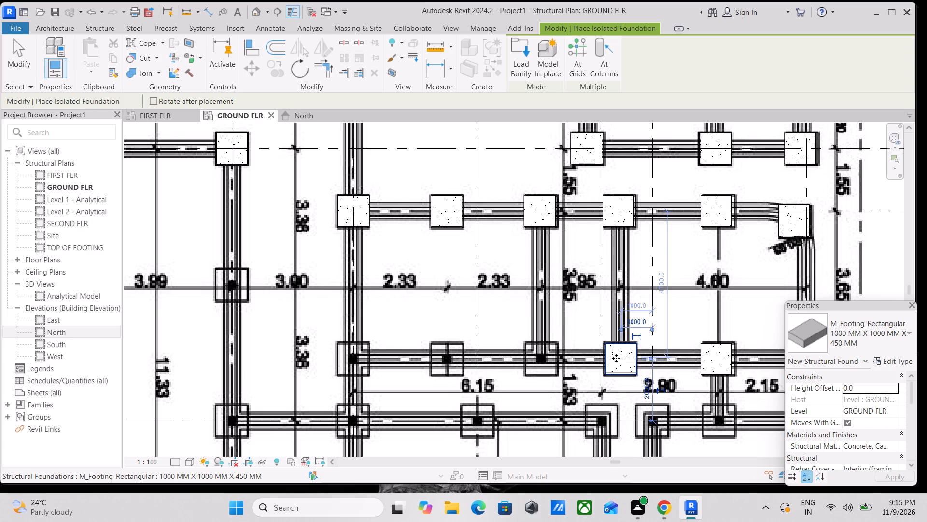
scroll(561, 363, up, 3)
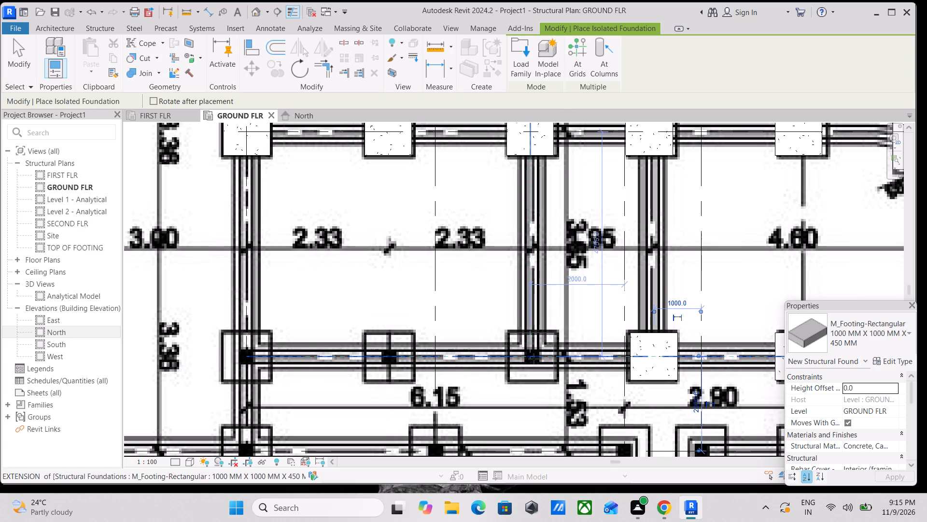
click(533, 358)
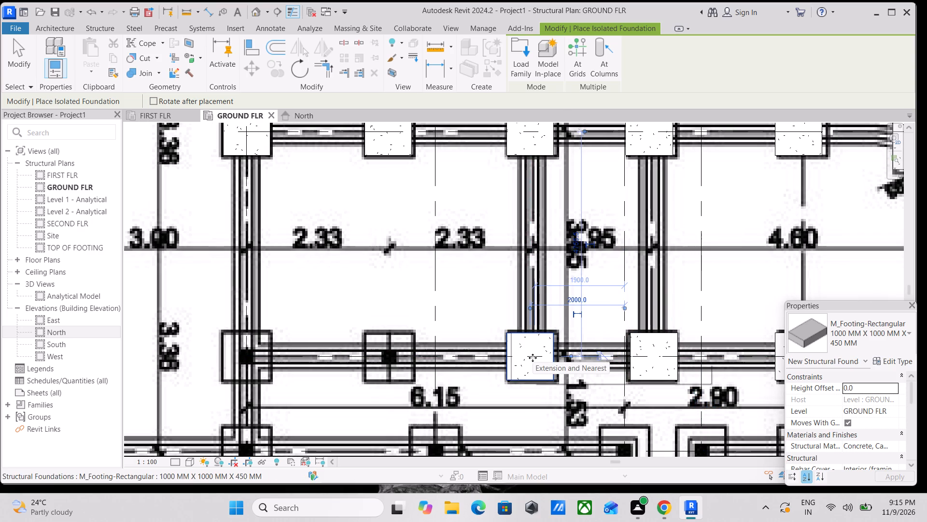
Place footings on grid J about 1000 mm from grid 3 and at the intersection with grid 2.
scroll(533, 358, down, 2)
middle_drag(533, 358, 619, 364)
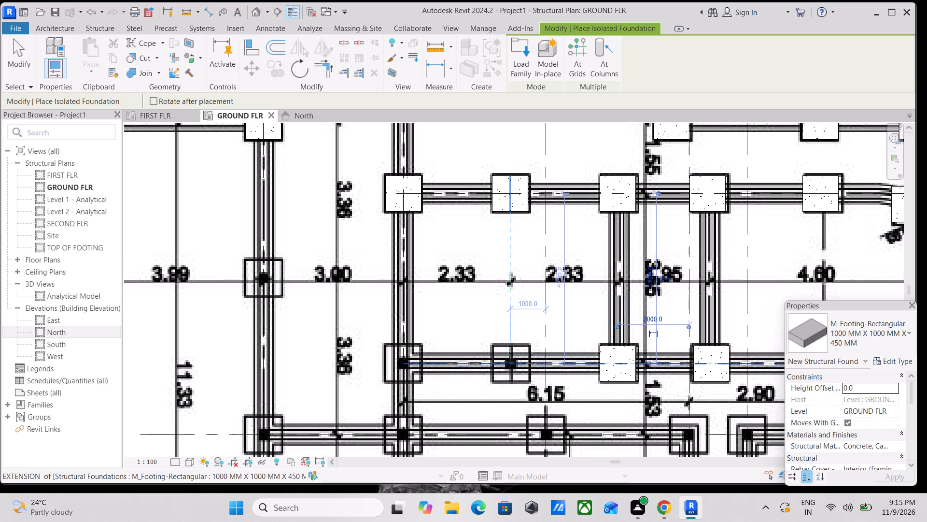
click(513, 363)
scroll(513, 363, down, 1)
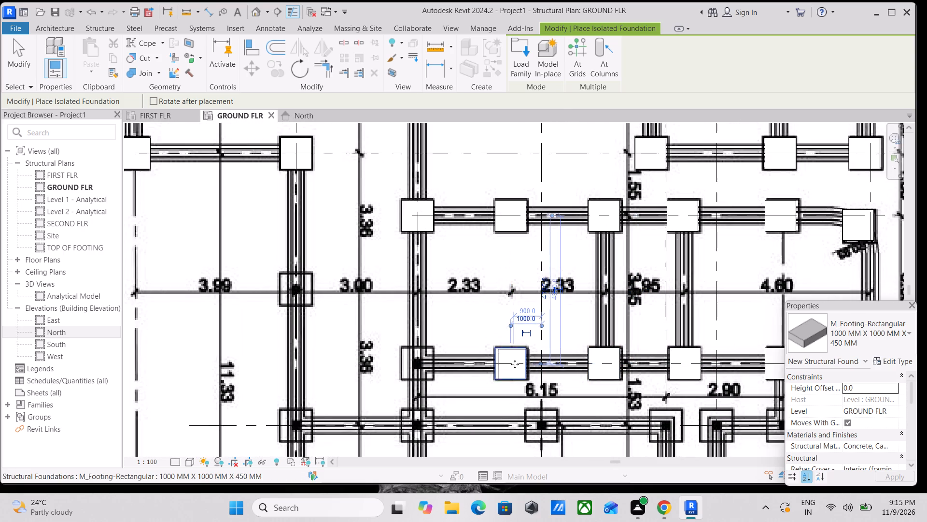
middle_drag(518, 365, 670, 381)
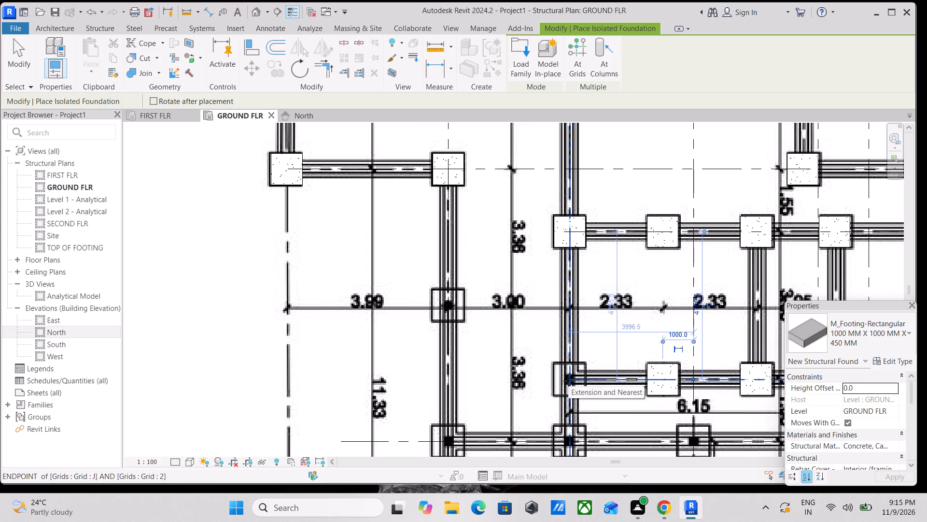
click(568, 381)
Place a footing on grid 1 over the traced footing between grids H and K, about 2400 mm from grid I.
scroll(570, 381, down, 3)
middle_drag(570, 381, 587, 318)
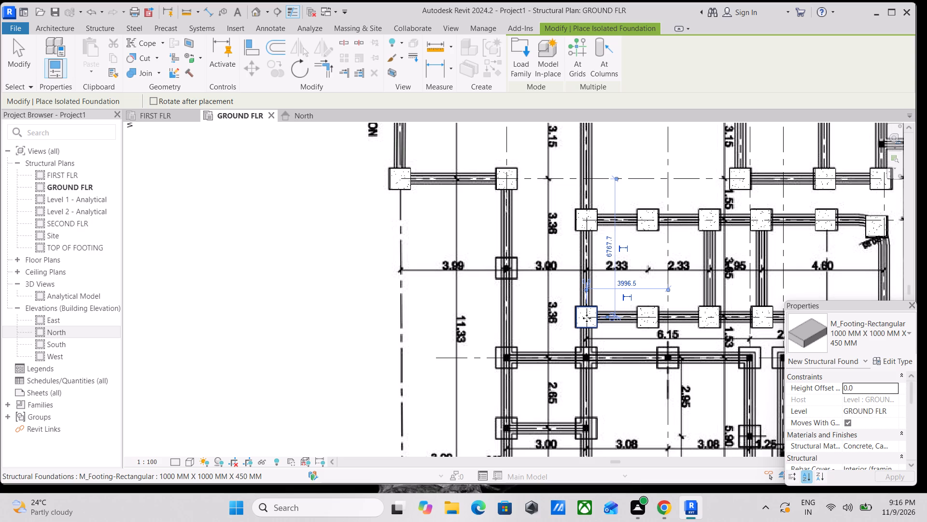
scroll(458, 288, up, 4)
scroll(521, 237, up, 1)
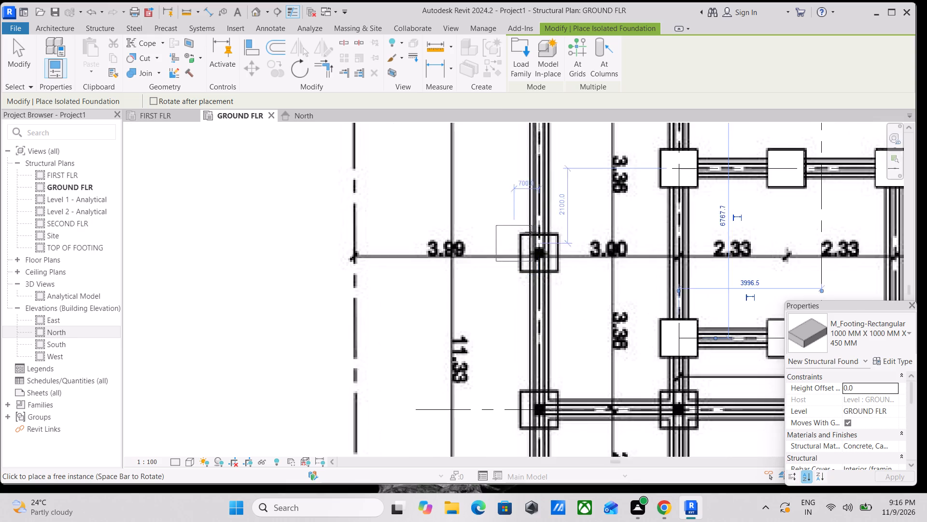
scroll(530, 232, up, 2)
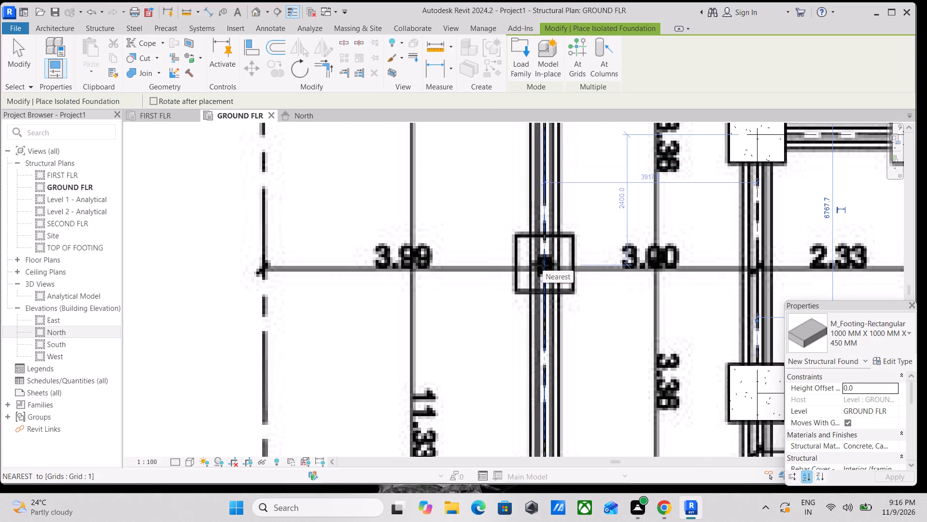
click(543, 265)
Place footings on grid K at its intersections with grids 1 and 2.
scroll(543, 263, down, 4)
middle_drag(543, 263, 549, 220)
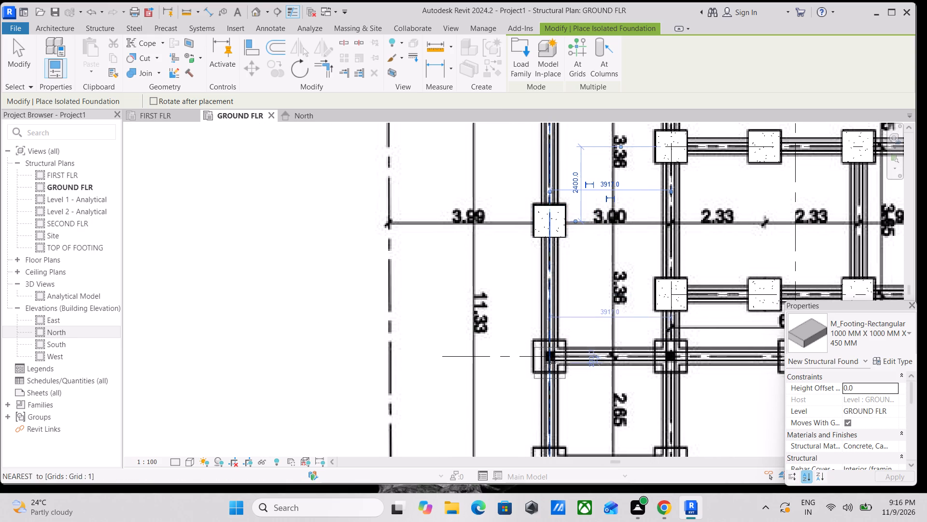
click(551, 357)
scroll(551, 357, down, 2)
middle_drag(551, 357, 448, 329)
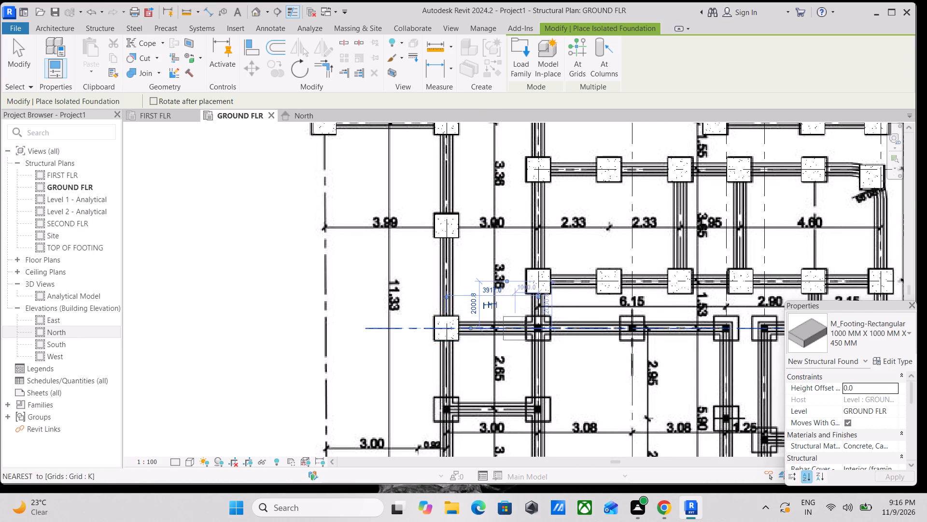
click(541, 324)
Place footings on grid K over the traced footings at grids 3, 4 and 5.
scroll(543, 324, down, 2)
middle_drag(543, 324, 516, 326)
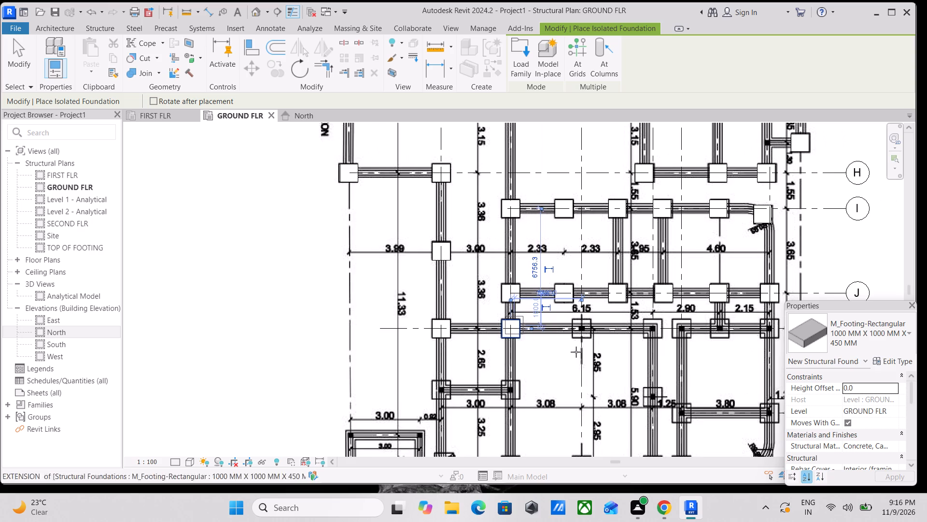
scroll(596, 353, up, 12)
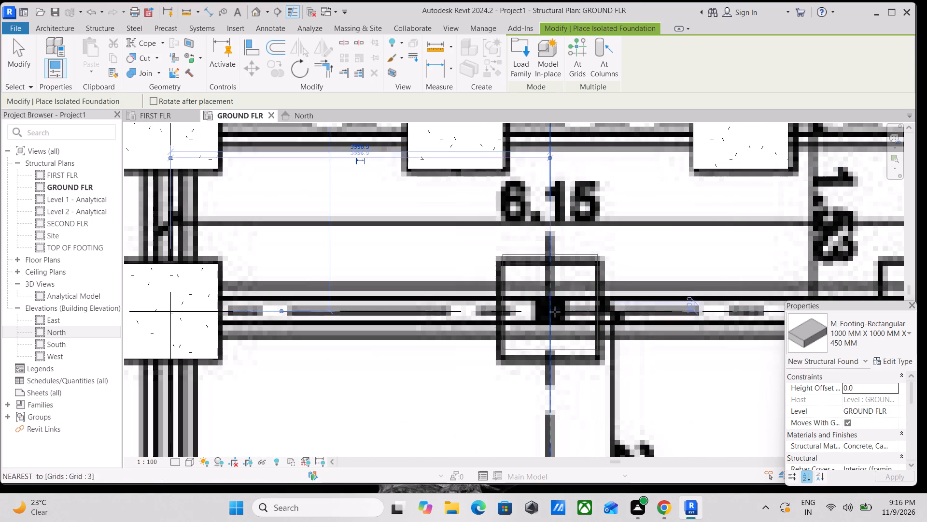
click(558, 312)
scroll(559, 311, down, 5)
middle_drag(559, 310, 389, 302)
scroll(542, 310, up, 4)
click(587, 294)
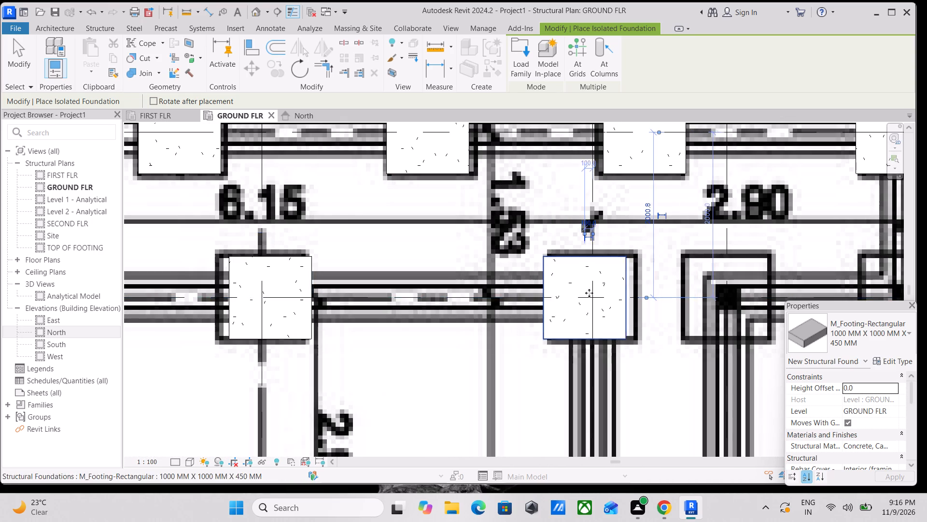
scroll(593, 290, down, 3)
middle_drag(588, 290, 471, 293)
scroll(520, 296, up, 1)
click(576, 294)
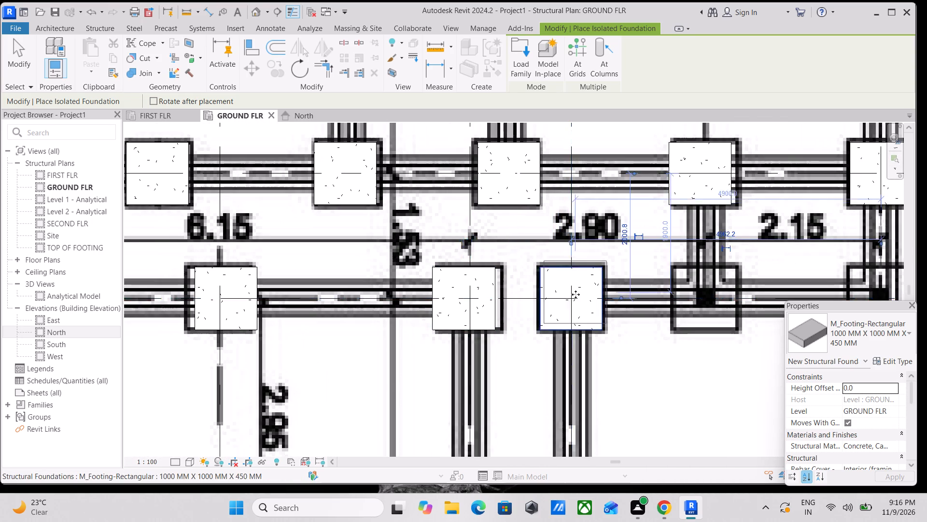
Place footings on grid K at the wall junction about 2900 mm from grid 6 and at grid 6.
scroll(576, 294, down, 13)
middle_drag(575, 296, 546, 324)
scroll(560, 327, up, 9)
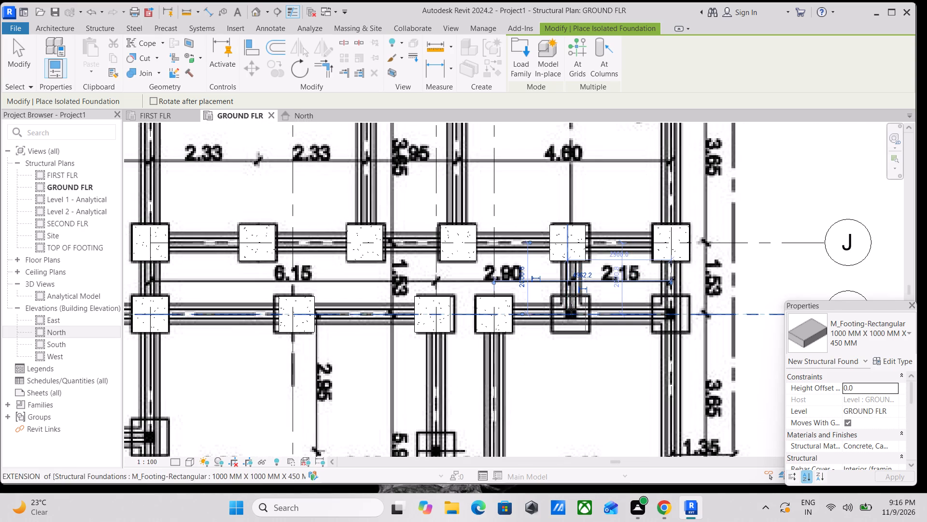
click(571, 309)
scroll(630, 324, up, 3)
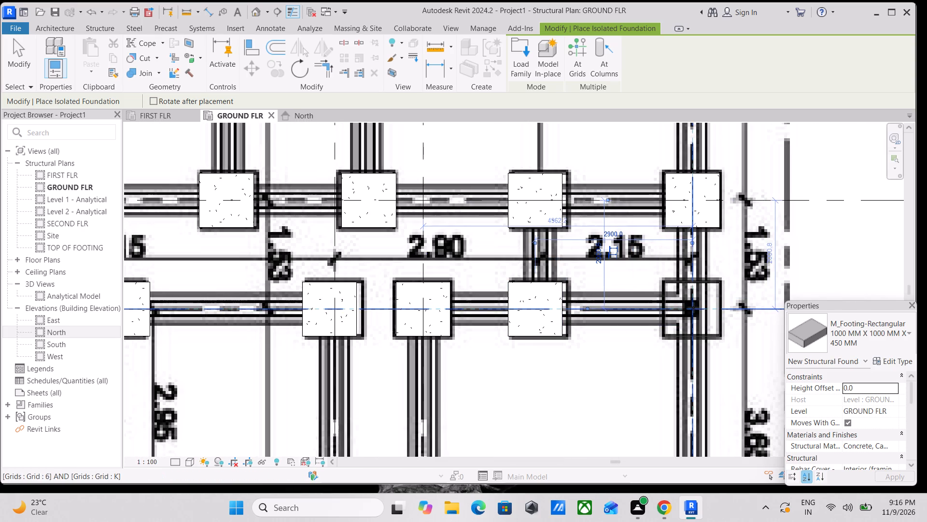
click(691, 307)
Place footings on grid L at grids 6 and 5, and on grid 4 about 3900 mm from grid K.
scroll(691, 307, down, 4)
middle_drag(691, 306, 657, 269)
middle_drag(639, 419, 622, 313)
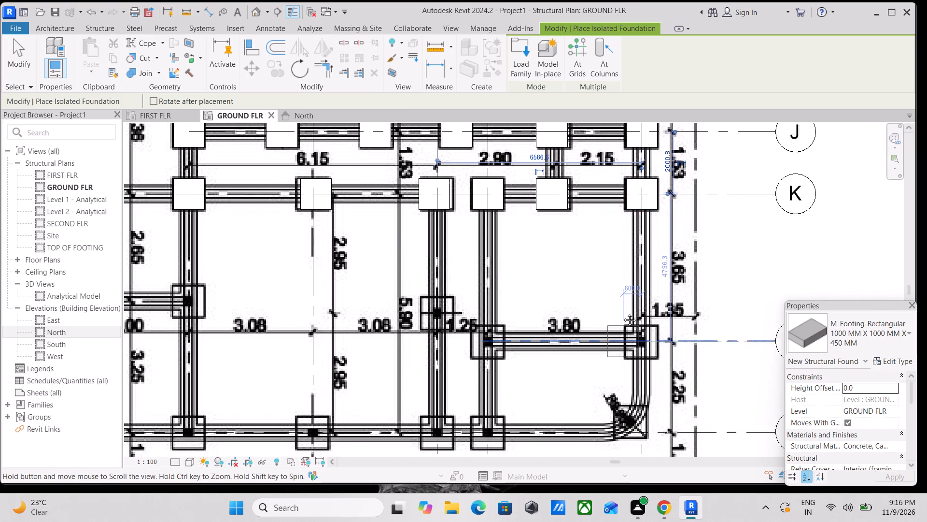
middle_drag(622, 313, 624, 311)
click(642, 311)
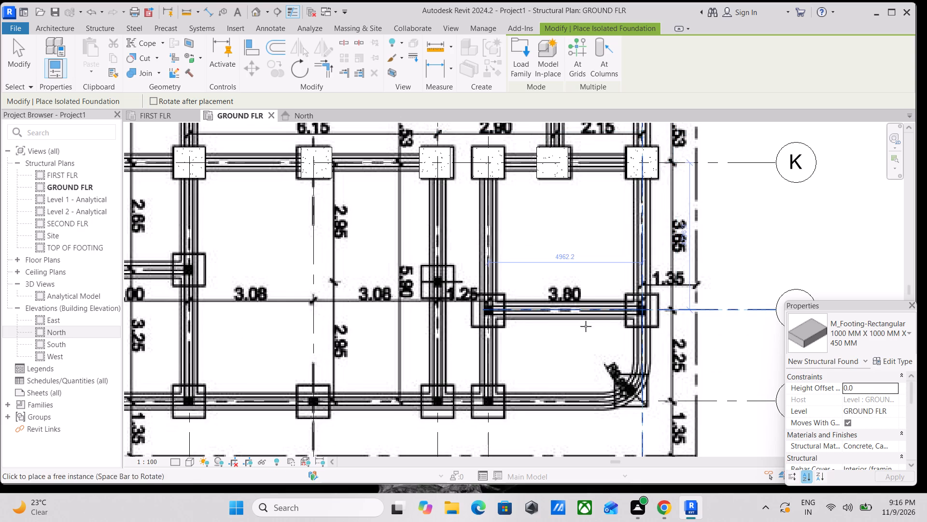
click(489, 312)
middle_drag(489, 311, 574, 332)
click(525, 305)
Place footings on grids 2 and 1 at both ends of the short cross wall about 3400 mm from grid K.
scroll(525, 305, down, 2)
middle_drag(525, 305, 537, 307)
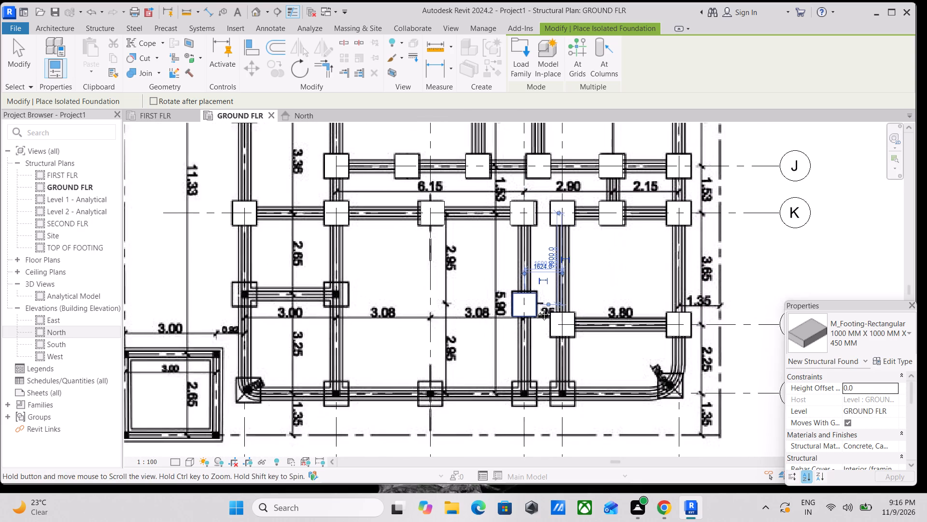
middle_drag(537, 307, 660, 312)
scroll(424, 319, up, 3)
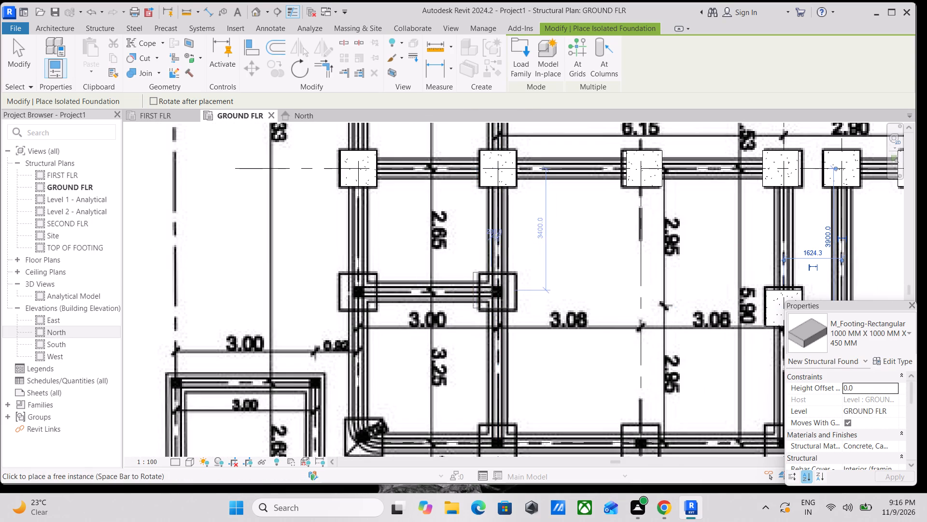
click(496, 293)
scroll(492, 294, down, 2)
middle_drag(463, 298, 529, 302)
scroll(457, 302, up, 3)
click(451, 298)
Place a footing at the curved wall corner near grids 1 and M, about 3800 mm from grid 2.
scroll(453, 300, down, 2)
middle_drag(453, 300, 514, 236)
scroll(523, 324, up, 3)
scroll(530, 379, up, 3)
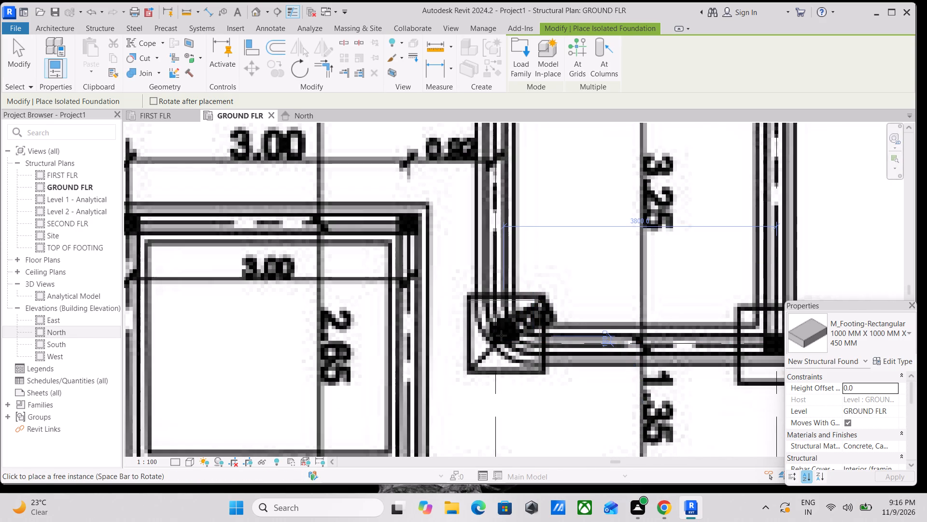
click(501, 335)
Place footings on grid M over the traced footings at grids 2, 3, 4 and 5.
middle_drag(501, 336, 369, 373)
middle_drag(652, 377, 574, 355)
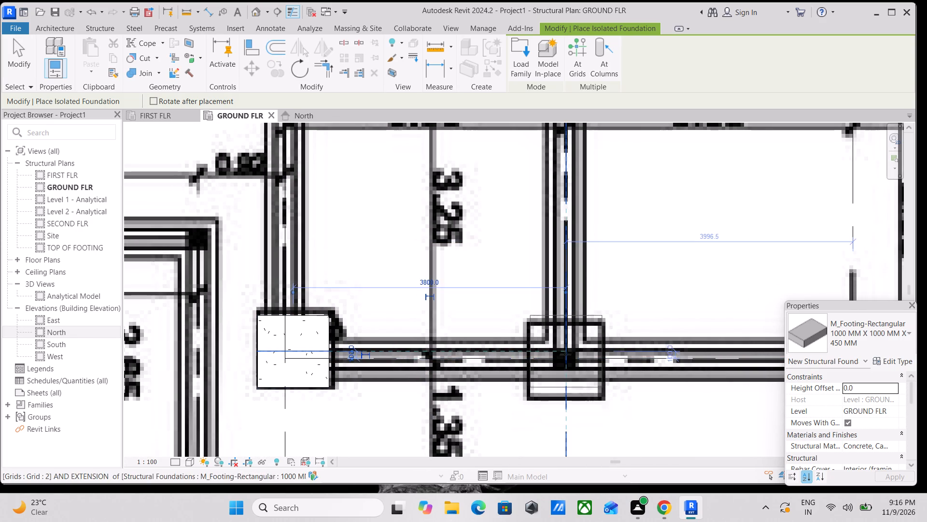
click(564, 359)
scroll(568, 356, down, 3)
middle_drag(568, 355, 313, 353)
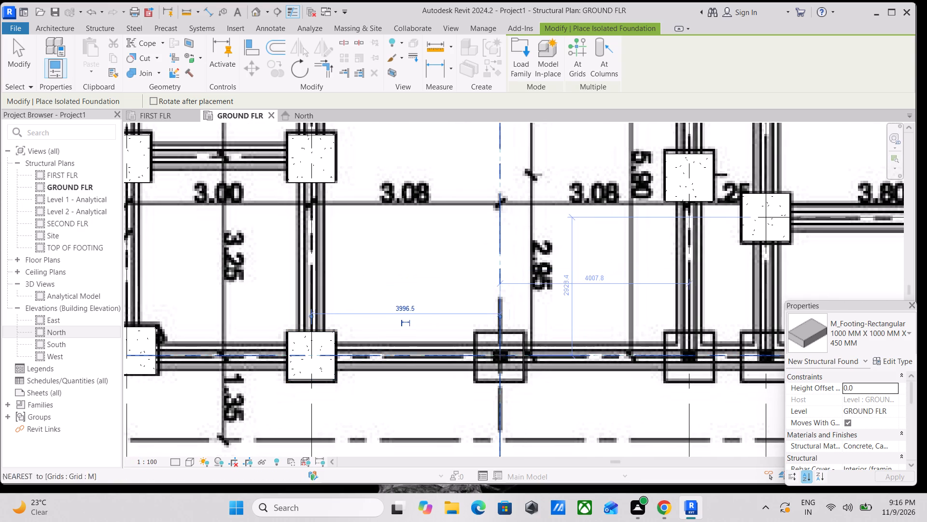
click(502, 354)
scroll(512, 345, down, 3)
middle_drag(512, 345, 433, 350)
scroll(562, 355, up, 3)
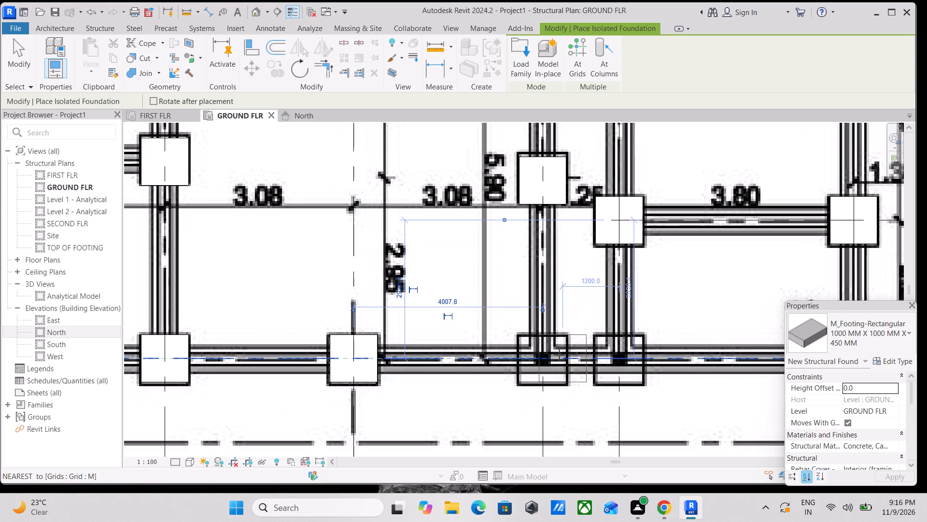
click(539, 354)
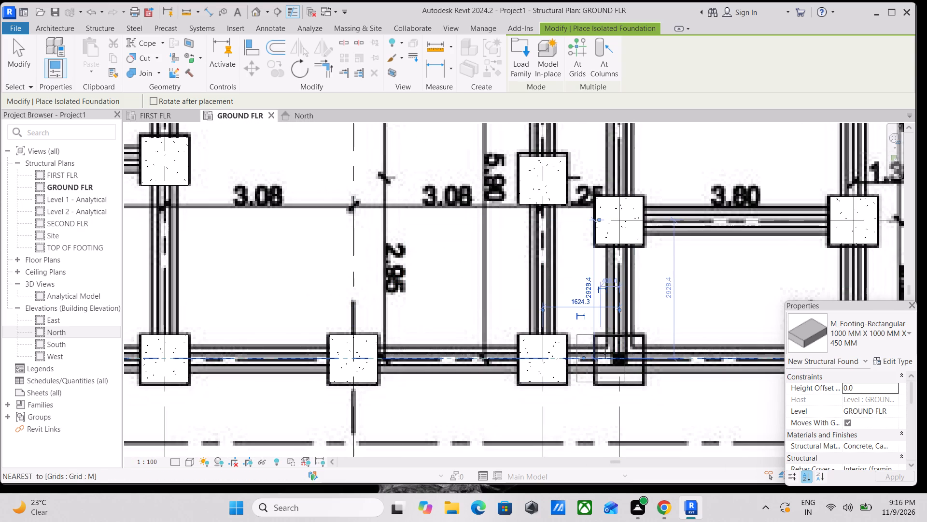
click(620, 358)
Place a 1000 MM X 1000 MM X 450 MM footing over the traced curved wall corner near grids 6 and M.
scroll(620, 358, down, 7)
middle_drag(620, 357, 627, 363)
scroll(731, 346, up, 13)
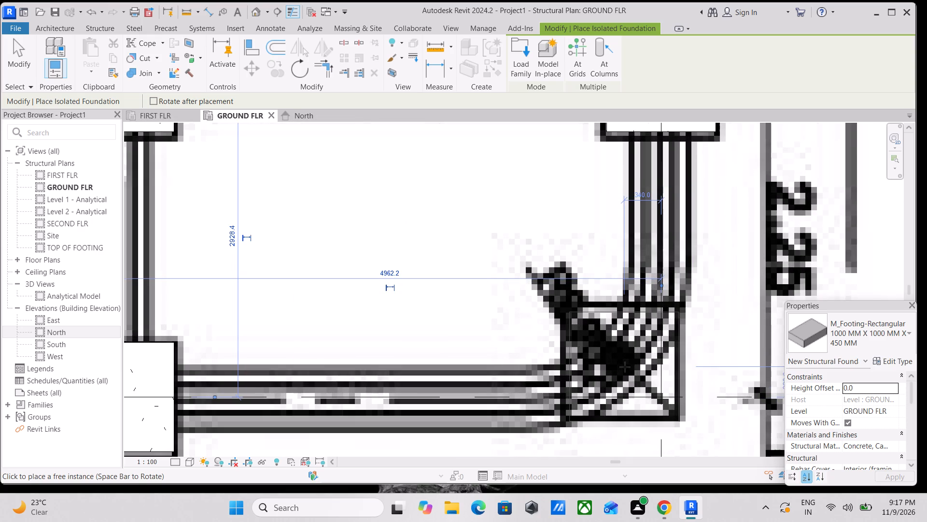
click(625, 367)
End footing placement and examine the footings across the foundation plan, from grid M up to grid A and back.
scroll(625, 367, down, 12)
scroll(549, 337, down, 1)
middle_drag(549, 337, 695, 372)
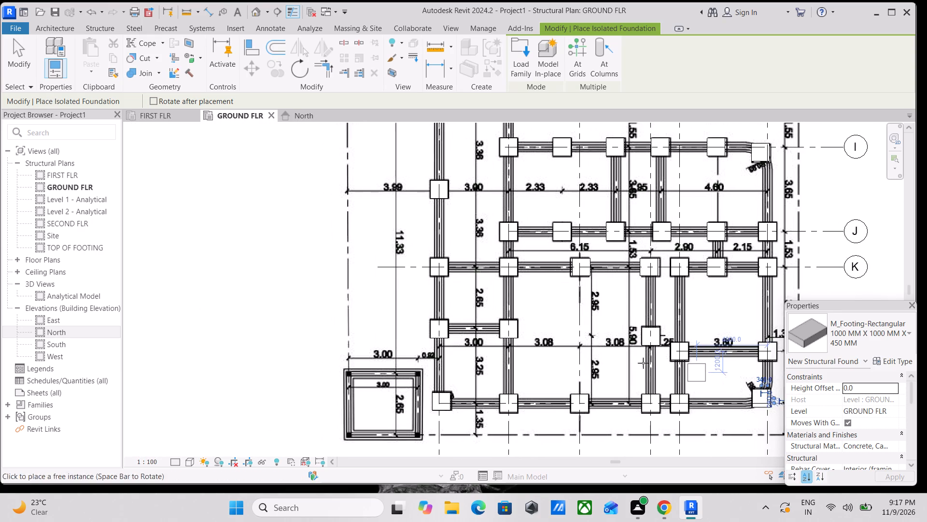
scroll(592, 349, up, 1)
middle_drag(559, 336, 589, 388)
key(Escape)
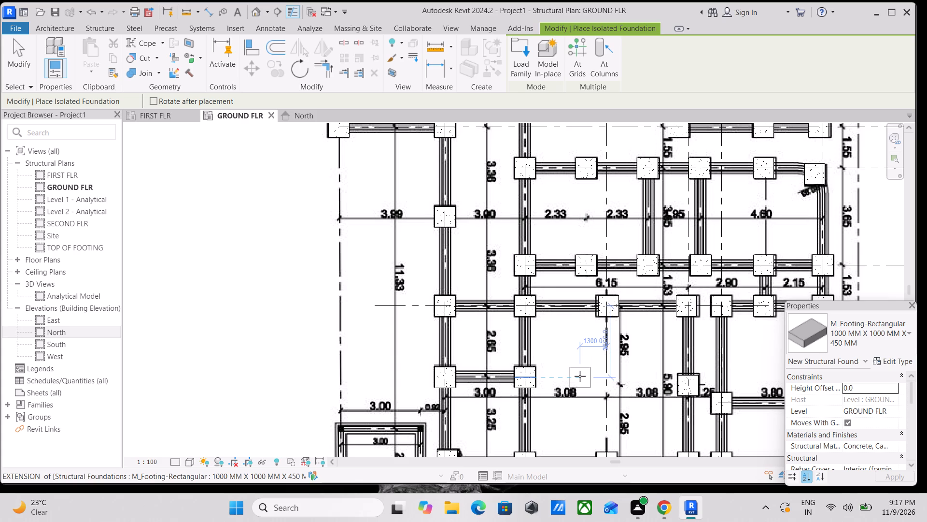
scroll(606, 314, down, 4)
middle_drag(580, 316, 574, 350)
middle_drag(532, 222, 552, 298)
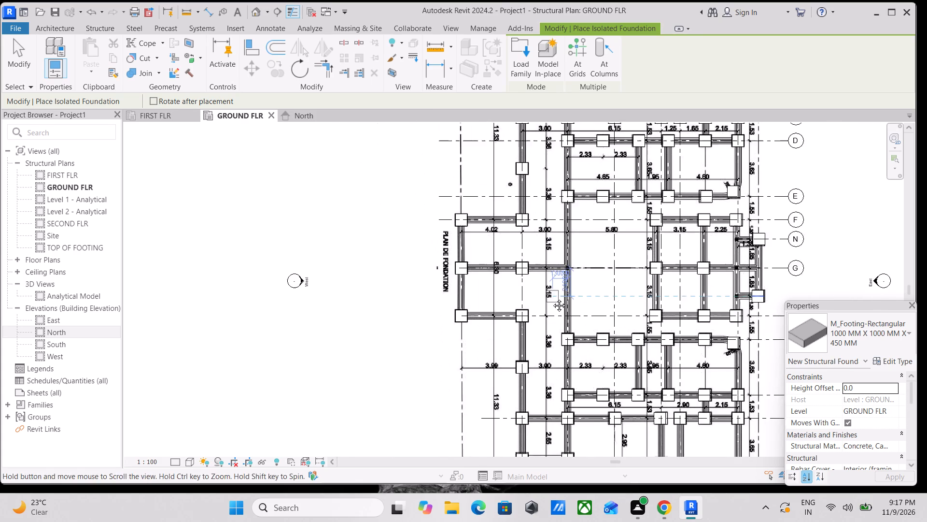
middle_drag(552, 298, 553, 301)
middle_drag(554, 191, 552, 270)
scroll(556, 267, up, 2)
scroll(566, 168, down, 2)
middle_drag(565, 168, 551, 296)
scroll(551, 293, up, 3)
key(Escape)
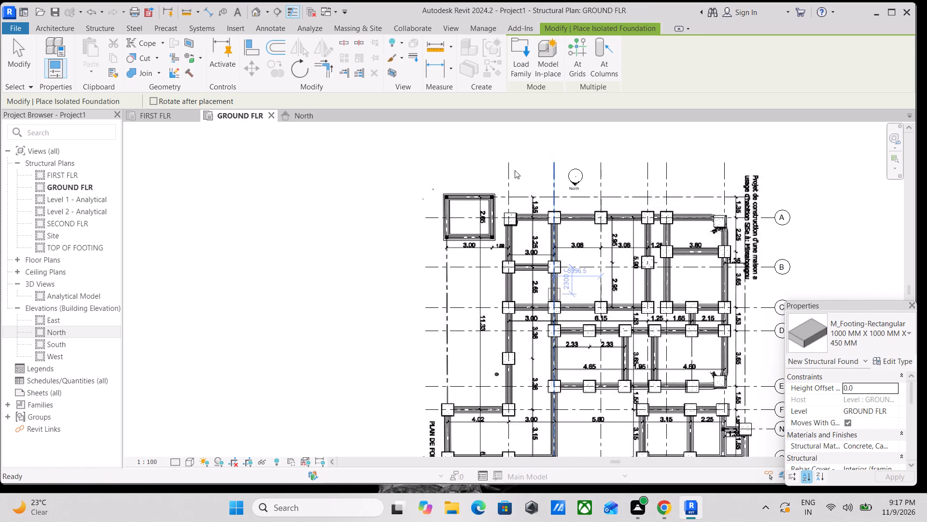
scroll(513, 203, up, 3)
click(556, 150)
scroll(526, 201, up, 4)
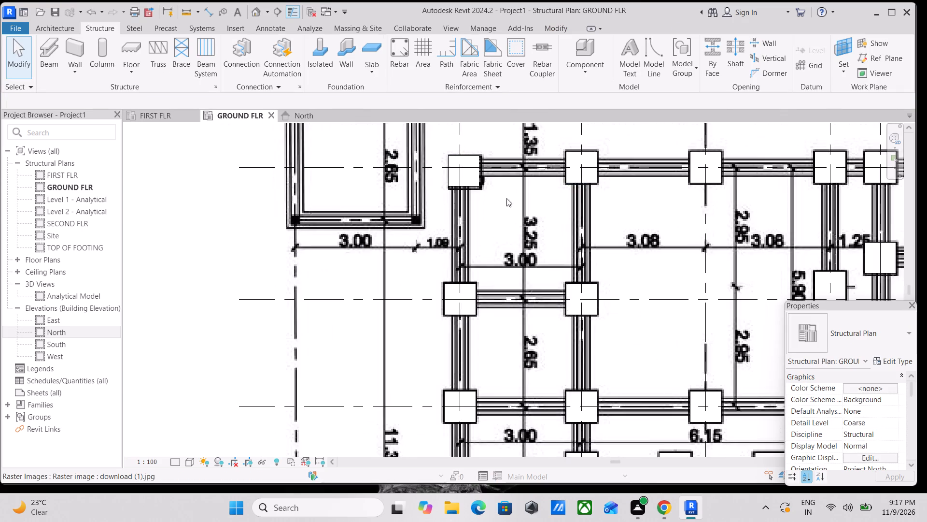
scroll(506, 198, up, 3)
scroll(497, 171, down, 4)
middle_drag(497, 171, 465, 188)
scroll(472, 185, down, 4)
scroll(559, 182, down, 3)
middle_drag(555, 180, 413, 240)
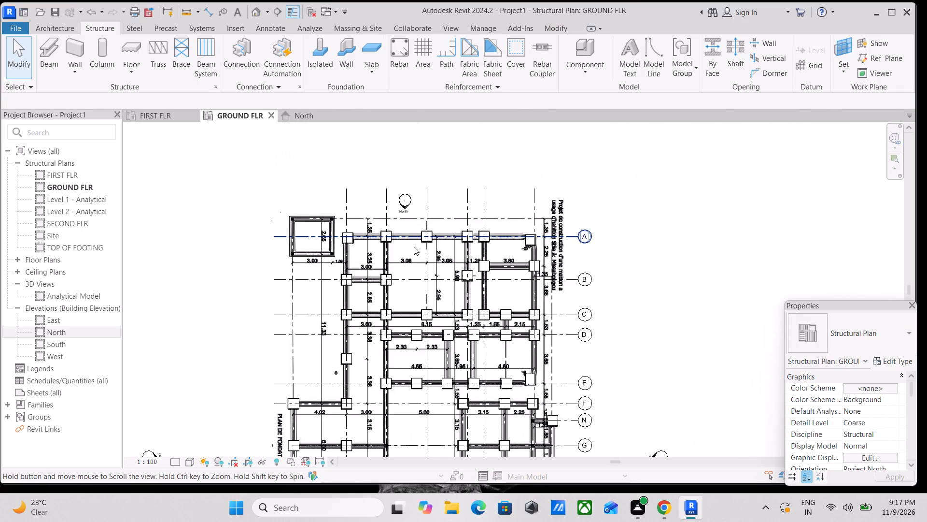
scroll(590, 187, down, 2)
middle_drag(585, 188, 595, 150)
middle_drag(570, 341, 598, 234)
scroll(607, 357, up, 3)
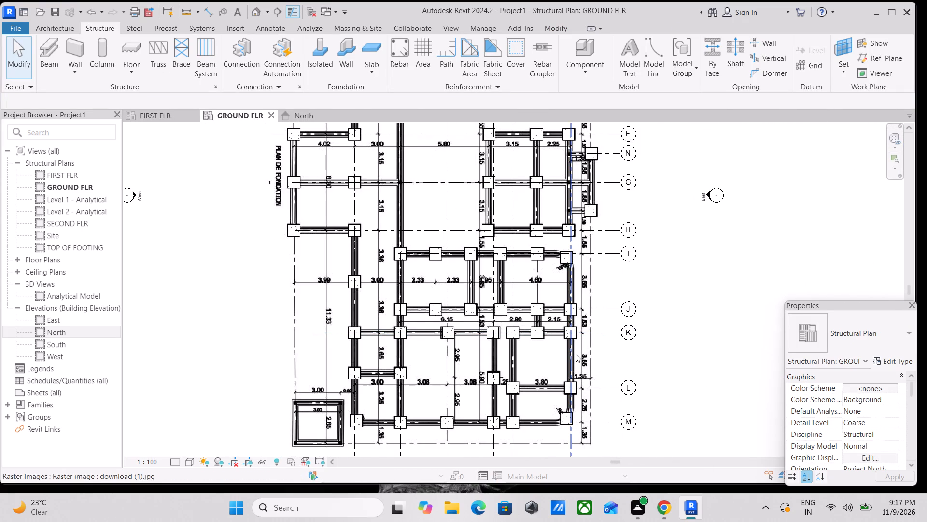
scroll(614, 302, down, 2)
middle_drag(614, 302, 624, 449)
Temporarily hide the traced plan image, examine the footings against the grids alone, and restore the image.
click(653, 229)
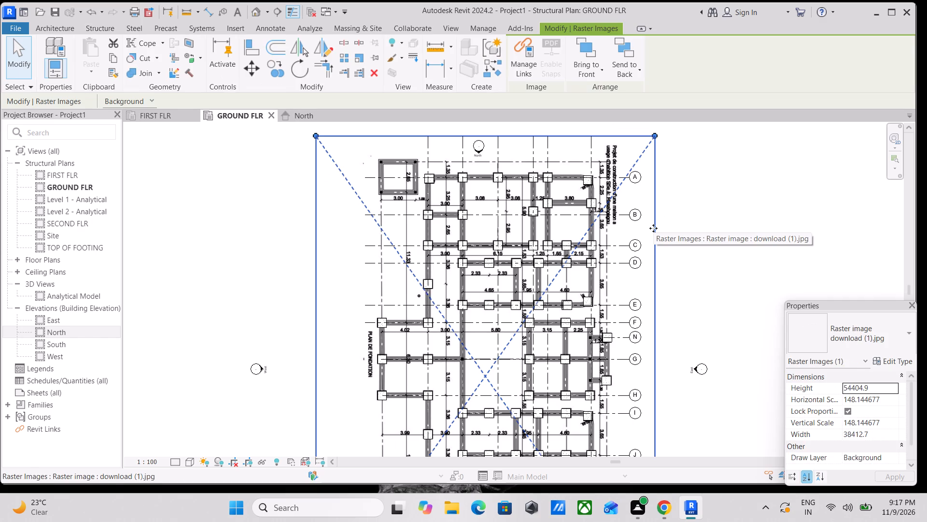
text(HH)
scroll(566, 258, up, 3)
middle_drag(531, 209, 558, 261)
scroll(568, 252, down, 3)
middle_drag(568, 252, 573, 287)
scroll(574, 285, up, 6)
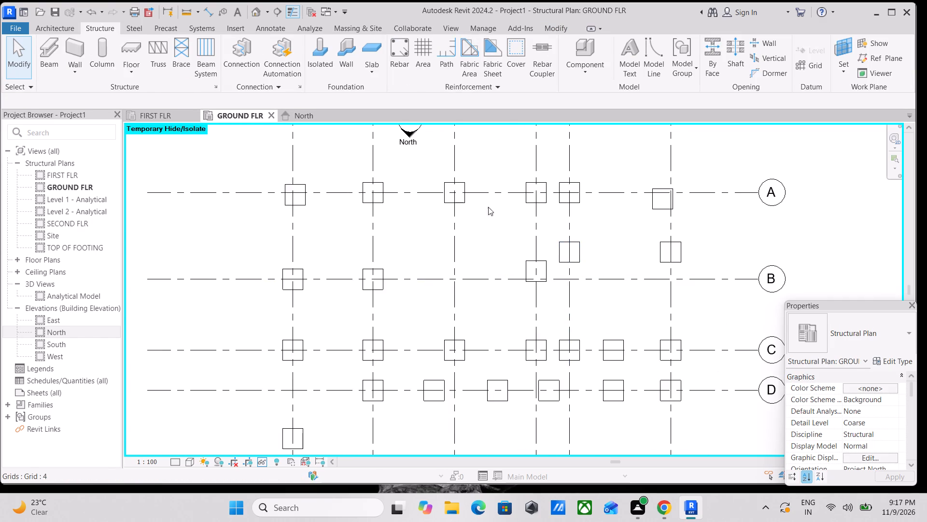
middle_drag(471, 203, 492, 218)
scroll(492, 217, up, 1)
text(HR)
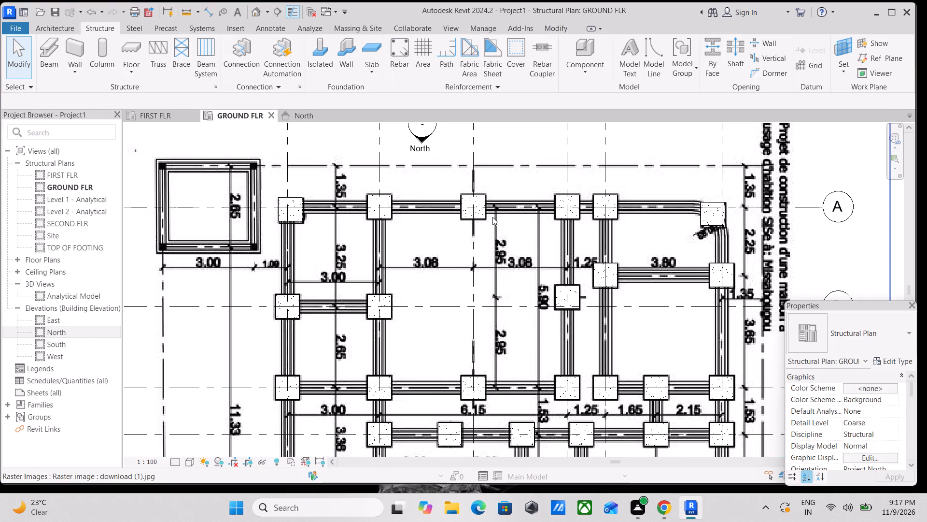
Start a vertical structural column and choose the M_Concrete-Rectangular-Column 300 x 450mm type.
scroll(492, 217, down, 2)
scroll(408, 211, up, 4)
scroll(408, 210, down, 1)
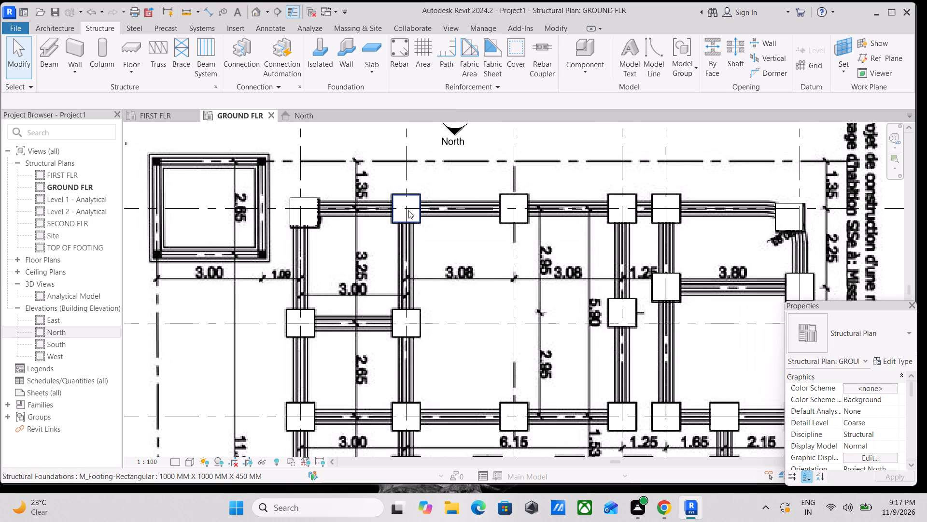
middle_drag(408, 210, 417, 230)
scroll(439, 223, down, 1)
scroll(539, 199, down, 3)
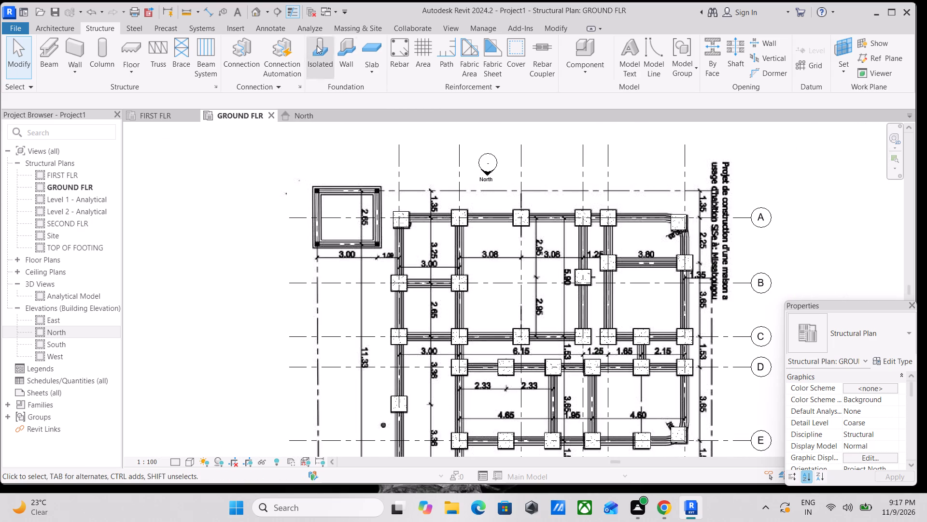
click(105, 58)
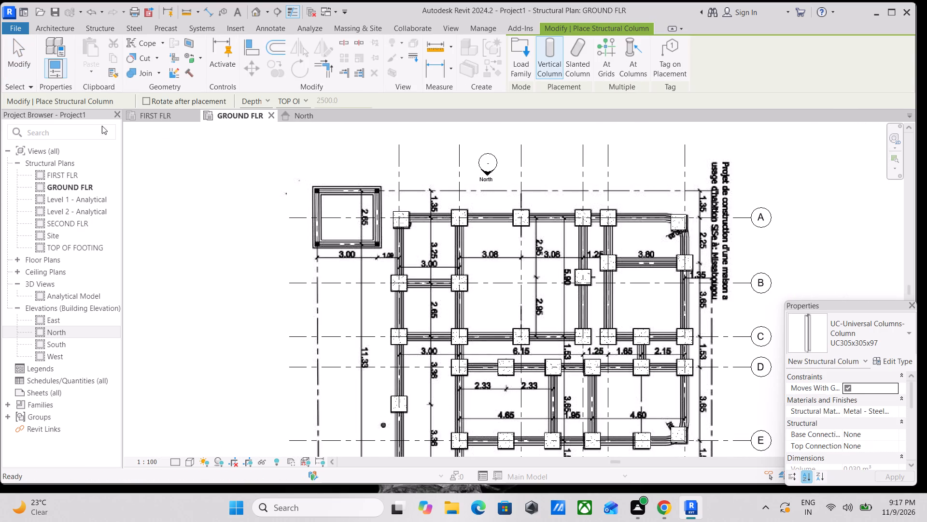
click(908, 329)
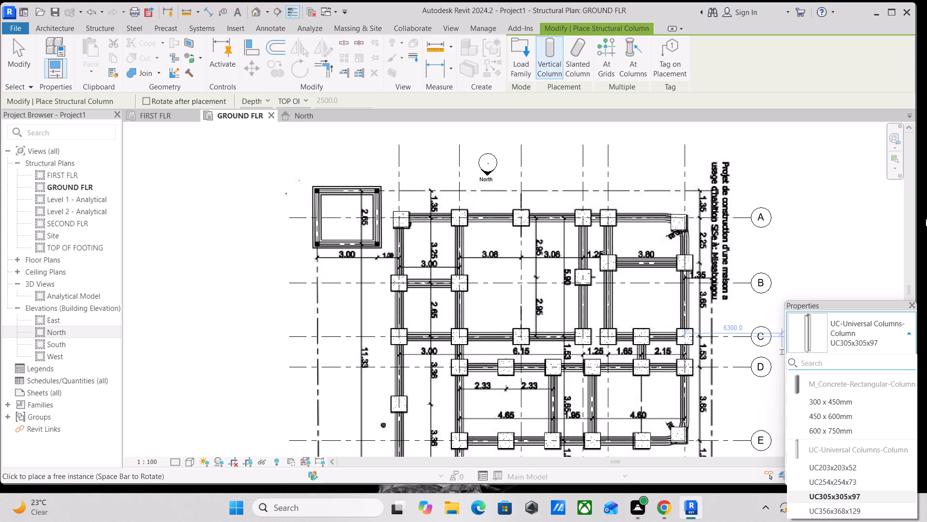
scroll(637, 224, up, 1)
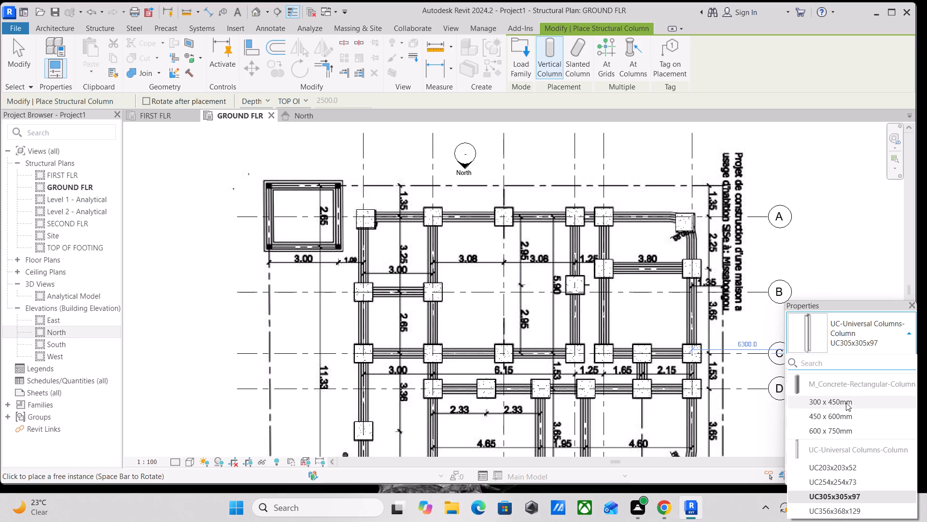
click(843, 403)
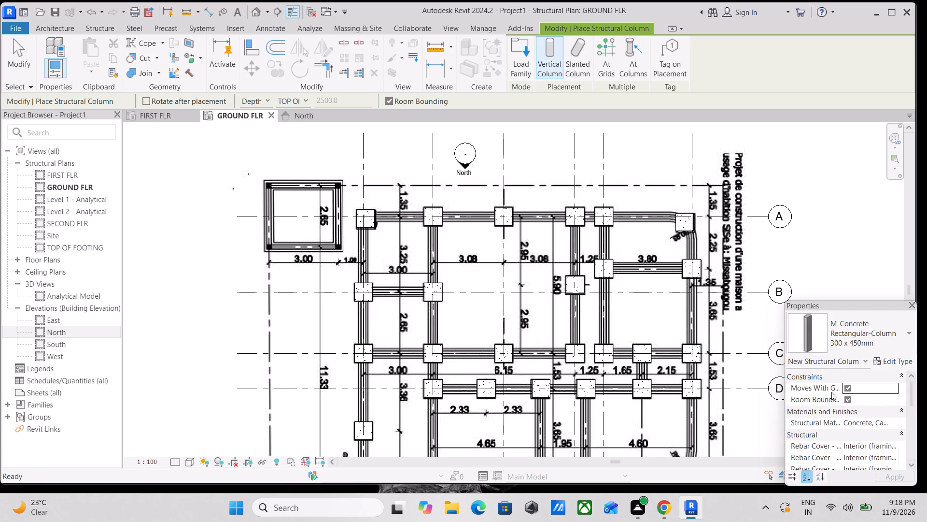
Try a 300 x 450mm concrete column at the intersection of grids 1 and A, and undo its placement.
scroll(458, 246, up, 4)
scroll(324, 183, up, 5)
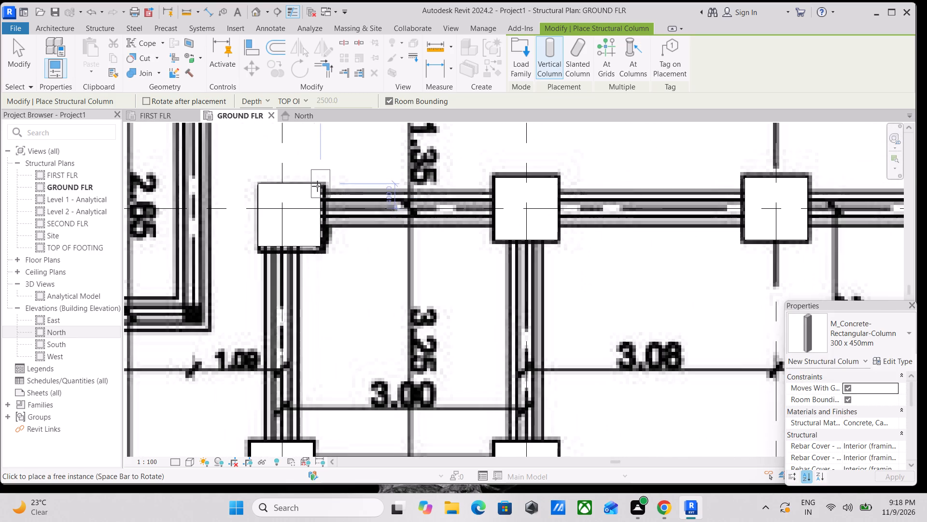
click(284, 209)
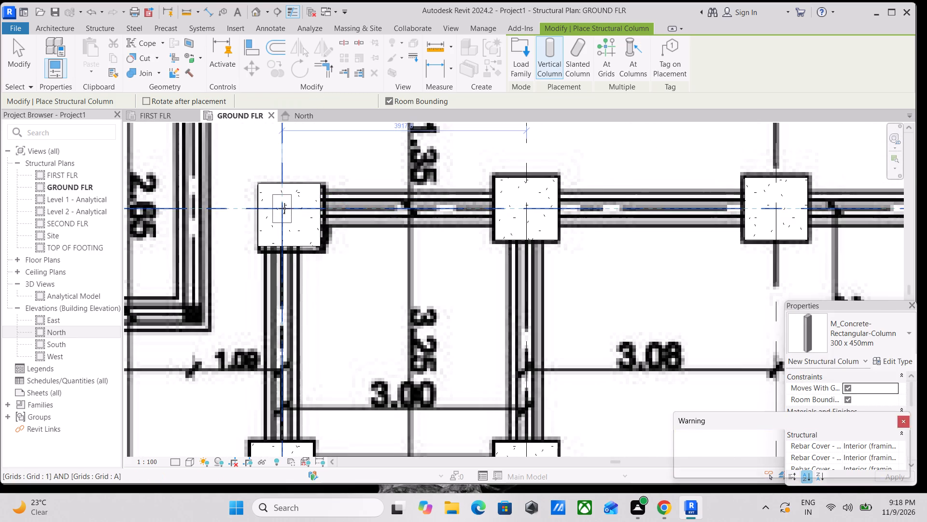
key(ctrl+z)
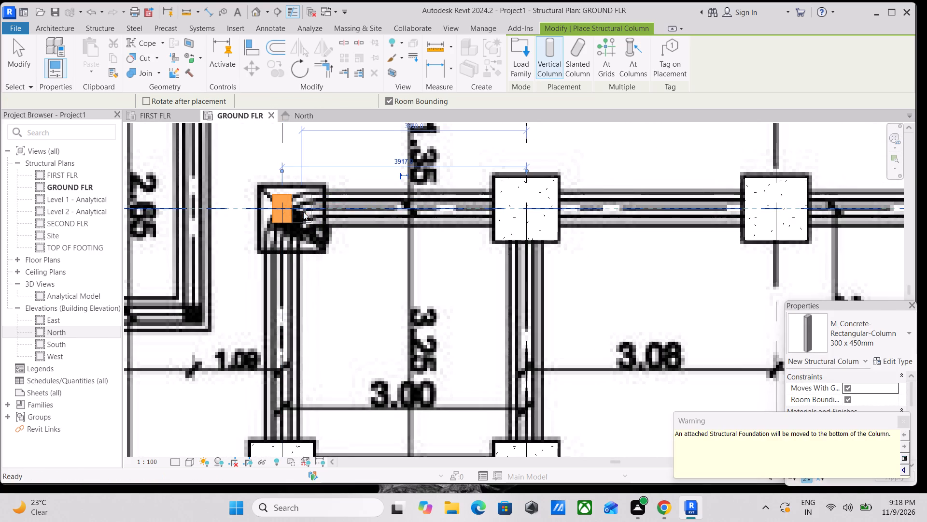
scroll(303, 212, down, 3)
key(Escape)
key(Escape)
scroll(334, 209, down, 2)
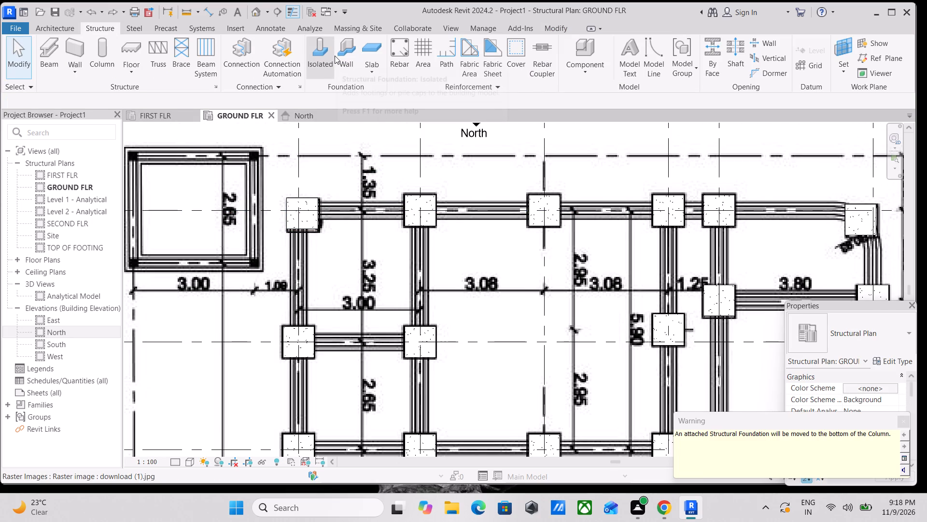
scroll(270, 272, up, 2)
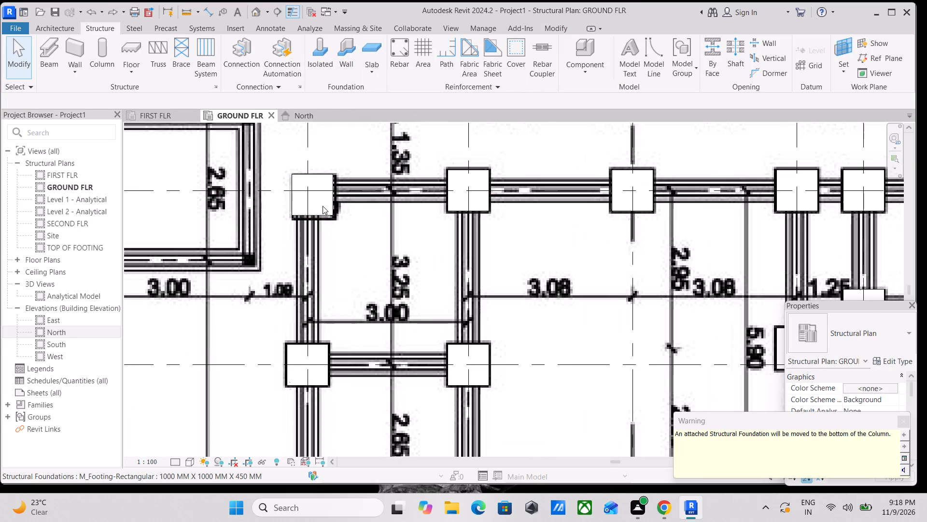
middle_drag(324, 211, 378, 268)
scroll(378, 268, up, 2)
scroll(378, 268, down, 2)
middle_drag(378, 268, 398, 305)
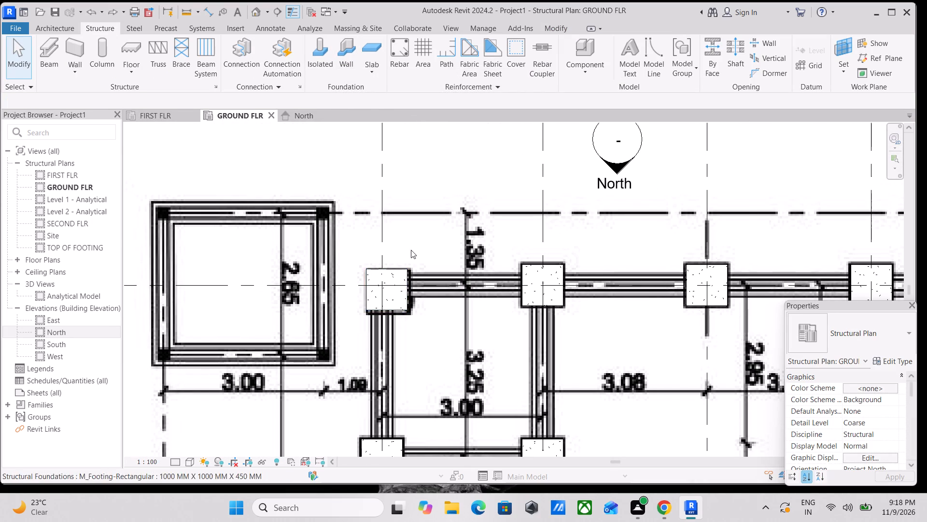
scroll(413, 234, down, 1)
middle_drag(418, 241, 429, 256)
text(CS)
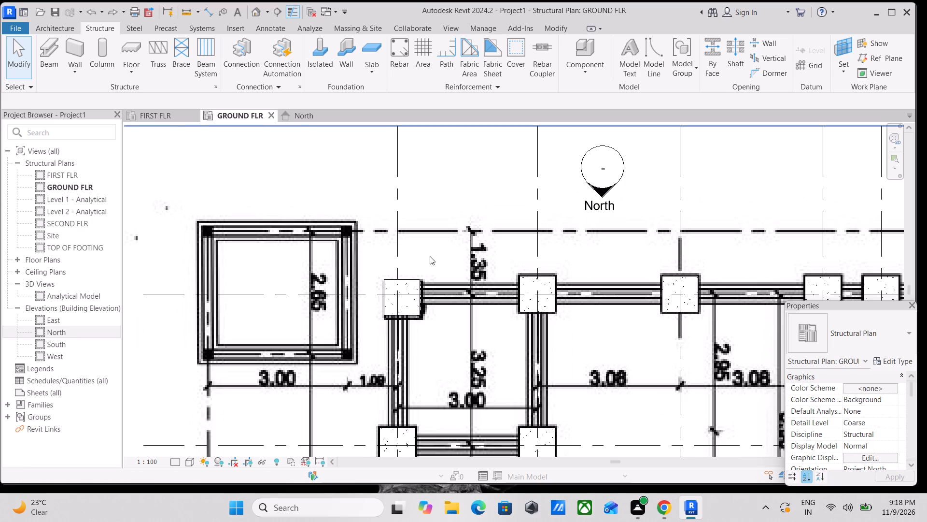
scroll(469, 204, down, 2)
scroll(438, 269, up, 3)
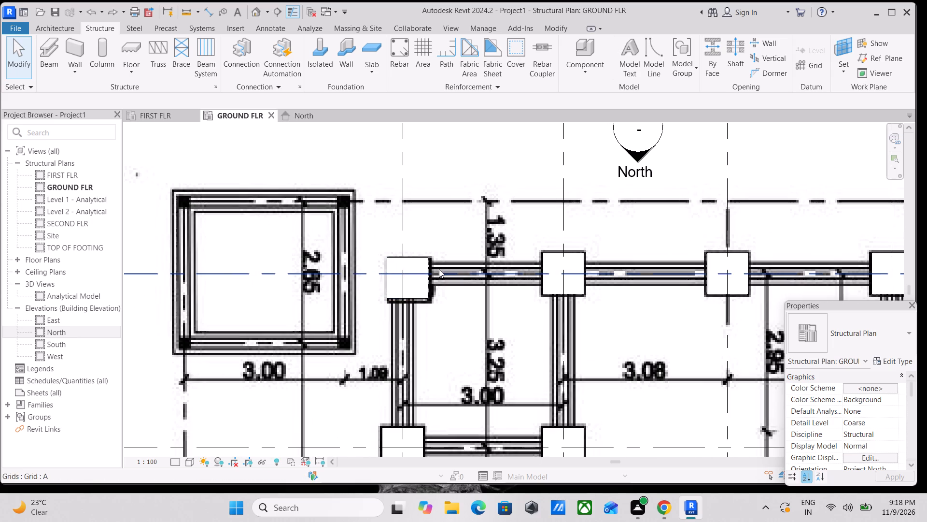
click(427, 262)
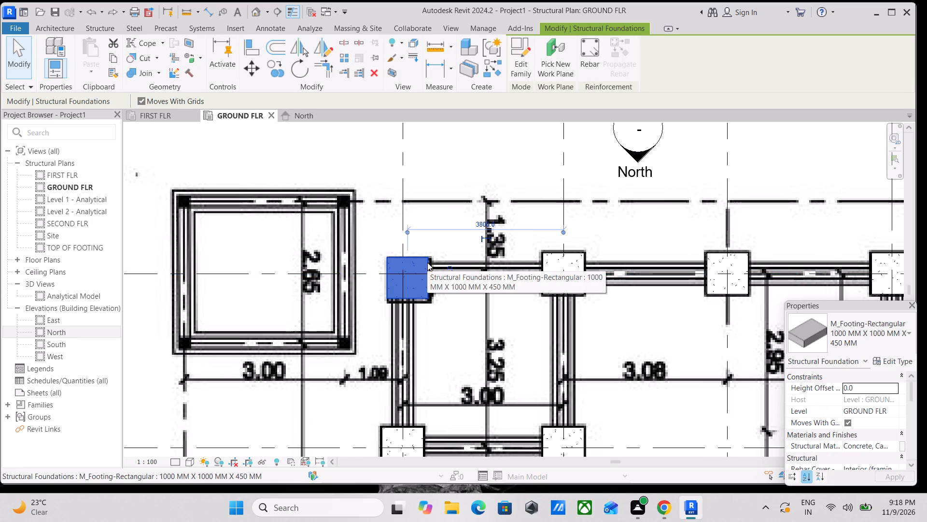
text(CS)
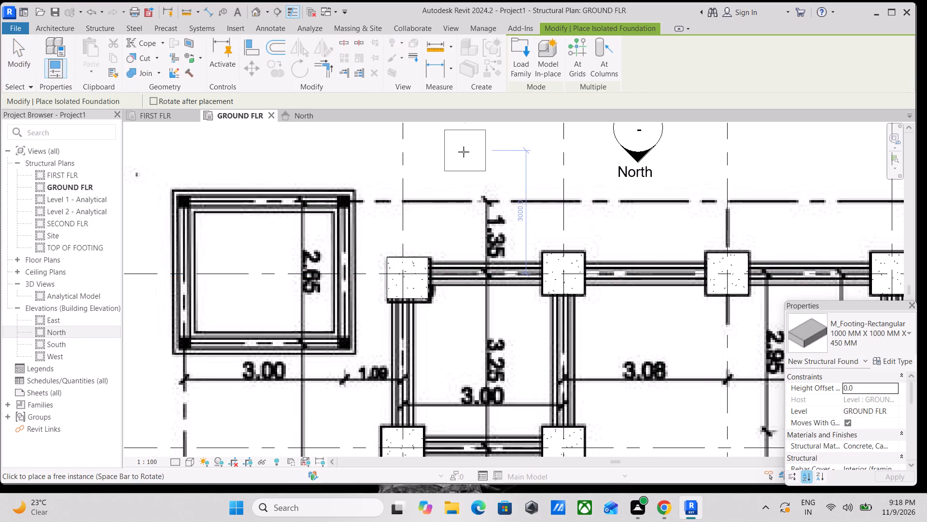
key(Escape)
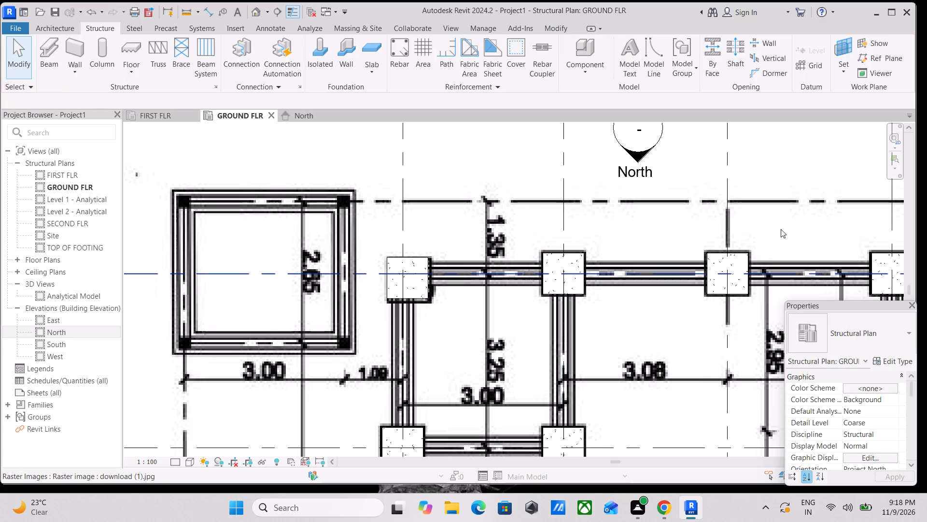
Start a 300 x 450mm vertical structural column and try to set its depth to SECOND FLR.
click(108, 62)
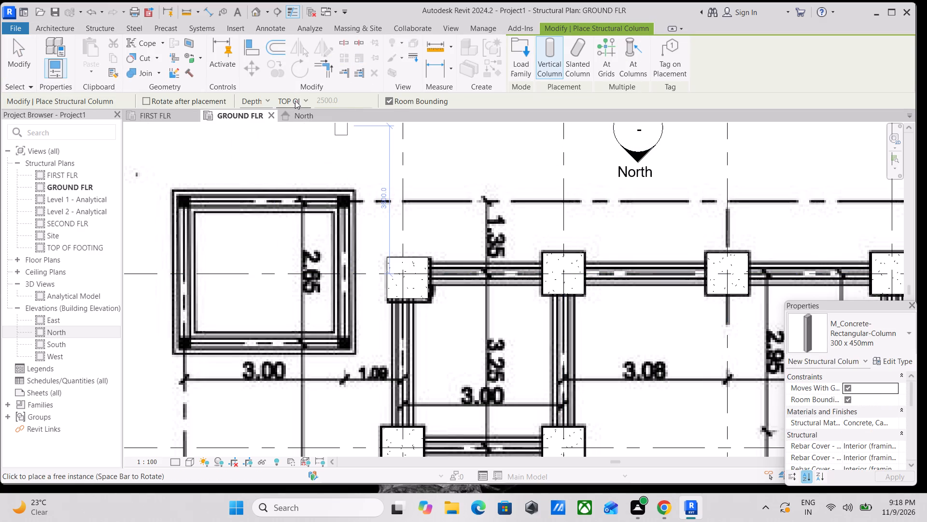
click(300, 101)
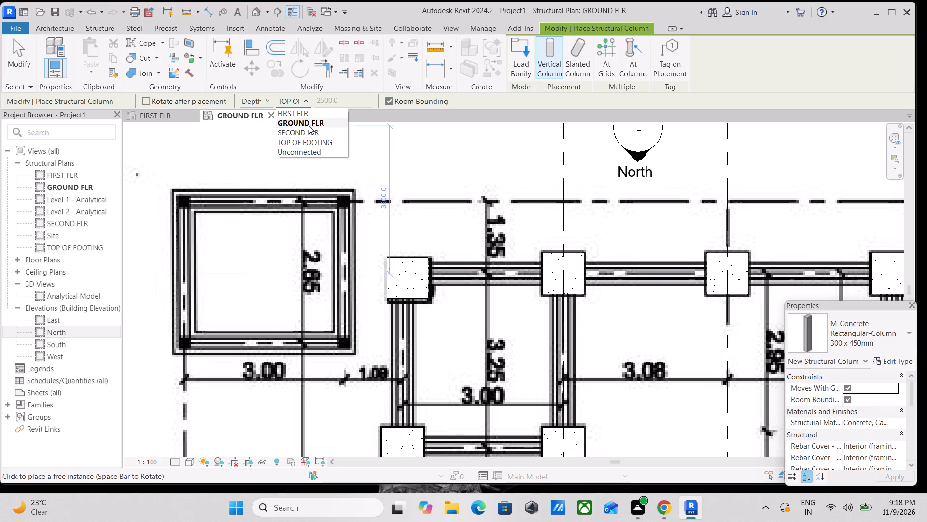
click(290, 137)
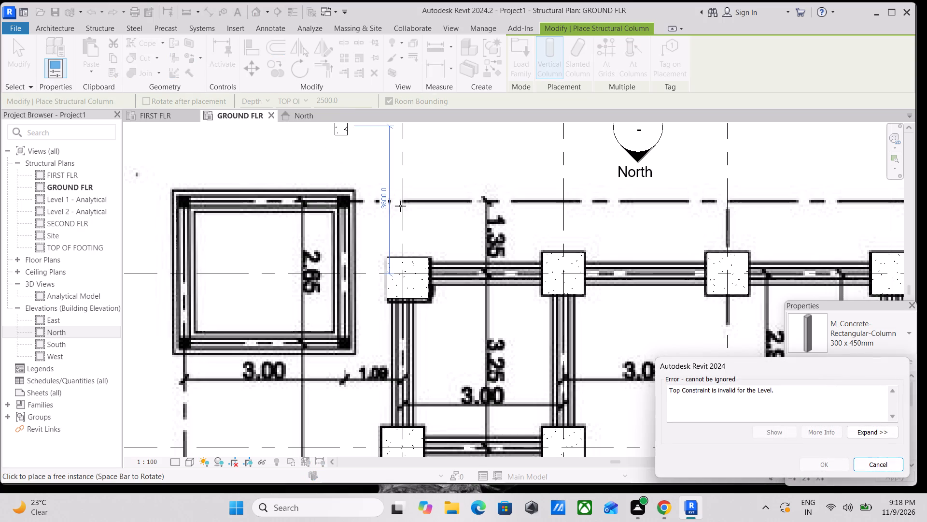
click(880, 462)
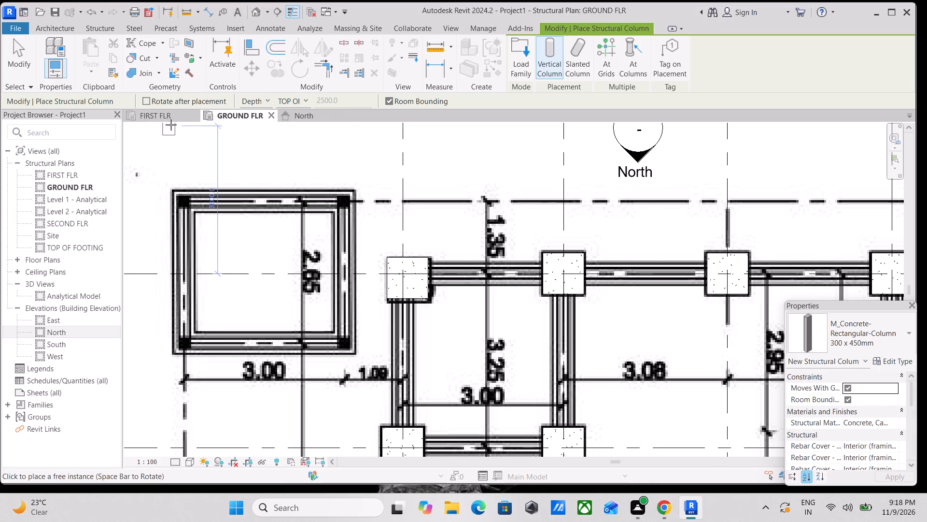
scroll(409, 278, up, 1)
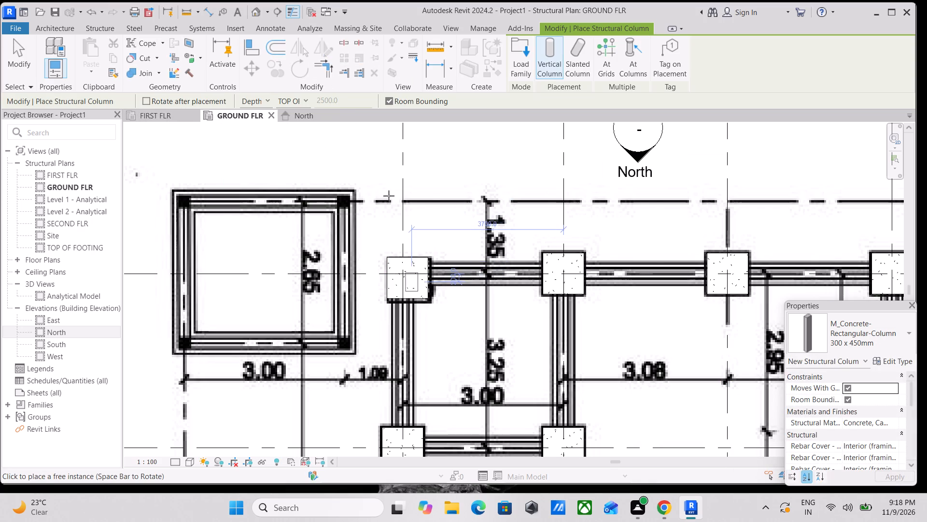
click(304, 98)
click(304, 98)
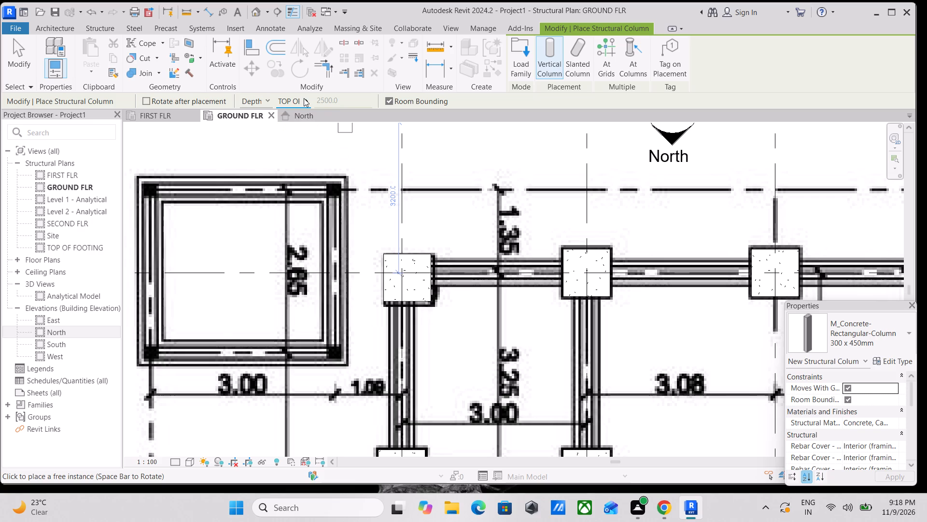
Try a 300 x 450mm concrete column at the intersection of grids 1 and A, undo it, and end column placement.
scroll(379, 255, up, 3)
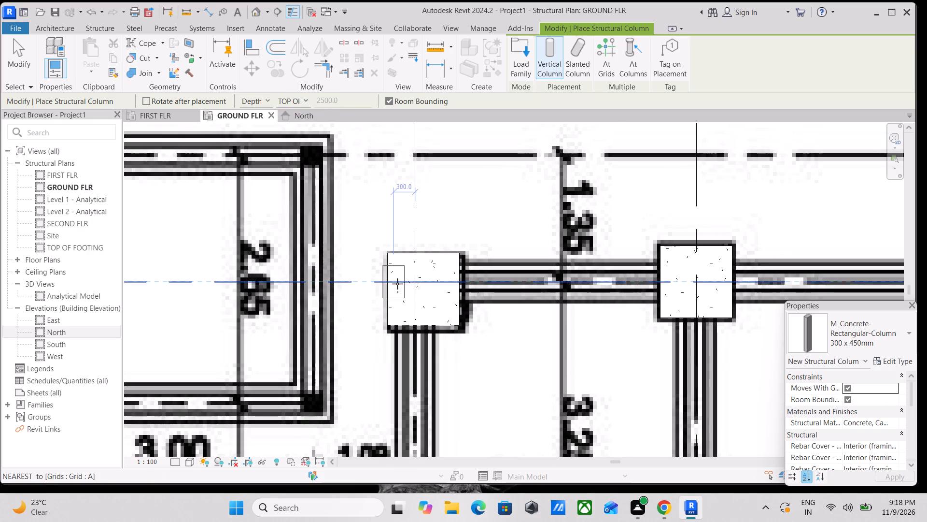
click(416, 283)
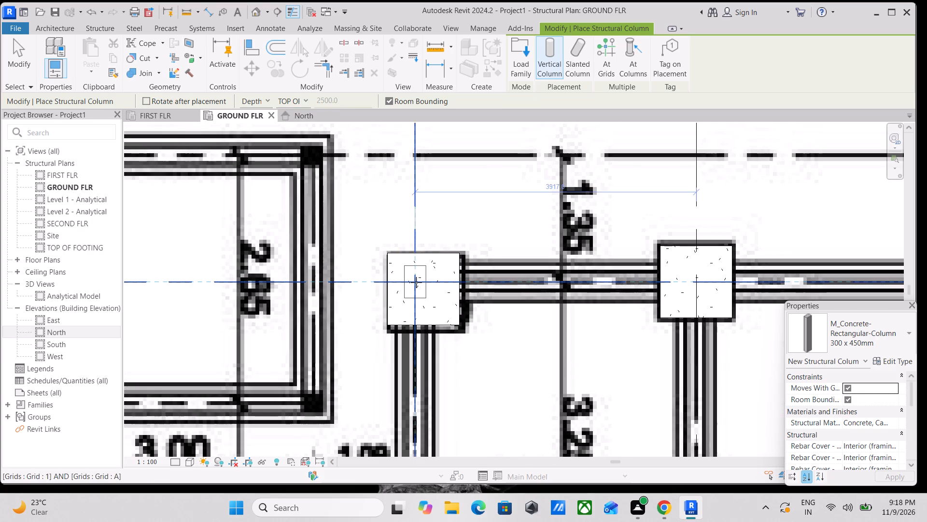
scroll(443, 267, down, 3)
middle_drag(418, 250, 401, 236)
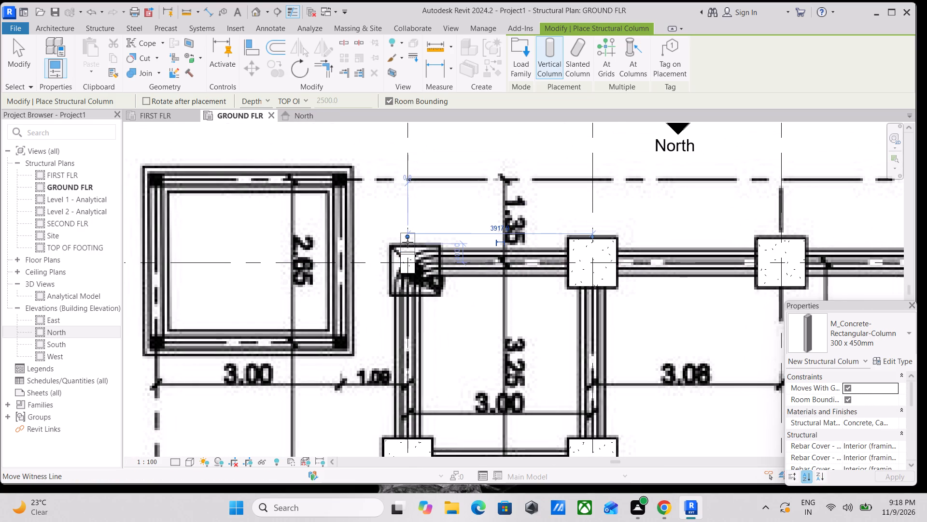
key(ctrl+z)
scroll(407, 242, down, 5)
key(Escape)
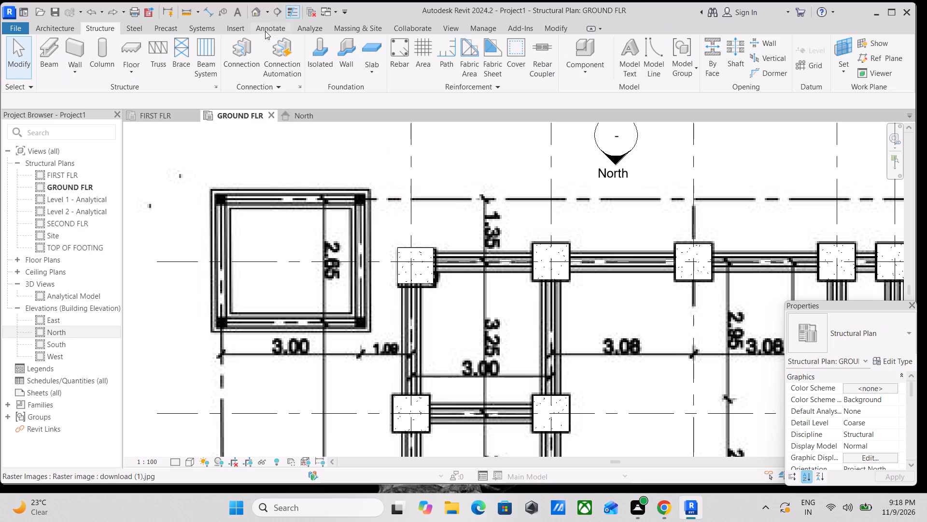
Open the default 3D view, set its visual style to Shaded, and orient the model to the Front.
click(253, 8)
middle_drag(348, 151, 303, 85)
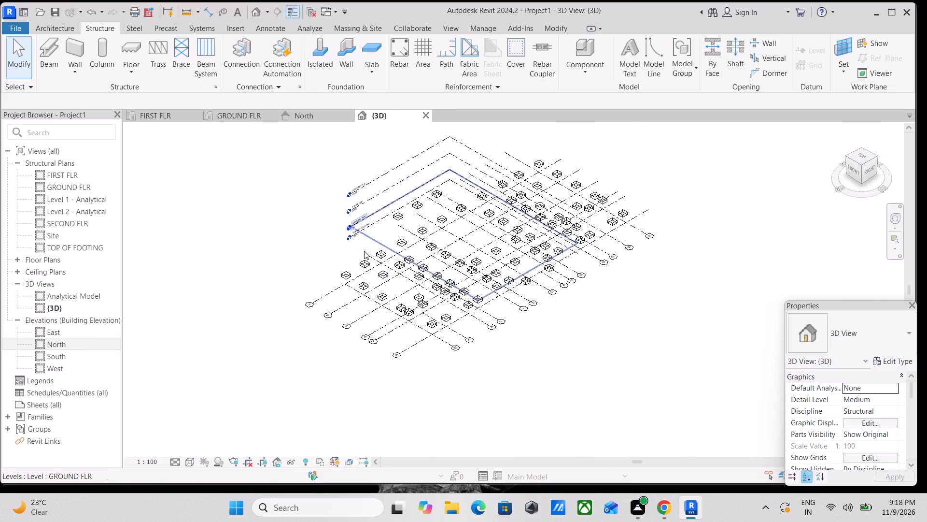
shift+middle_drag(400, 313, 507, 186)
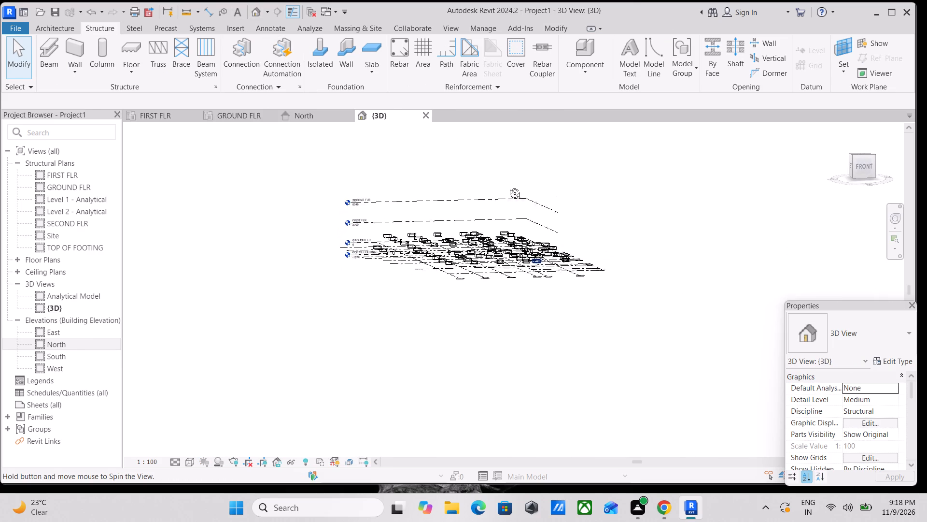
shift+middle_drag(507, 186, 503, 196)
shift+middle_drag(532, 138, 510, 130)
scroll(504, 258, up, 1)
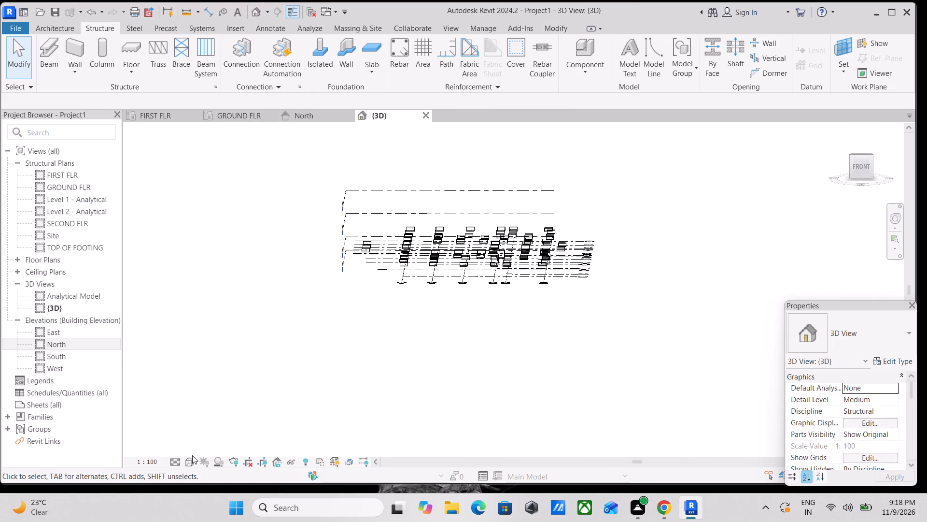
click(188, 460)
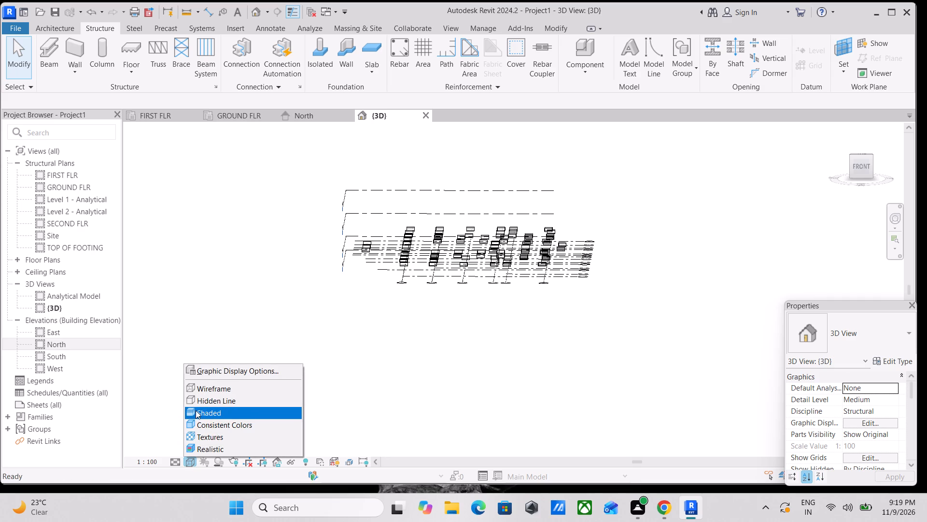
click(196, 410)
click(862, 169)
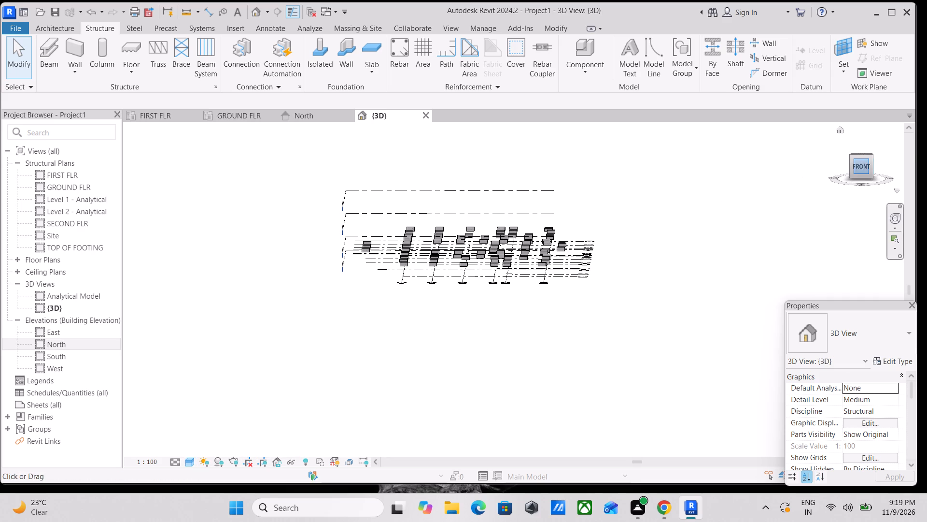
scroll(434, 329, up, 4)
scroll(479, 331, up, 3)
scroll(440, 296, up, 2)
scroll(388, 277, down, 2)
middle_drag(388, 277, 456, 261)
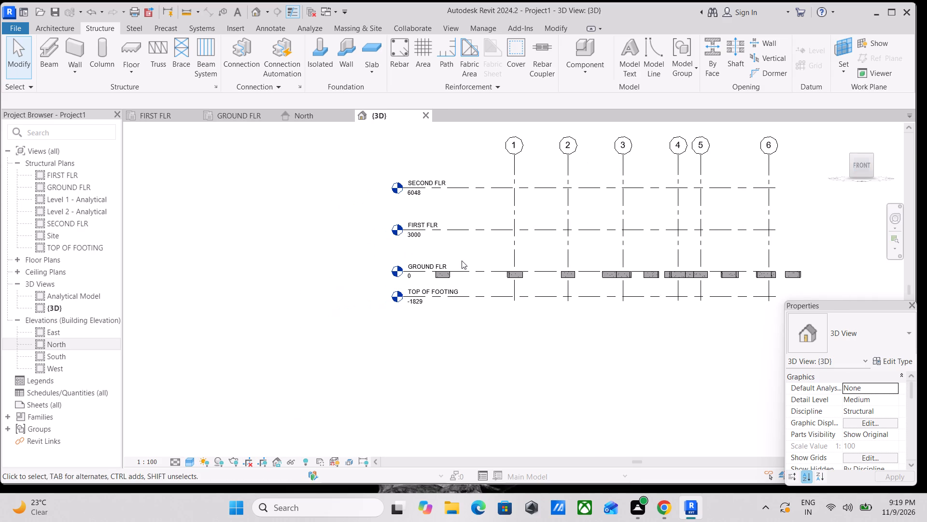
Extend the head end of the GROUND FLR level line outward, past the heads of the other levels.
scroll(466, 267, up, 2)
click(467, 269)
scroll(389, 273, up, 1)
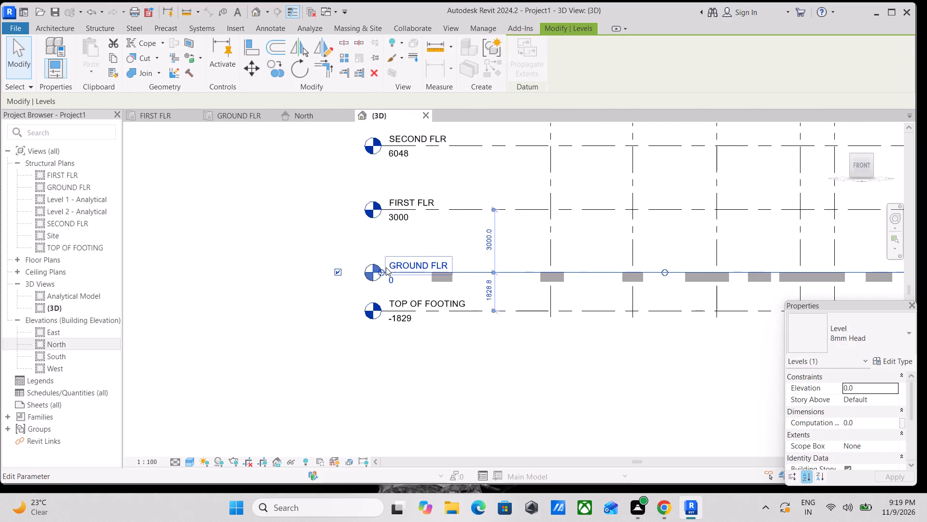
drag(380, 270, 294, 288)
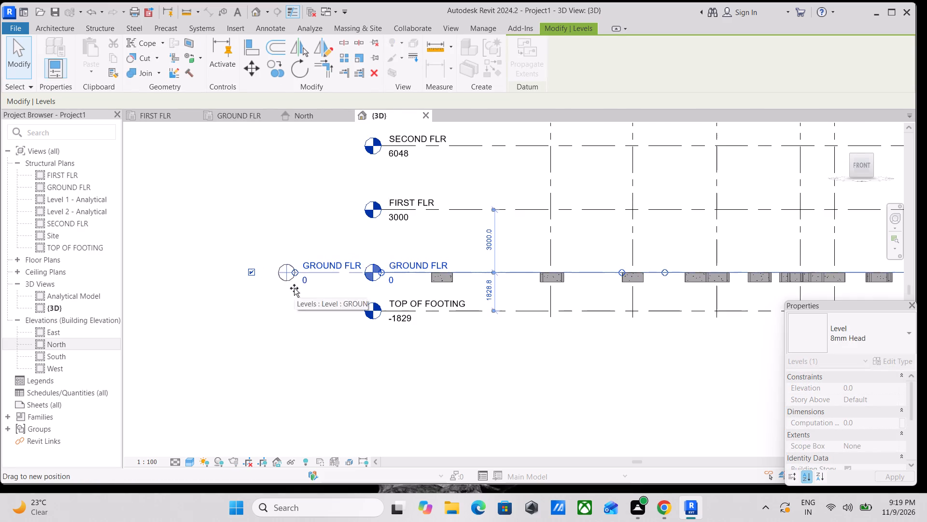
drag(294, 288, 295, 287)
Extend the head end of the TOP OF FOOTING level line outward to roughly below the GROUND FLR head.
click(489, 311)
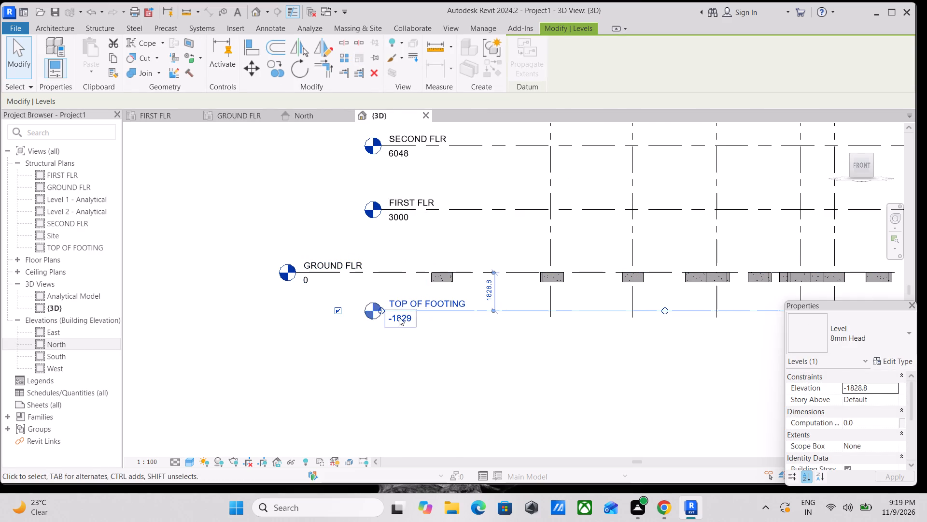
drag(385, 311, 380, 312)
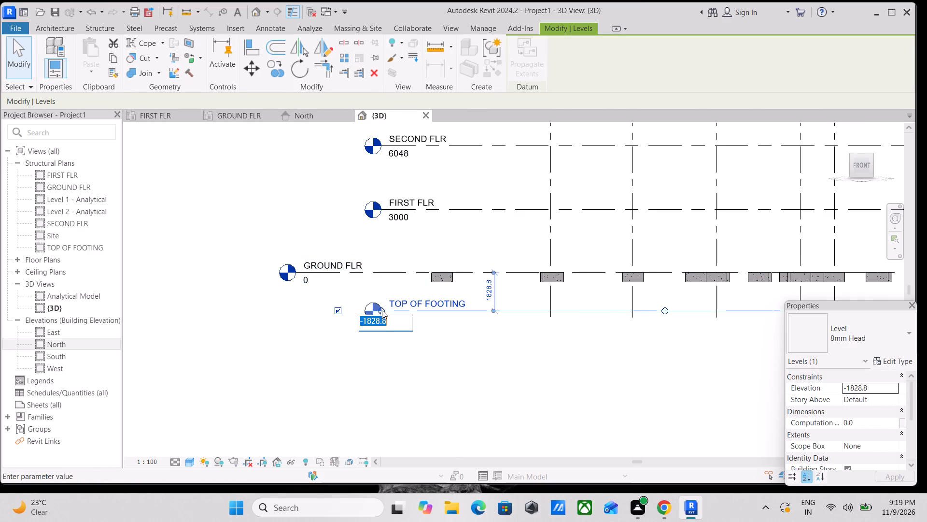
scroll(426, 316, up, 6)
key(Escape)
key(Escape)
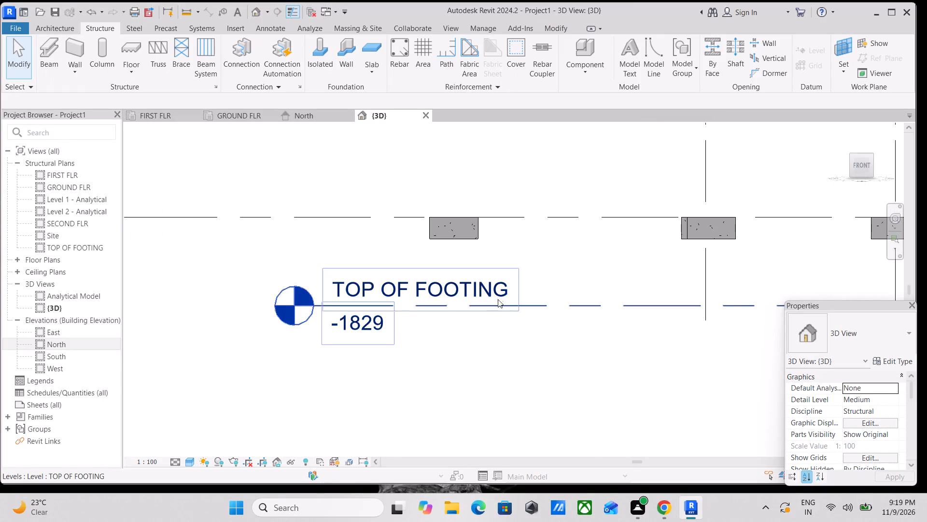
scroll(507, 304, down, 2)
click(591, 304)
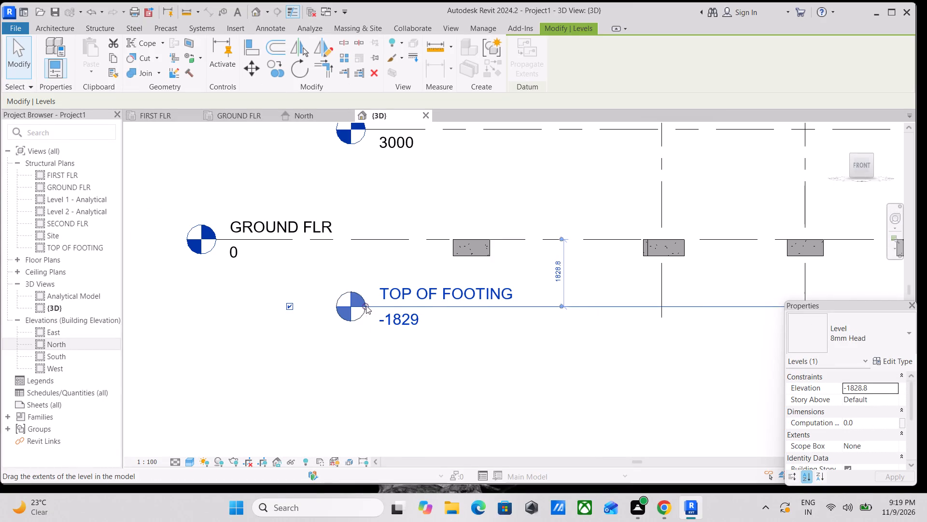
drag(365, 306, 204, 318)
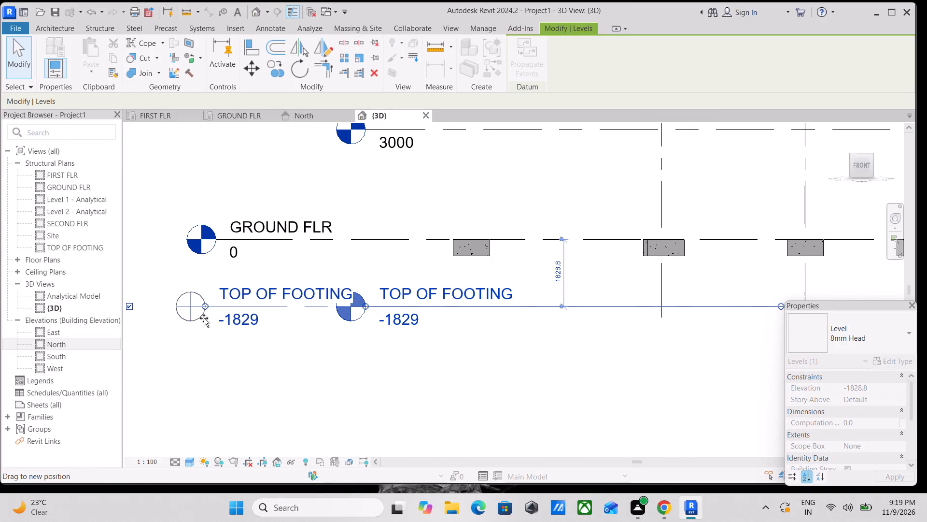
drag(204, 318, 202, 318)
scroll(265, 285, down, 3)
middle_drag(282, 285, 289, 304)
key(Escape)
Select all the isolated footings along GROUND FLR and set their Level to TOP OF FOOTING.
scroll(345, 253, down, 2)
middle_drag(340, 252, 309, 253)
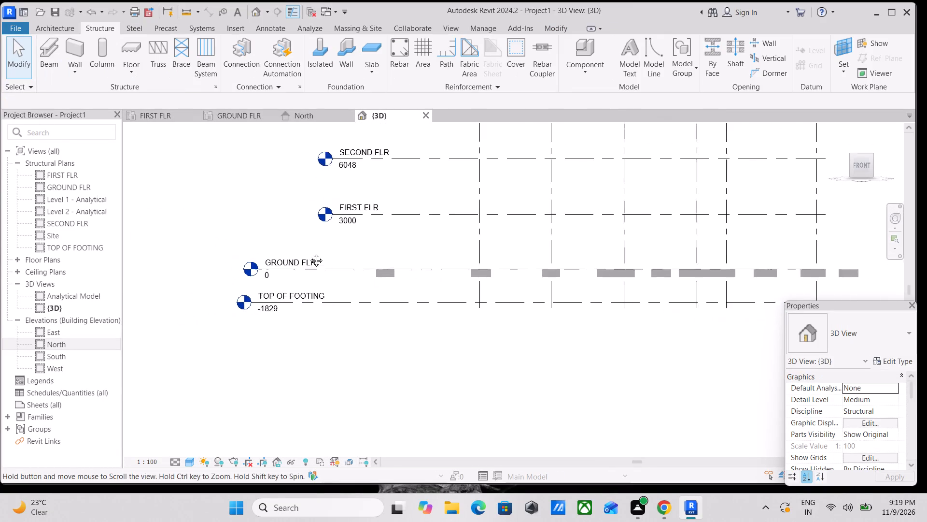
middle_drag(309, 253, 260, 253)
scroll(309, 253, down, 2)
scroll(274, 256, up, 2)
drag(285, 249, 415, 276)
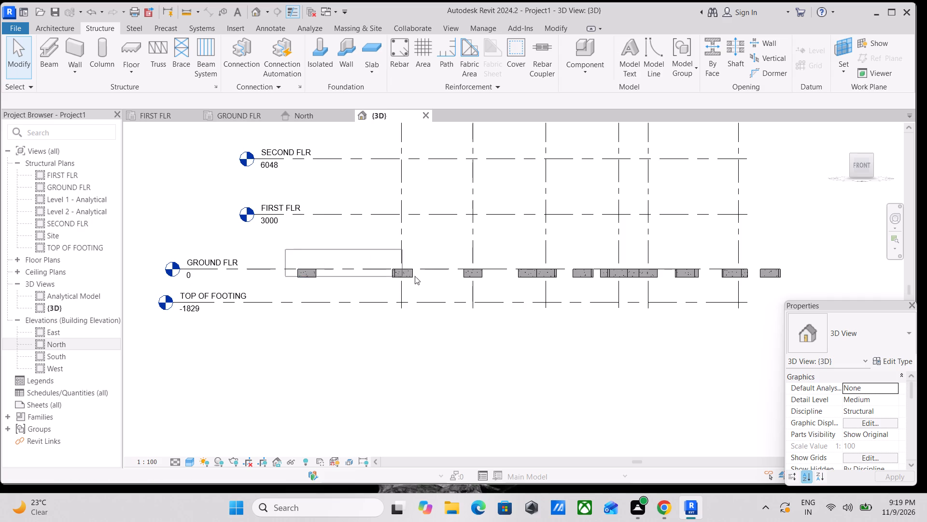
drag(415, 276, 799, 286)
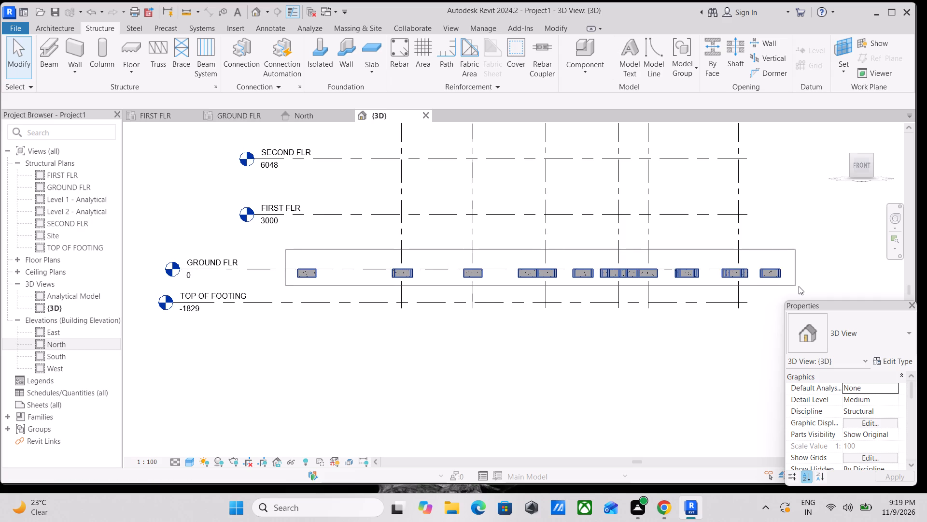
drag(799, 286, 805, 287)
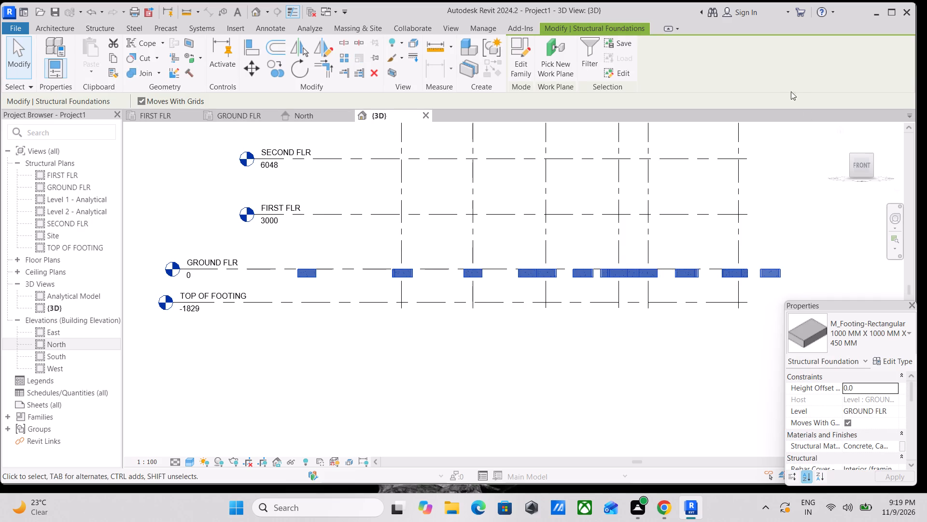
click(892, 412)
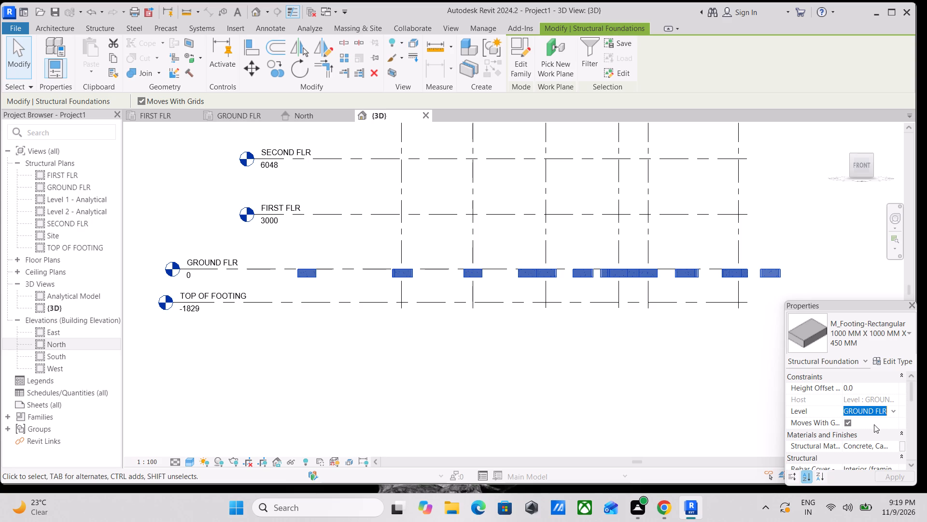
click(872, 420)
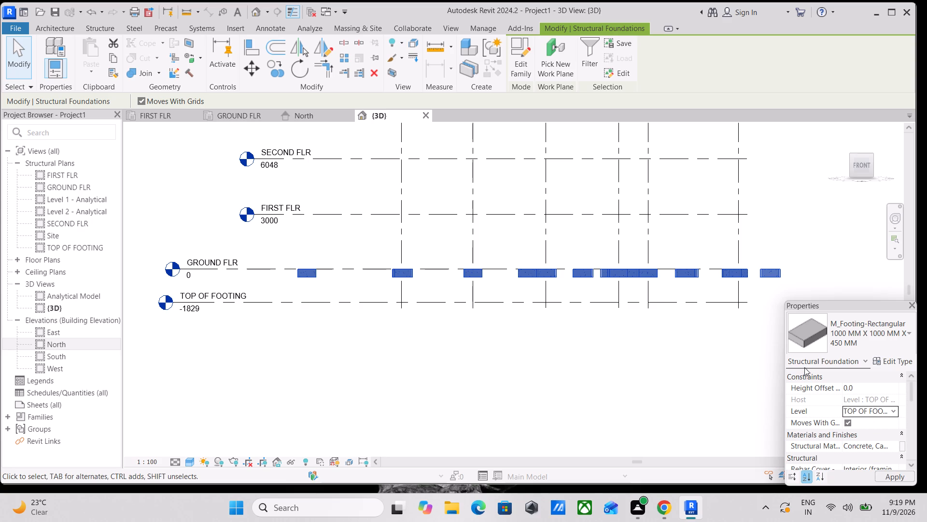
scroll(562, 268, down, 2)
middle_drag(564, 270, 594, 295)
key(Escape)
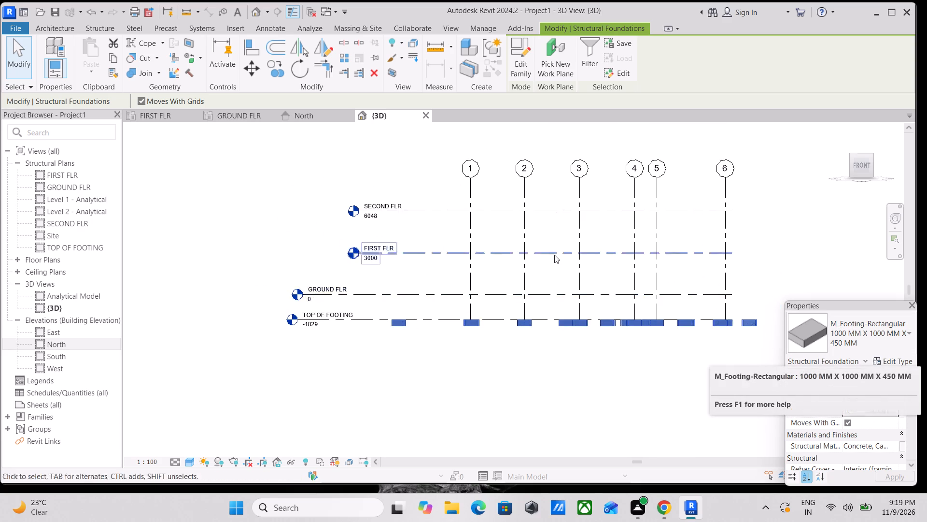
Extend the head end of the FIRST FLR level line outward to roughly above the GROUND FLR head.
scroll(552, 253, down, 2)
middle_drag(552, 254, 601, 297)
scroll(404, 150, down, 1)
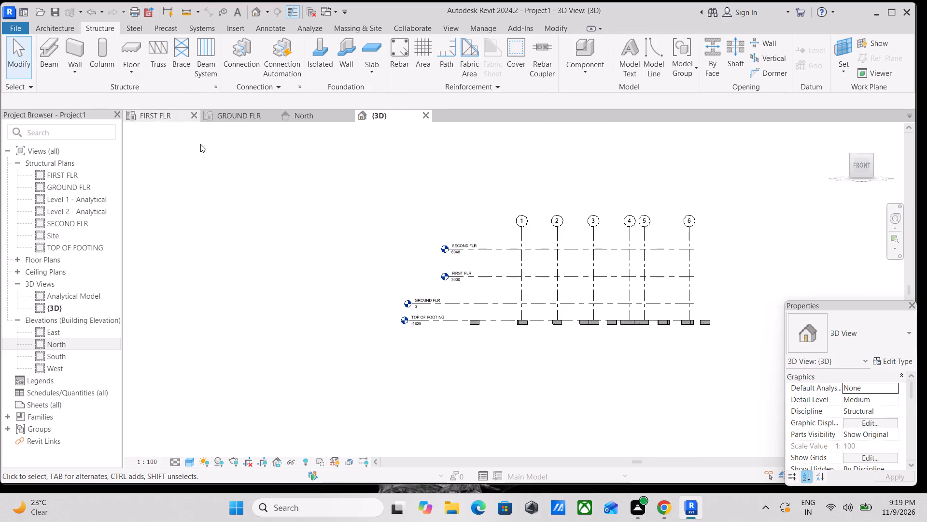
scroll(459, 306, up, 3)
scroll(496, 262, up, 2)
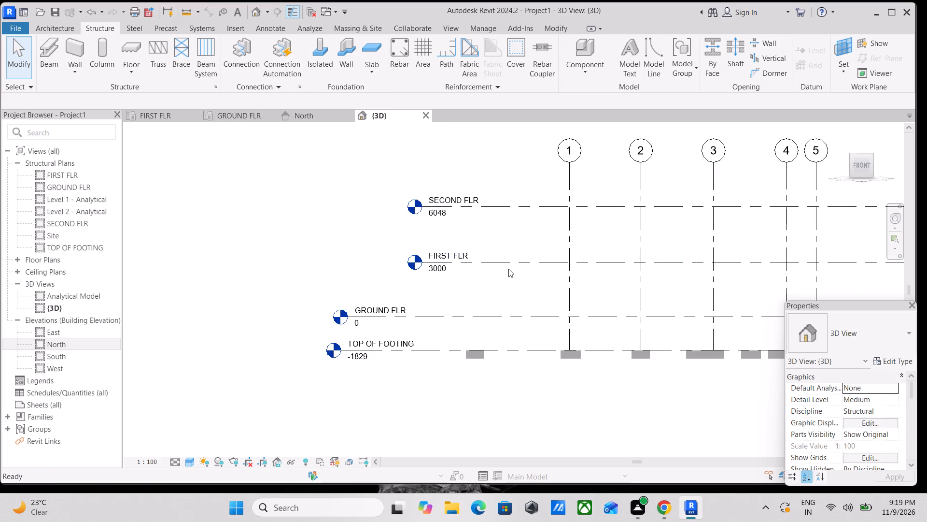
key(Escape)
click(517, 261)
key(Escape)
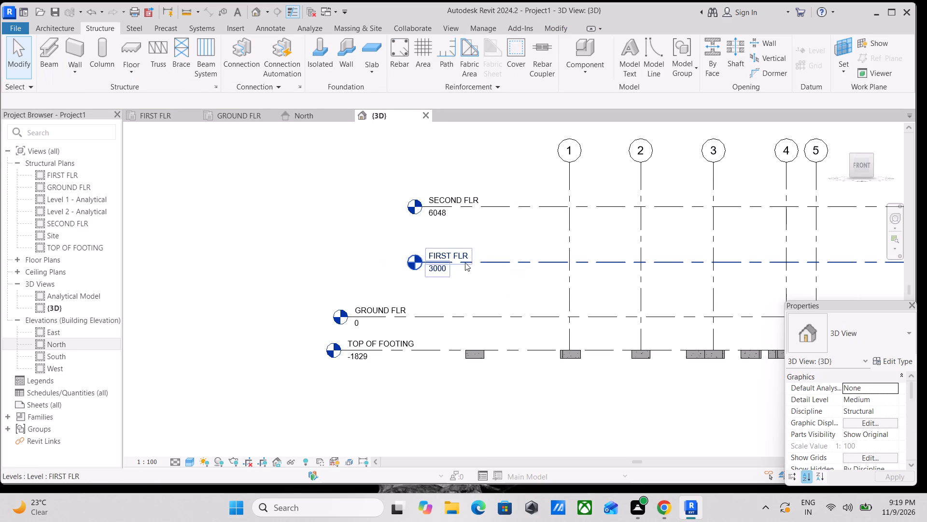
click(468, 263)
drag(424, 262, 408, 262)
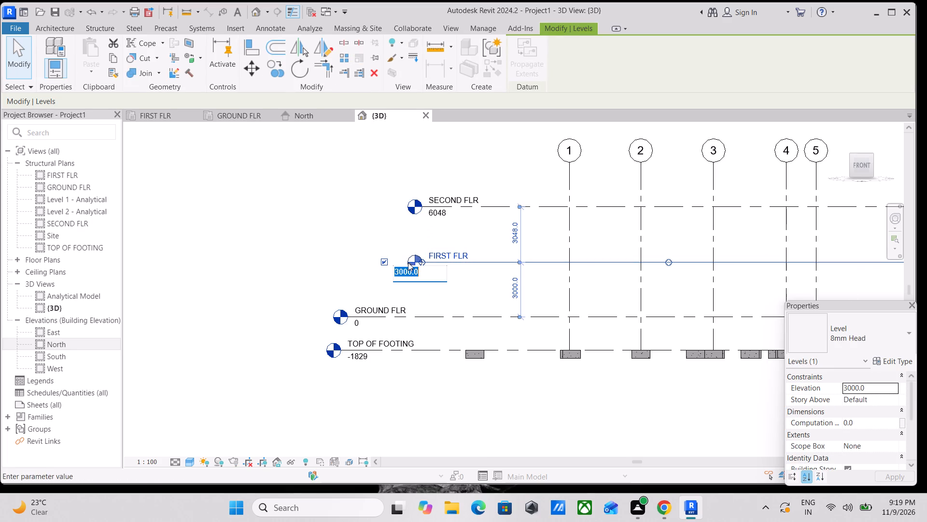
drag(408, 262, 405, 262)
key(Escape)
scroll(439, 263, up, 3)
key(Escape)
scroll(423, 262, up, 5)
key(Escape)
click(601, 258)
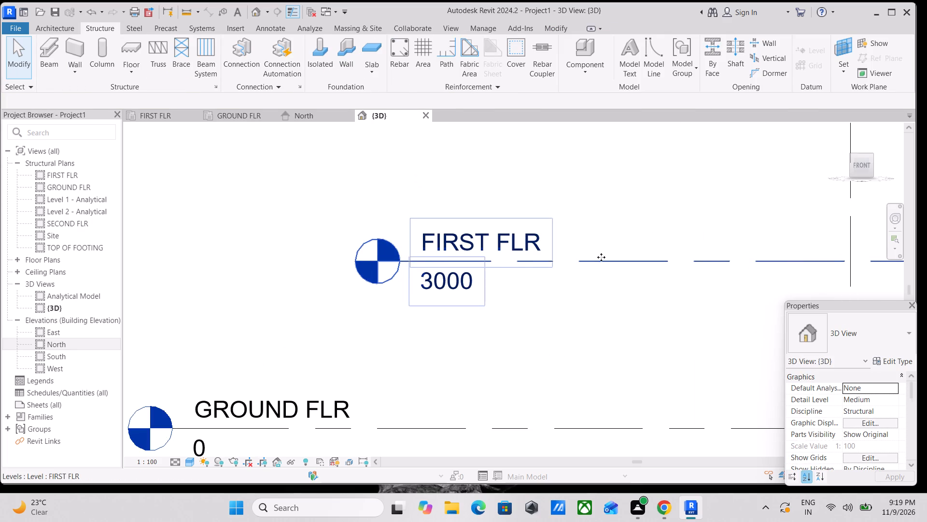
drag(399, 261, 379, 262)
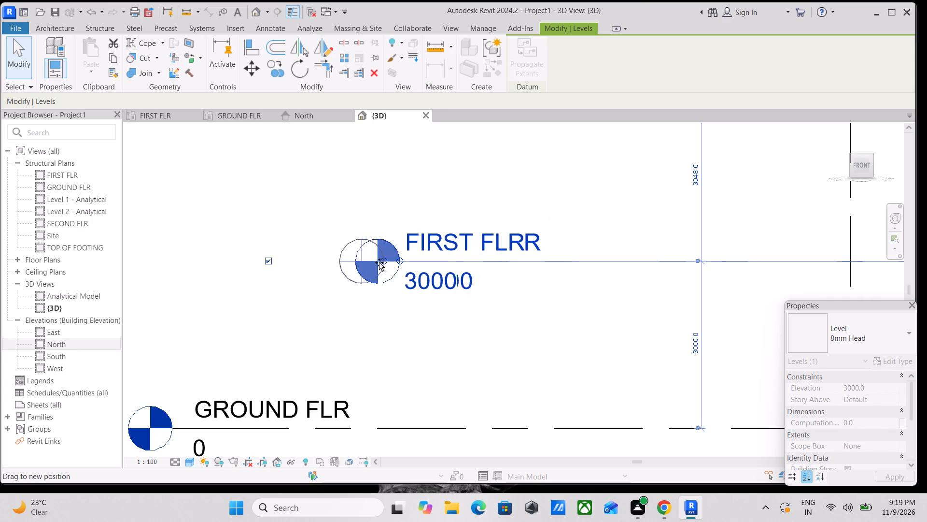
drag(379, 262, 182, 301)
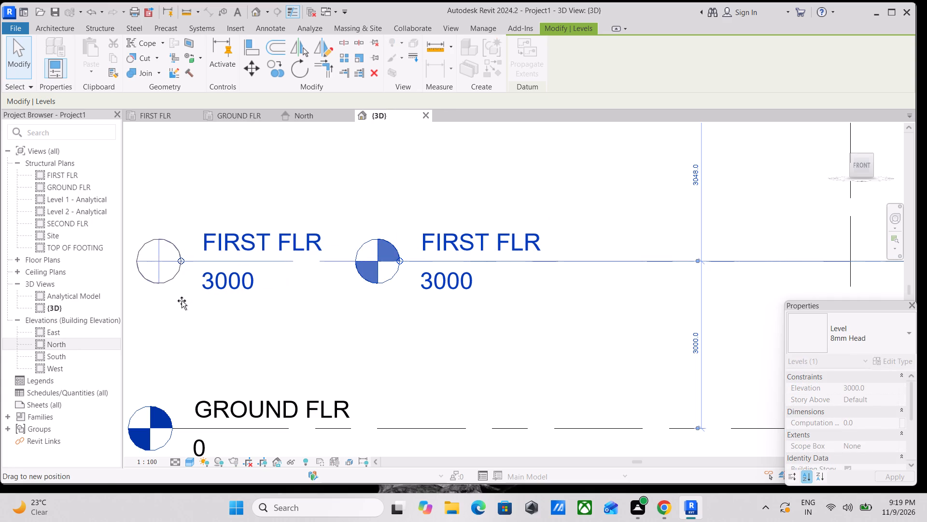
drag(182, 301, 182, 300)
scroll(181, 299, down, 5)
middle_drag(230, 302, 311, 357)
key(Escape)
Extend the head end of the SECOND FLR level line outward to roughly above the FIRST FLR head.
click(507, 245)
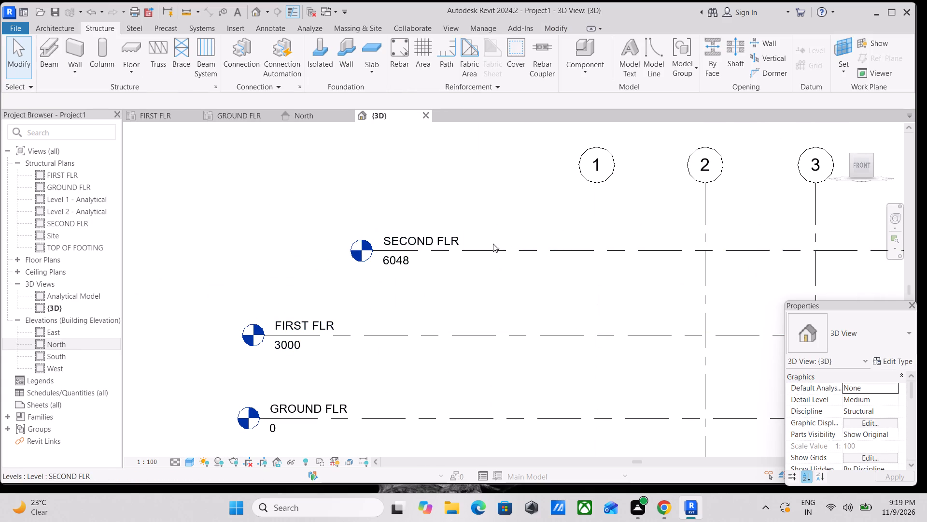
scroll(565, 258, up, 2)
key(Escape)
click(565, 247)
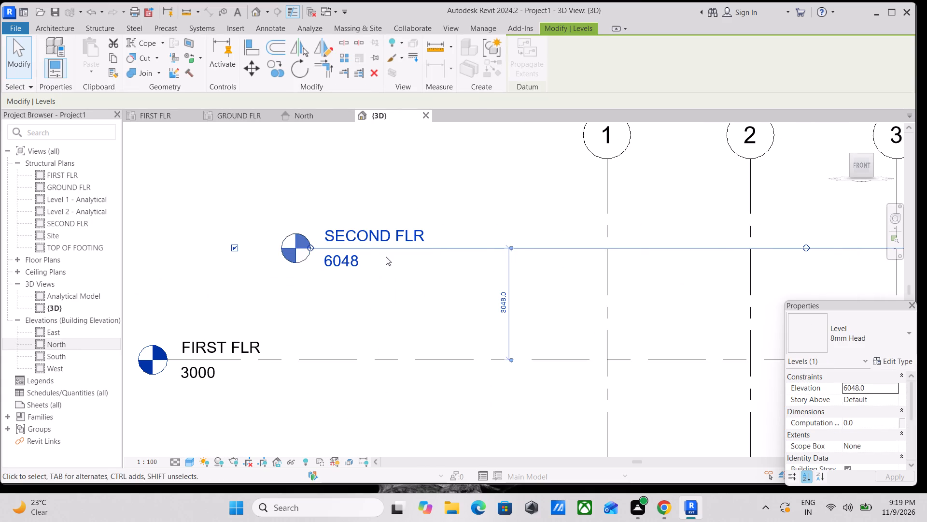
drag(308, 249, 283, 256)
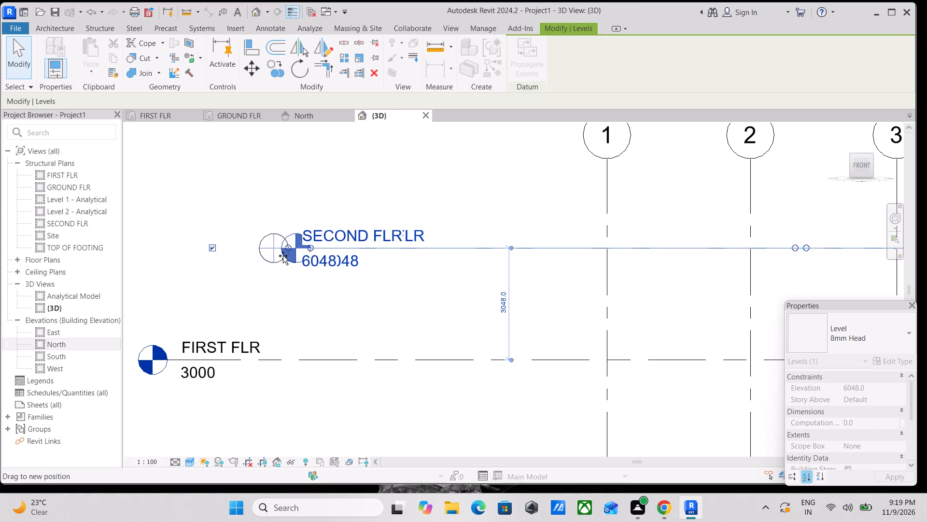
drag(283, 256, 150, 283)
scroll(146, 282, down, 4)
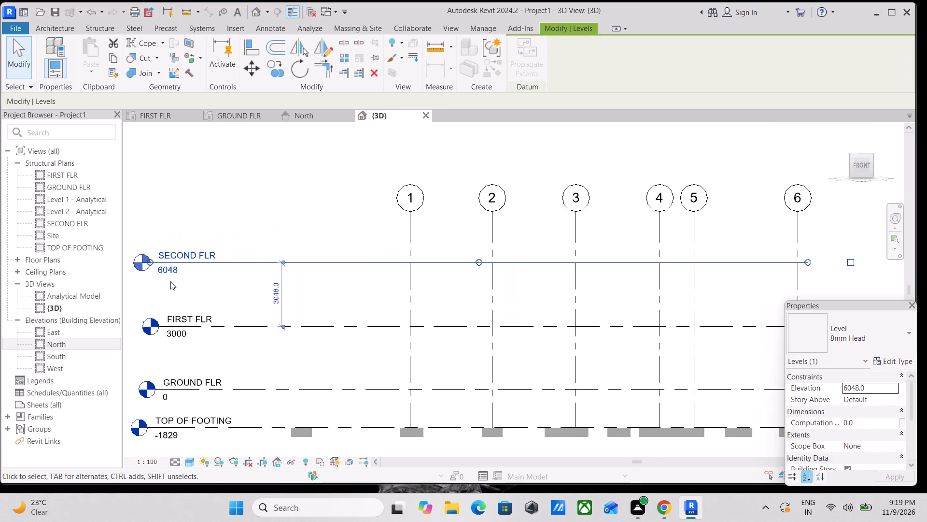
key(Escape)
Open the GROUND FLR plan and the TOP OF FOOTING structural plan and examine the footing layout across the grids.
scroll(271, 277, down, 2)
middle_drag(271, 277, 391, 235)
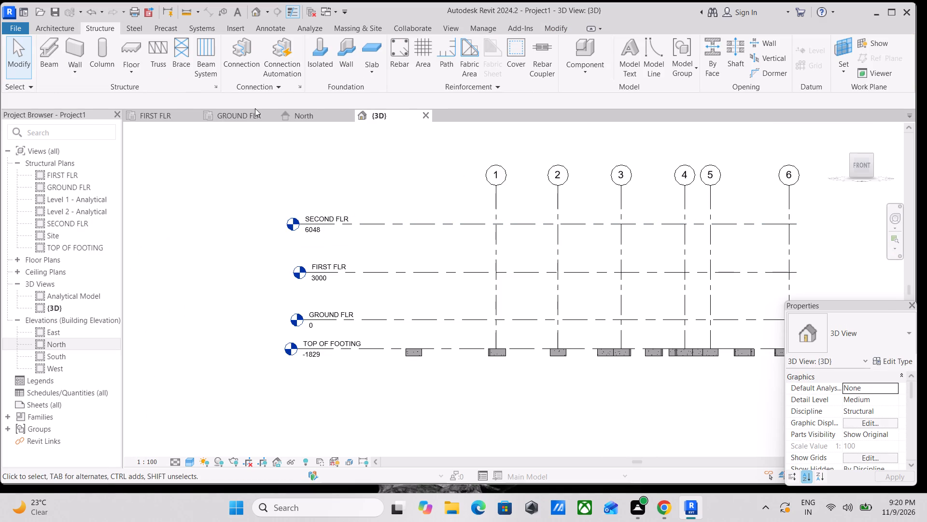
click(244, 119)
scroll(295, 207, down, 2)
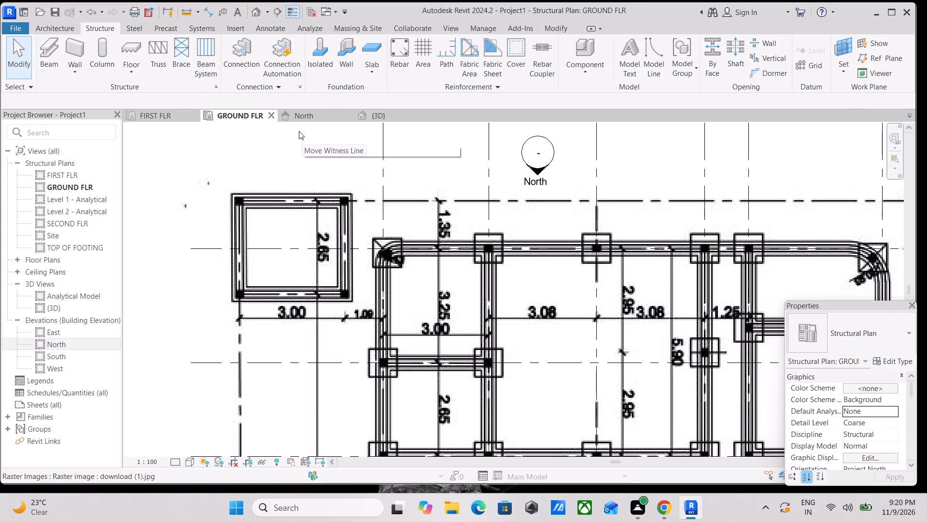
scroll(187, 121, down, 1)
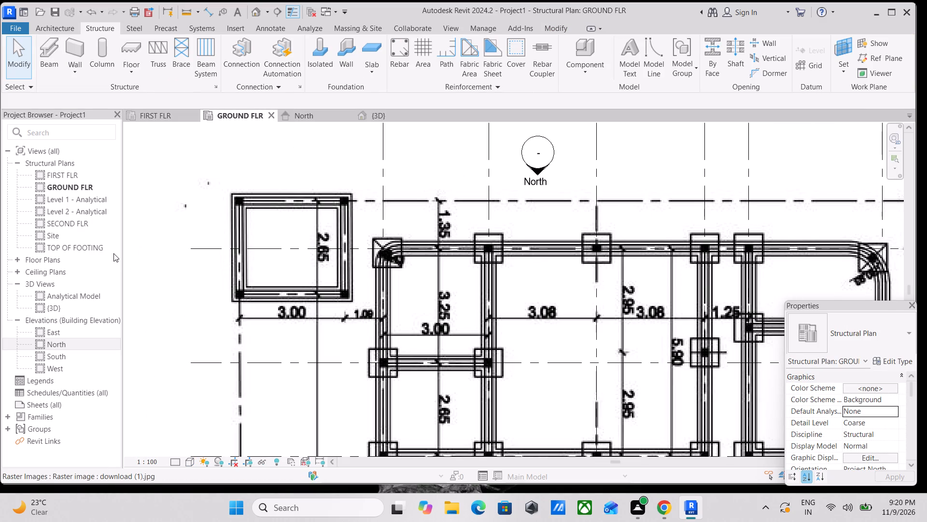
double_click(75, 245)
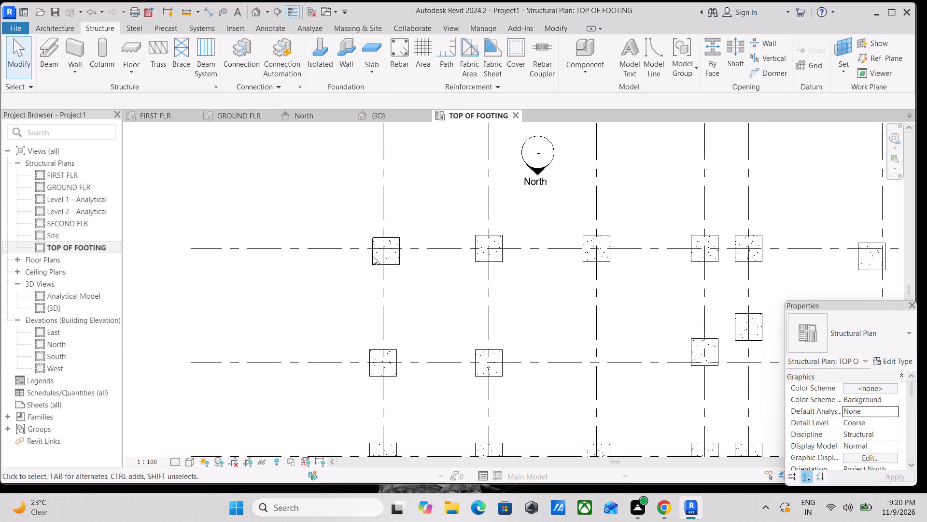
scroll(392, 256, down, 2)
middle_drag(388, 251, 342, 206)
scroll(355, 219, down, 2)
middle_drag(355, 218, 354, 195)
scroll(354, 195, down, 1)
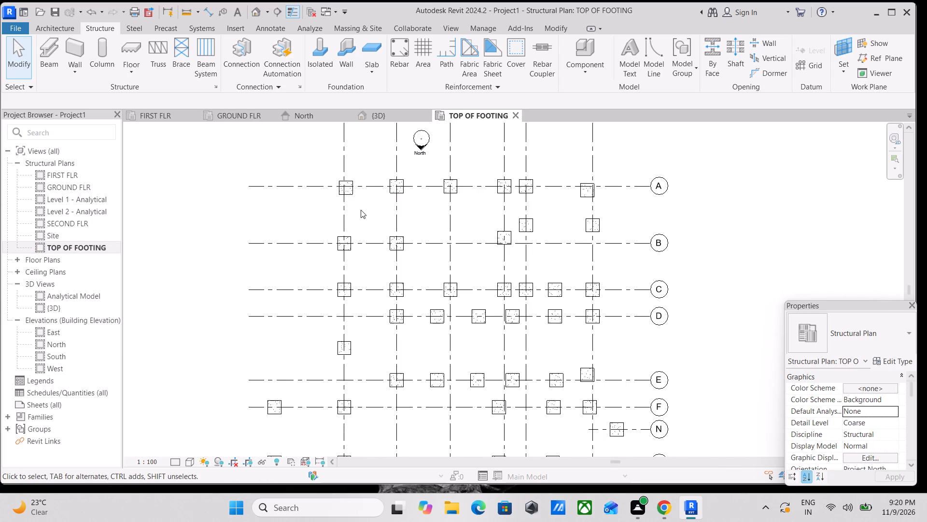
scroll(490, 258, up, 2)
middle_drag(482, 246, 501, 267)
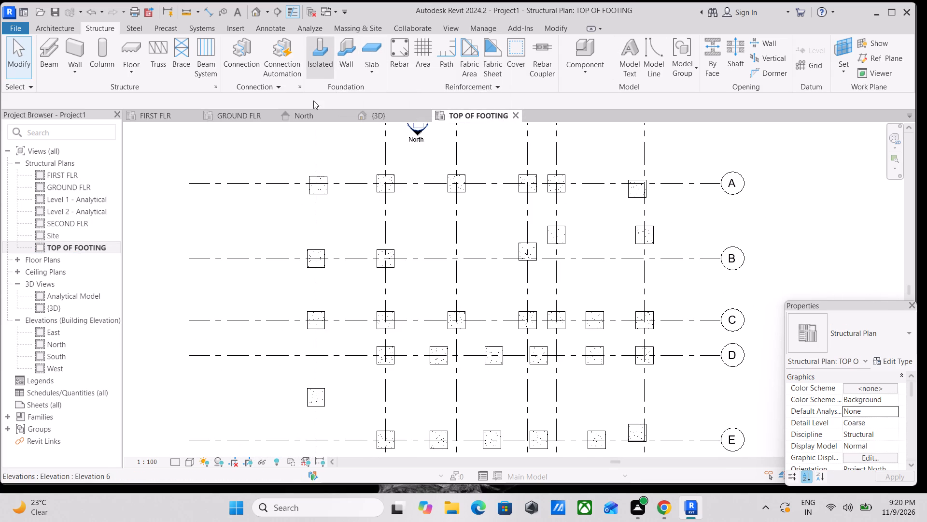
scroll(325, 105, up, 2)
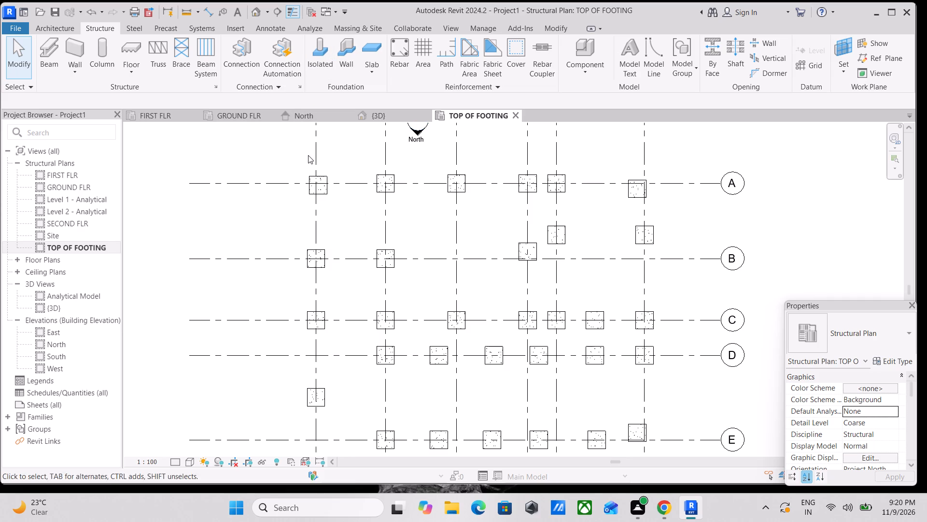
scroll(308, 155, down, 3)
middle_drag(309, 155, 309, 159)
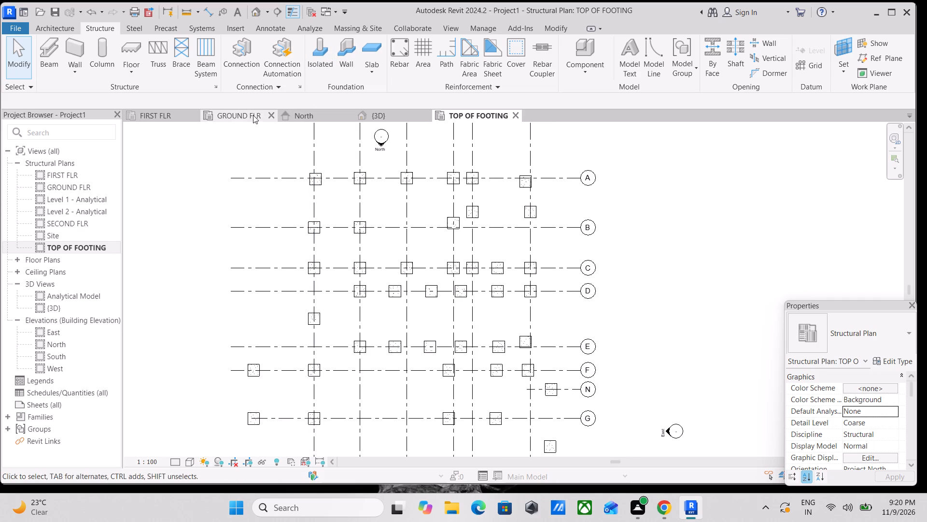
In the GROUND FLR plan, place a vertical 300 x 450mm concrete rectangular column on the footing near grids A and 1.
click(244, 116)
scroll(267, 242, up, 1)
middle_drag(281, 214, 229, 200)
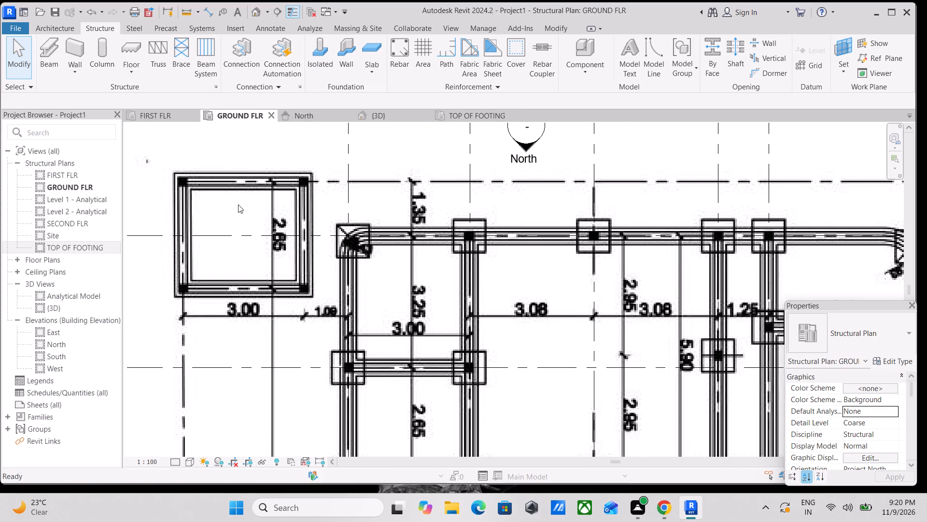
scroll(301, 247, up, 2)
middle_drag(390, 215, 370, 223)
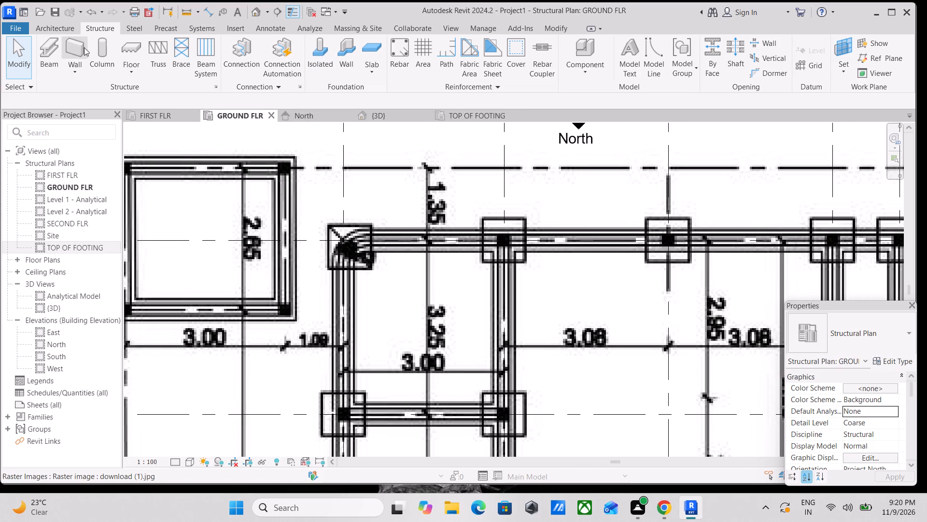
click(97, 56)
scroll(355, 262, up, 2)
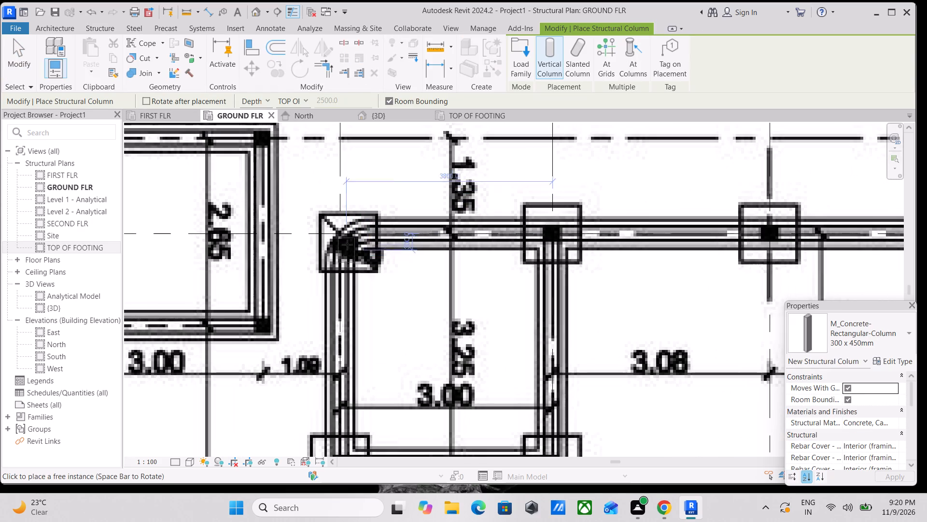
scroll(346, 239, up, 3)
click(346, 240)
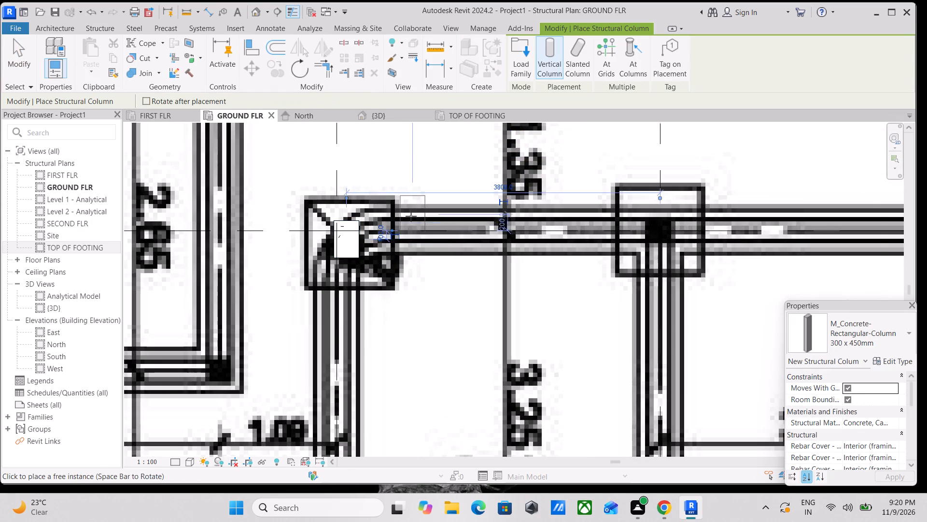
scroll(411, 216, down, 3)
middle_drag(405, 212, 346, 172)
scroll(351, 179, down, 7)
key(Escape)
scroll(351, 178, down, 3)
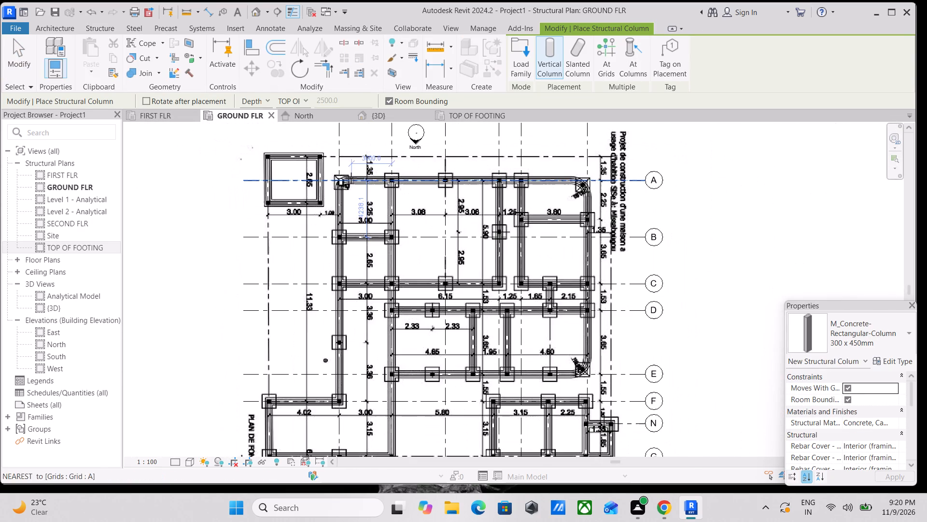
key(Escape)
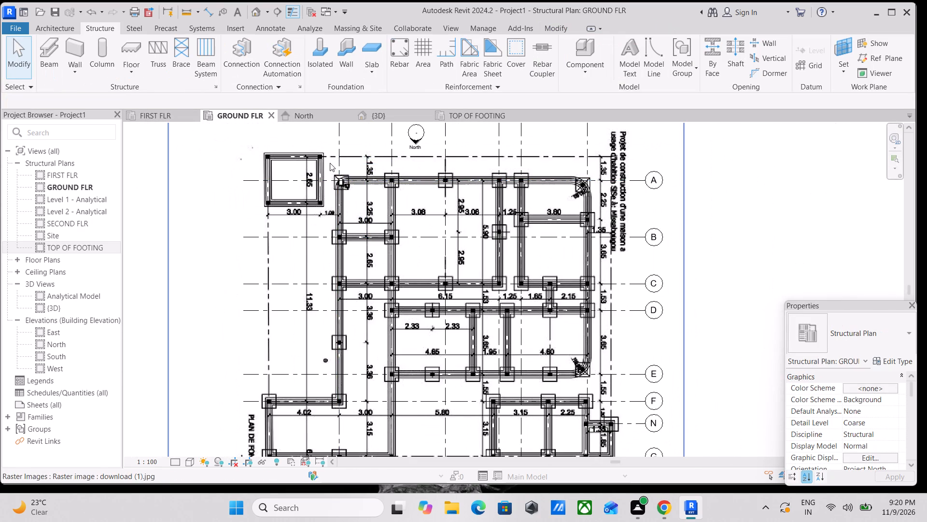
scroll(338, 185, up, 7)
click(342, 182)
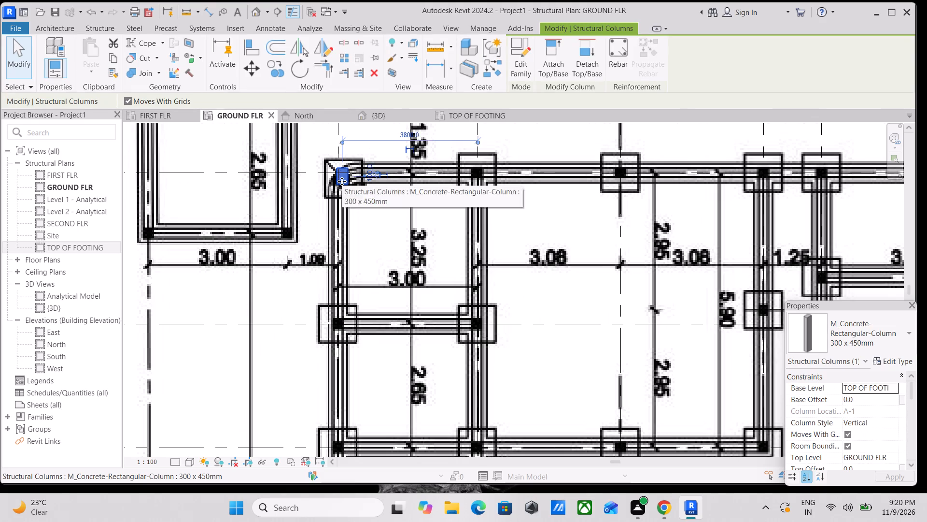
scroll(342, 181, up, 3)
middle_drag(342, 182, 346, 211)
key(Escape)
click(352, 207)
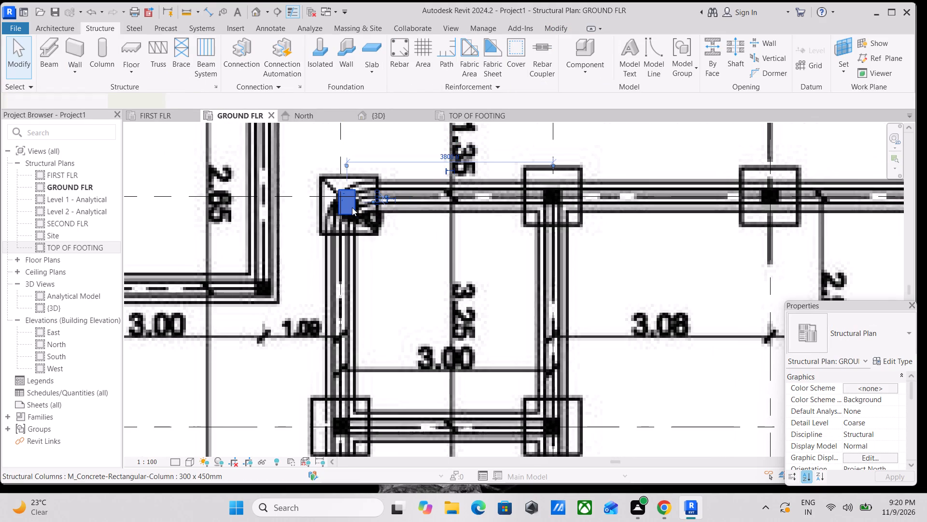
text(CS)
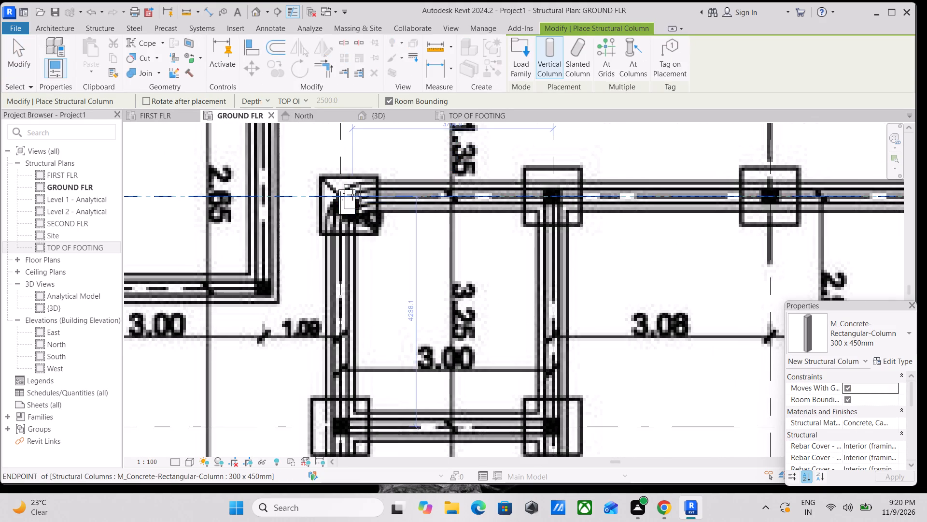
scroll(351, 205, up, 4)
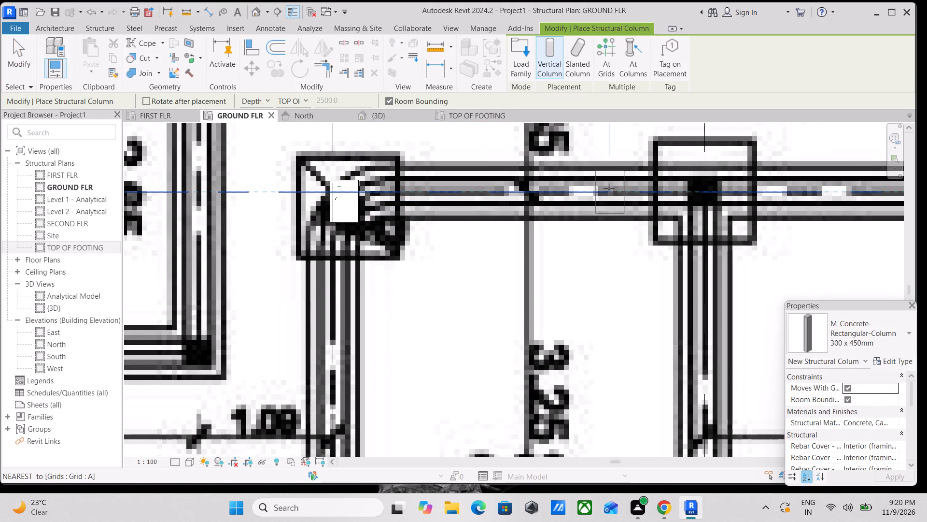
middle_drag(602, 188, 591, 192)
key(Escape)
Place vertical 300 x 450mm concrete rectangular columns on the footings at grid intersections A-2 and A-3.
scroll(345, 210, up, 1)
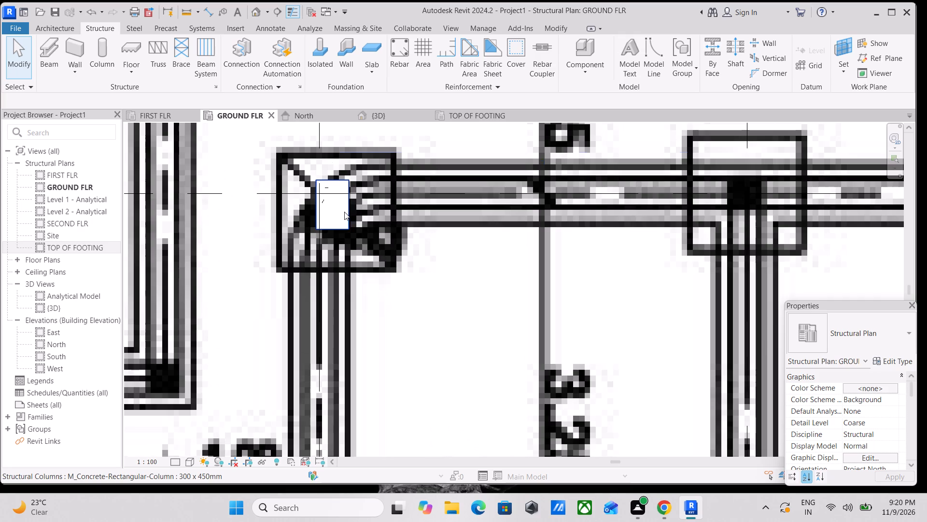
click(344, 212)
text(CS)
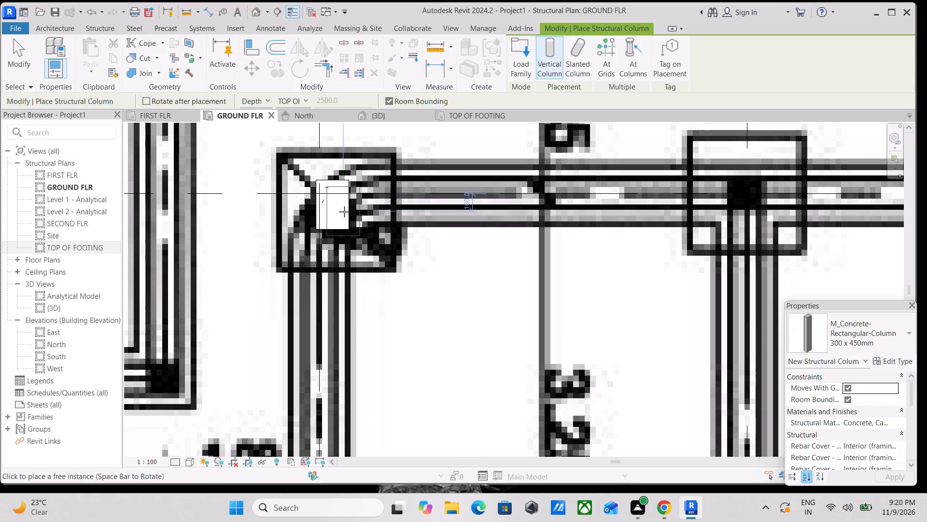
click(745, 197)
scroll(745, 196, down, 2)
middle_drag(745, 196, 489, 210)
scroll(505, 216, down, 2)
middle_drag(505, 216, 500, 215)
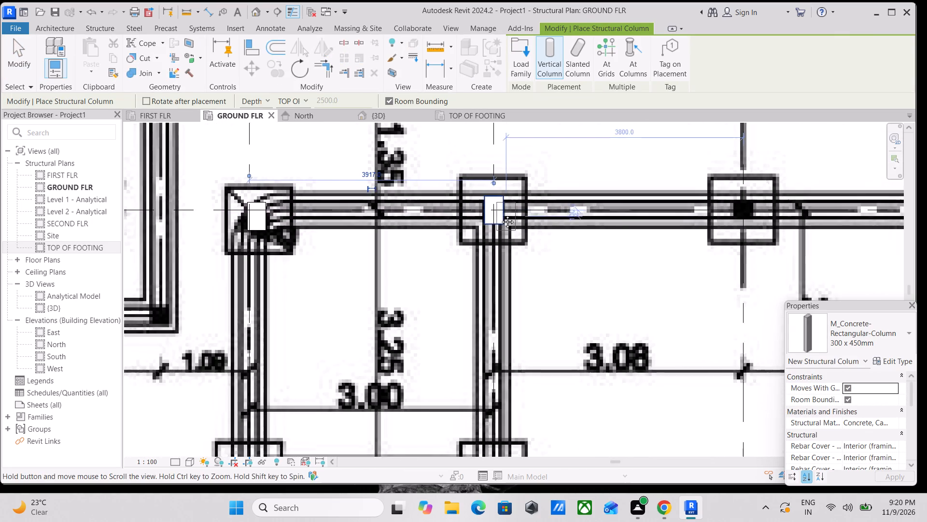
scroll(500, 215, down, 1)
middle_drag(500, 215, 295, 210)
middle_drag(519, 205, 445, 209)
scroll(450, 208, down, 1)
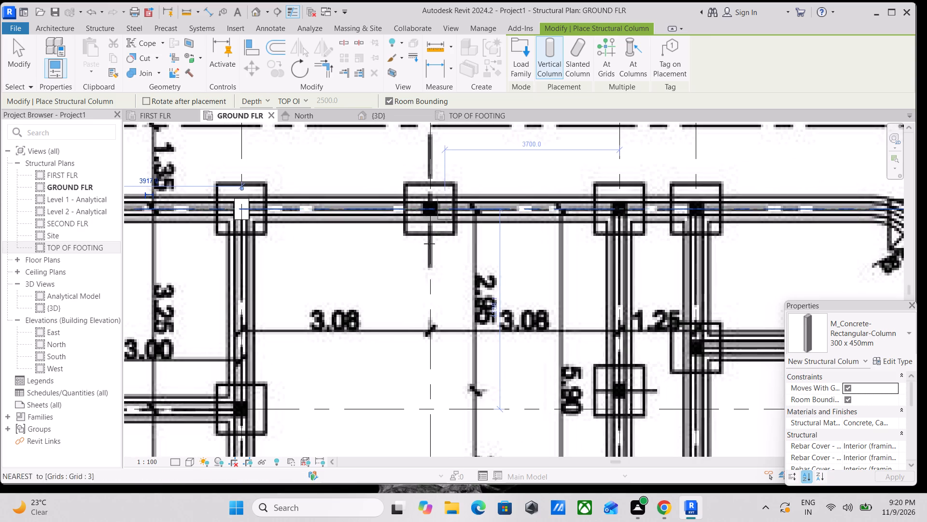
scroll(402, 271, up, 1)
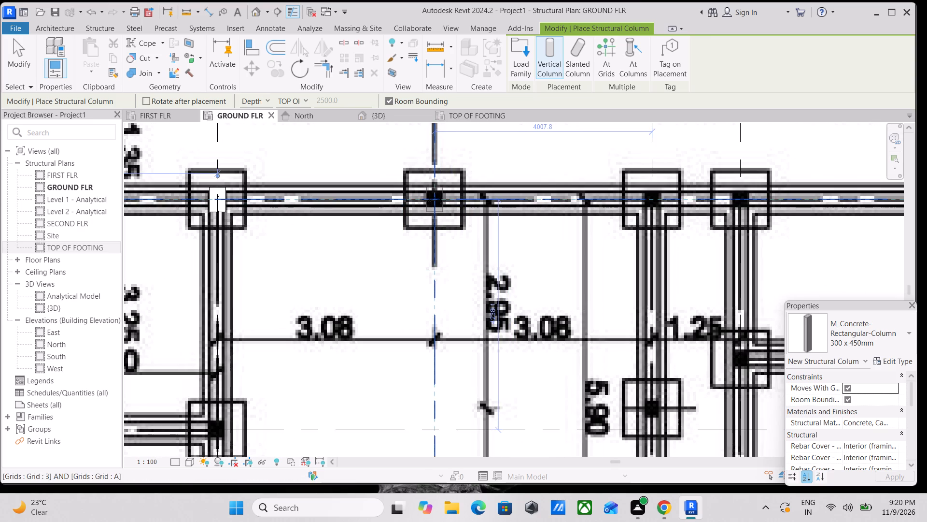
click(429, 200)
Place 300 x 450mm columns at grid intersections A-4 and A-5 and on the curved-corner footing near A-6.
middle_drag(486, 201, 389, 217)
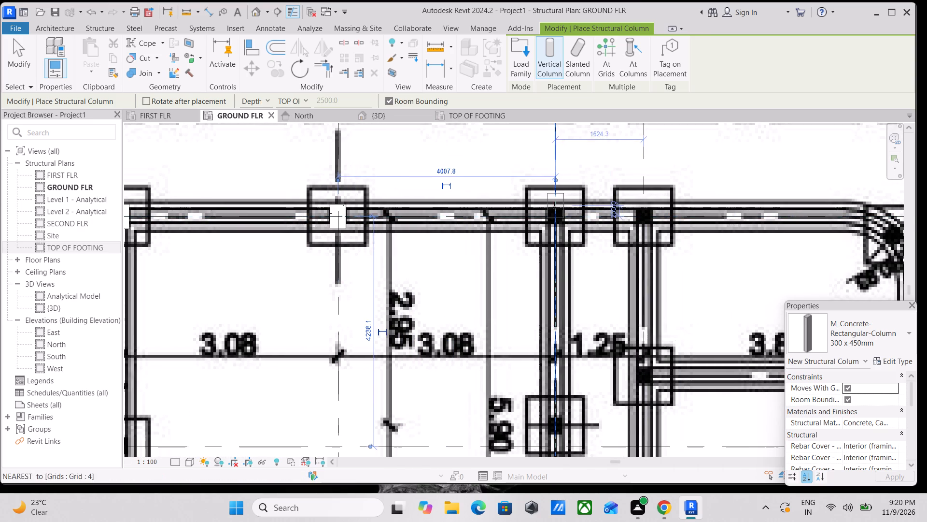
click(555, 216)
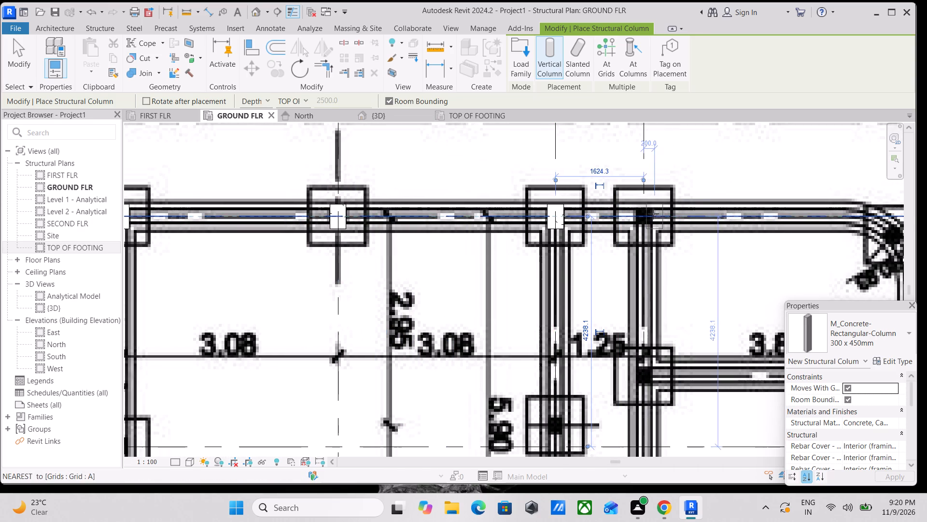
click(647, 217)
scroll(647, 217, down, 2)
middle_drag(646, 217, 483, 218)
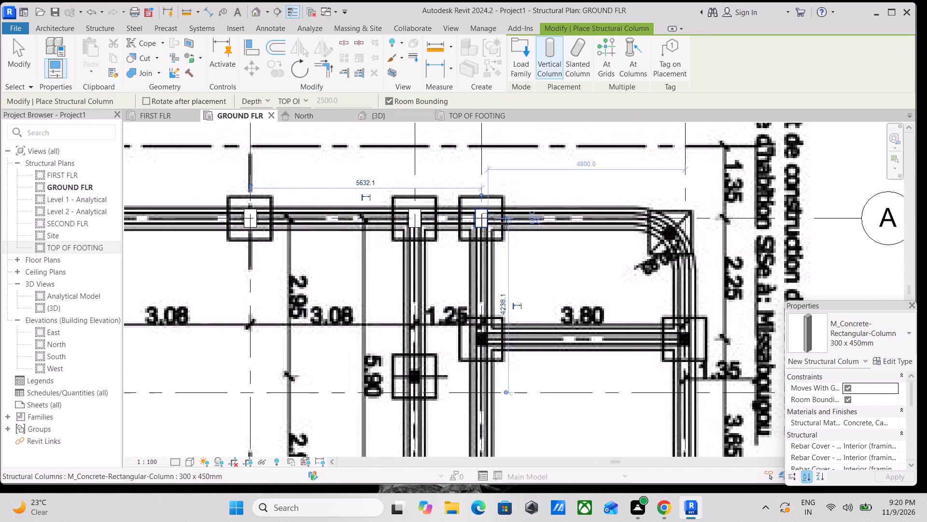
scroll(646, 227, up, 2)
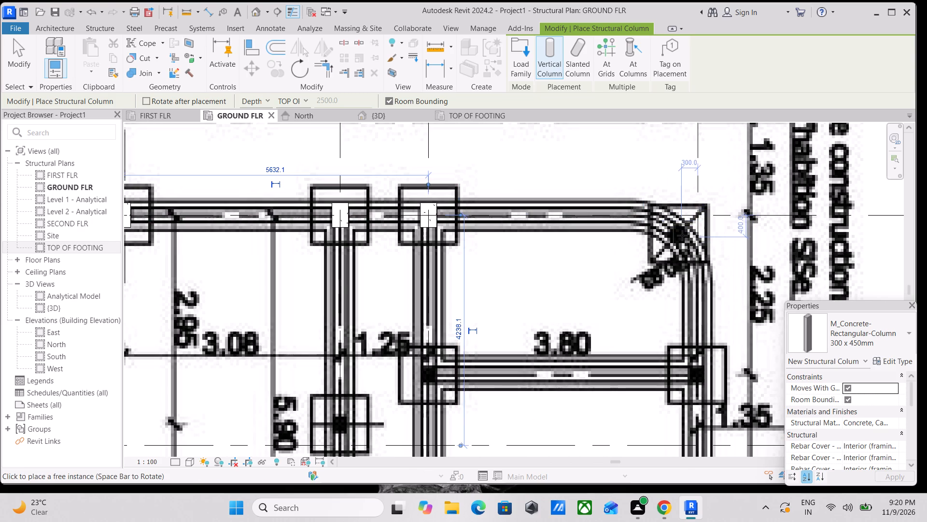
click(679, 233)
Place 300 x 450mm columns on the footings along grids 6 and 5, about 1300 mm from grid B towards grid A.
scroll(679, 233, down, 3)
middle_drag(679, 232, 630, 174)
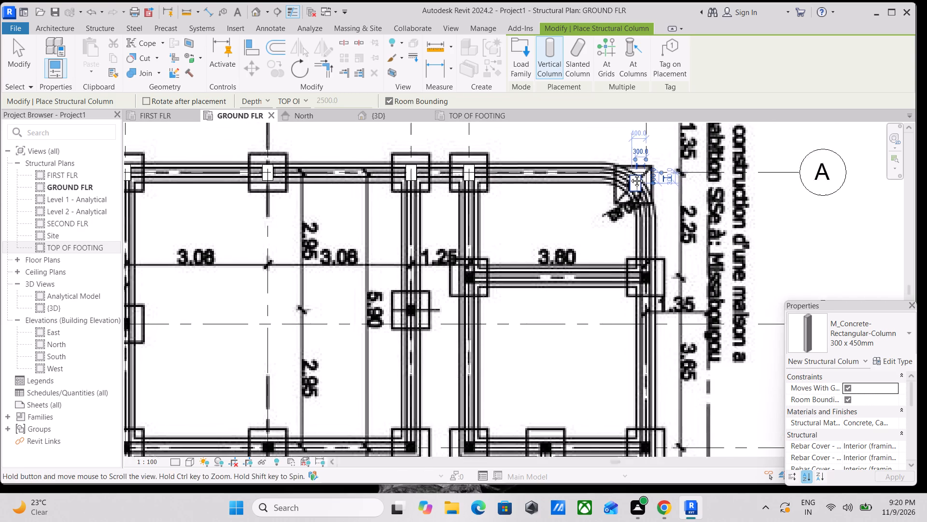
middle_drag(630, 174, 629, 172)
scroll(652, 263, up, 6)
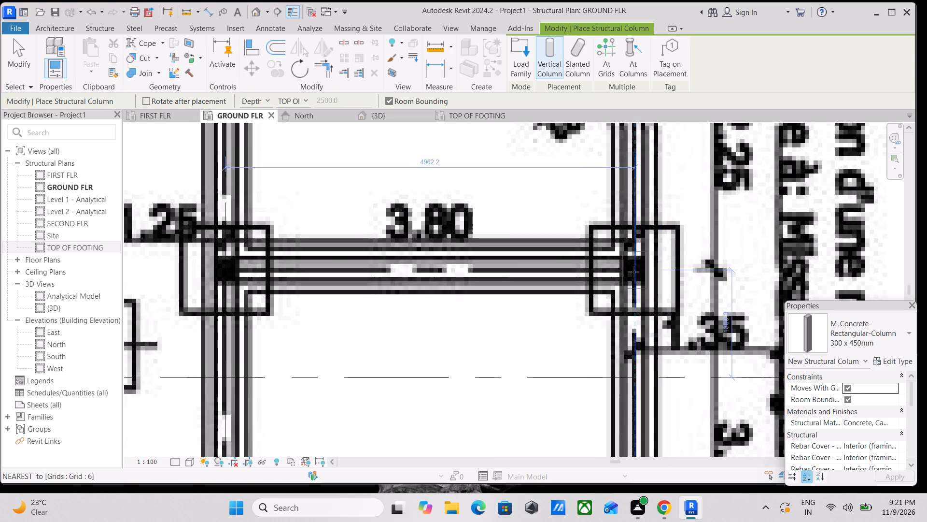
click(631, 272)
scroll(631, 272, down, 6)
middle_drag(631, 272, 695, 267)
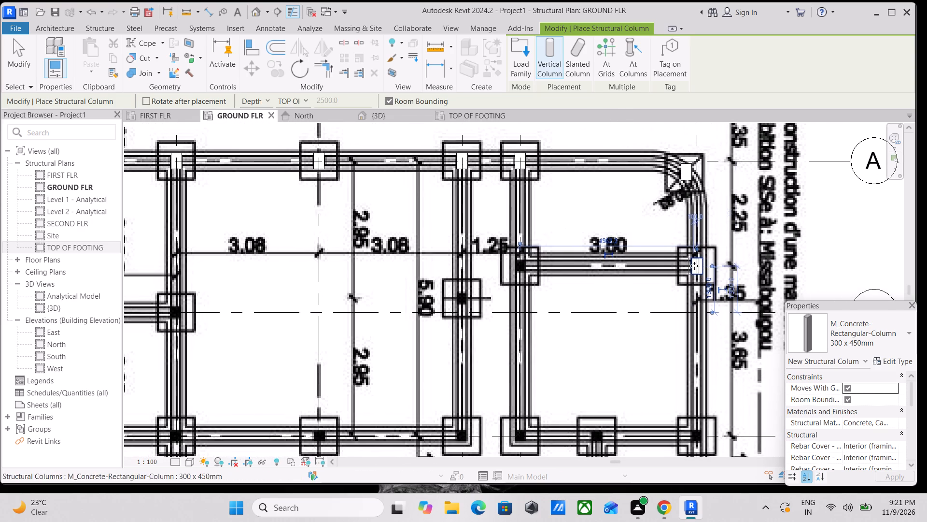
scroll(637, 264, up, 1)
scroll(522, 282, up, 2)
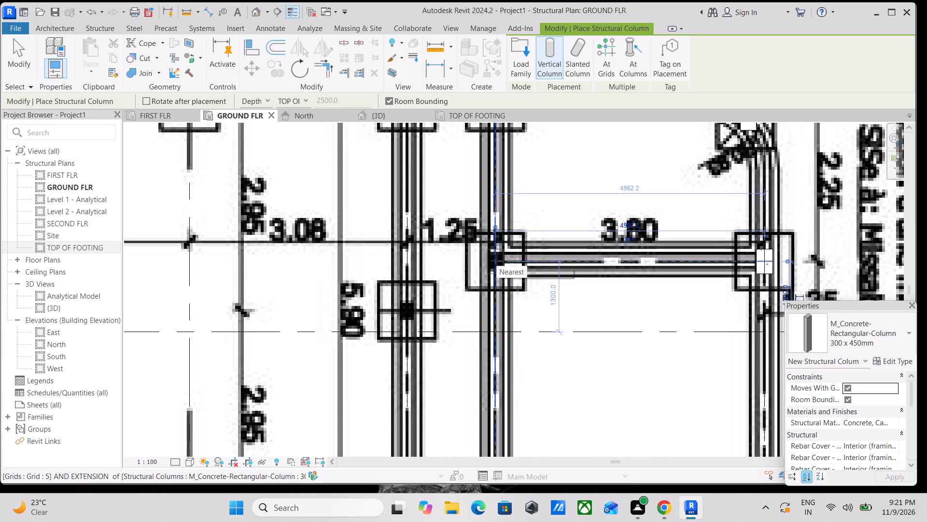
click(496, 261)
Place a 300 x 450mm column on the grid 4 footing, about 400 mm from grid B towards grid A.
scroll(496, 261, down, 5)
middle_drag(496, 261, 579, 252)
scroll(559, 279, up, 2)
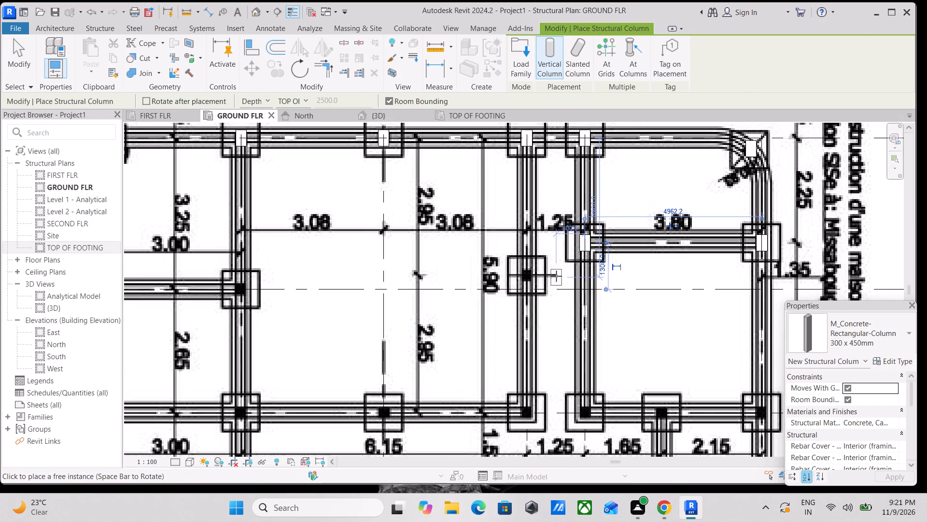
scroll(534, 279, up, 6)
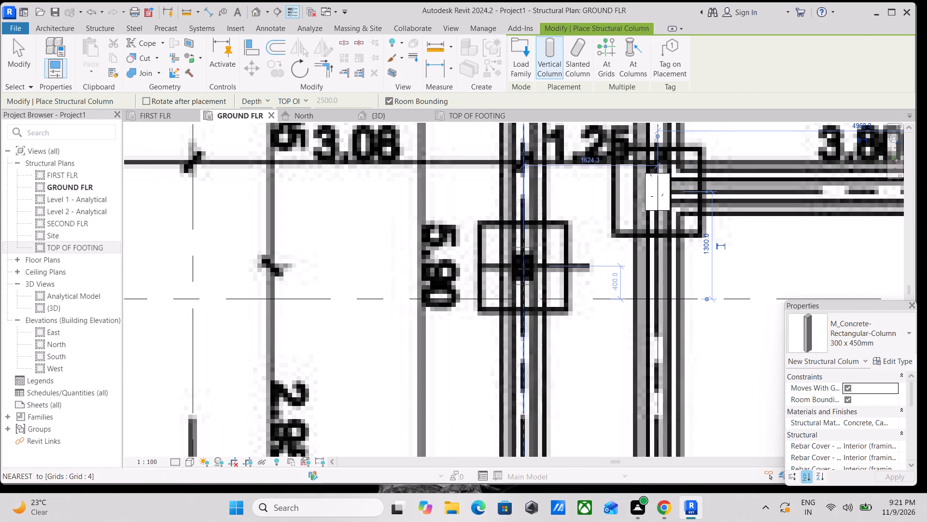
click(523, 268)
Place 300 x 450mm columns on the footings at grid intersections B-2 and B-1.
scroll(523, 267, down, 8)
middle_drag(523, 267, 603, 268)
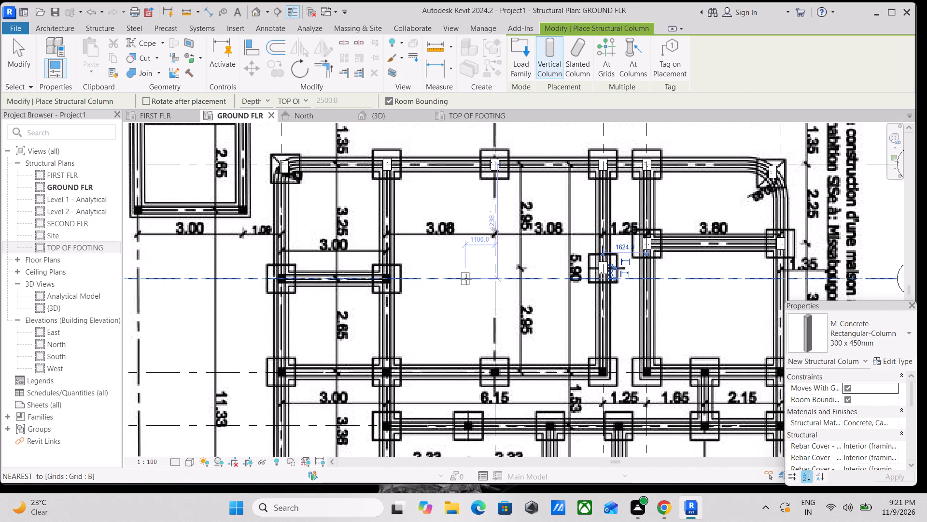
scroll(456, 279, up, 3)
scroll(384, 280, up, 2)
click(357, 277)
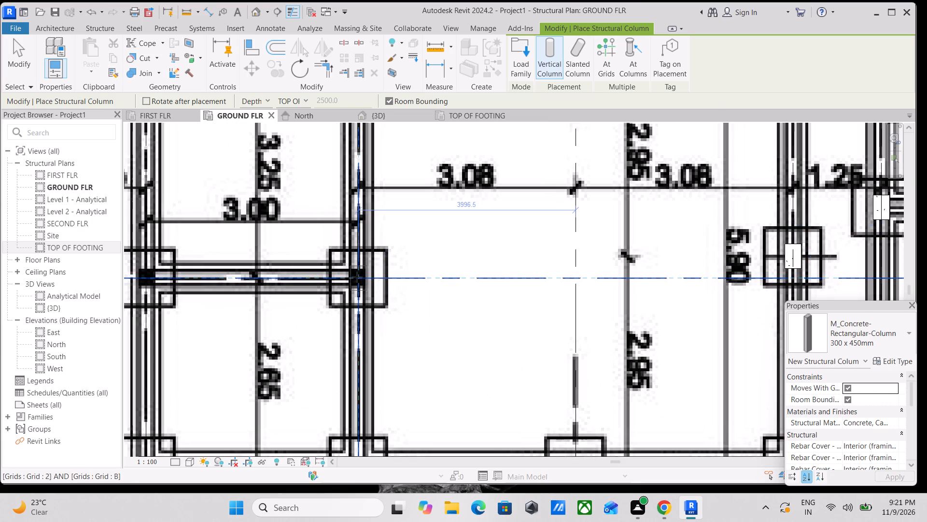
scroll(357, 277, down, 3)
middle_drag(362, 278, 561, 294)
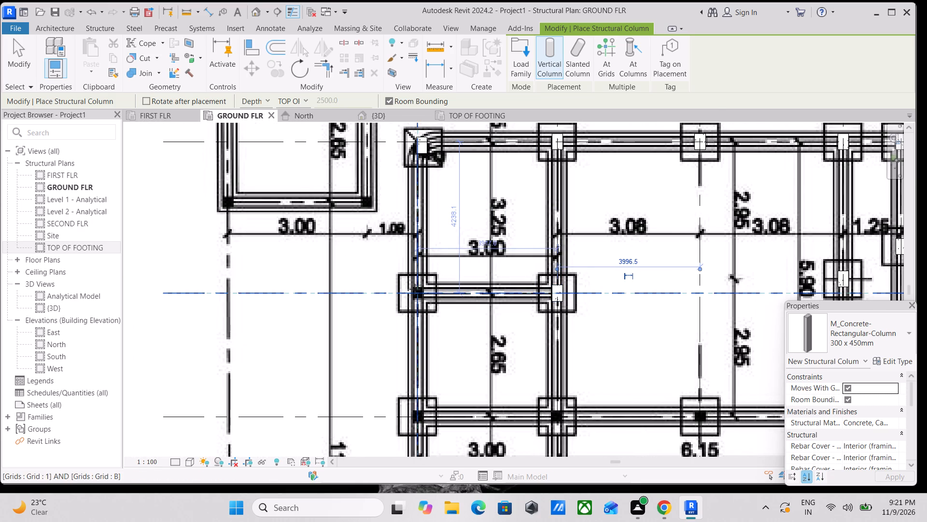
scroll(415, 290, up, 5)
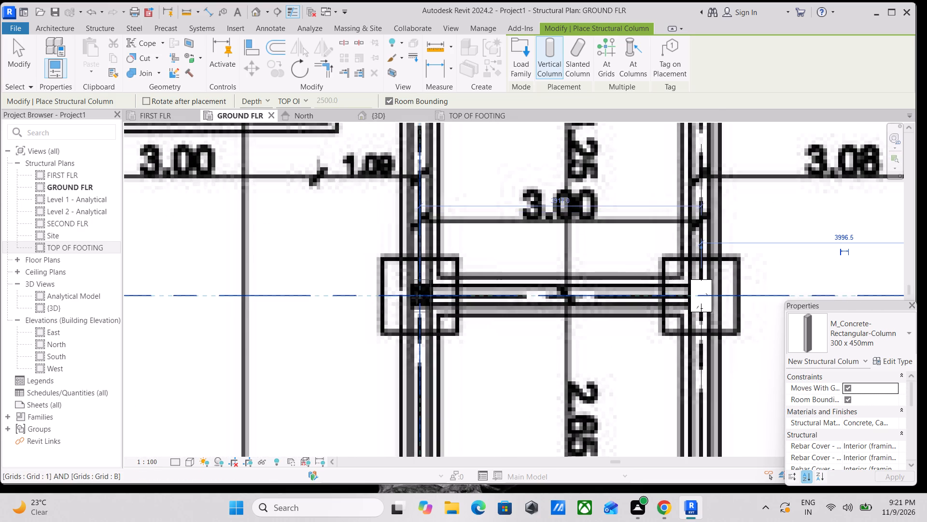
click(417, 298)
Place 300 x 450mm columns on the footings at grid intersections C-1 and C-2.
scroll(417, 297, down, 4)
middle_drag(419, 298, 459, 203)
scroll(436, 247, down, 1)
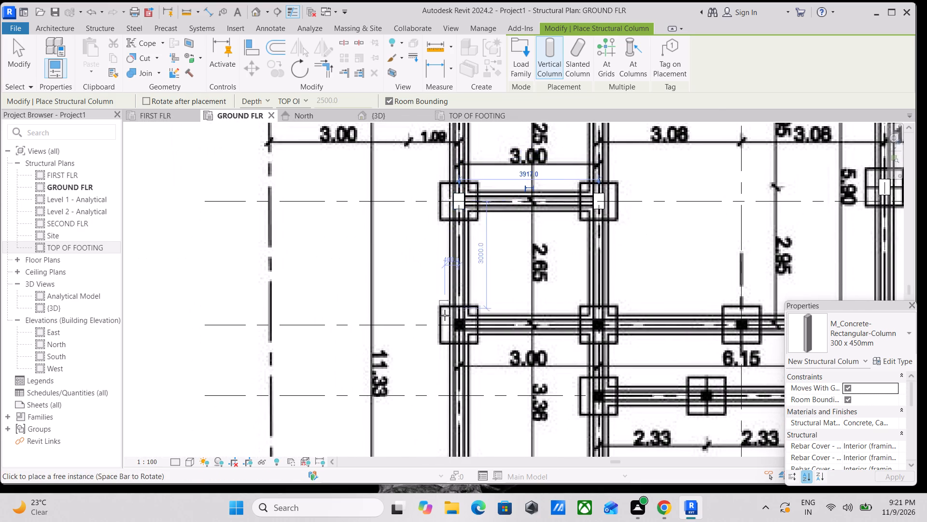
scroll(446, 320, up, 4)
click(469, 331)
scroll(469, 330, down, 2)
middle_drag(454, 325, 409, 317)
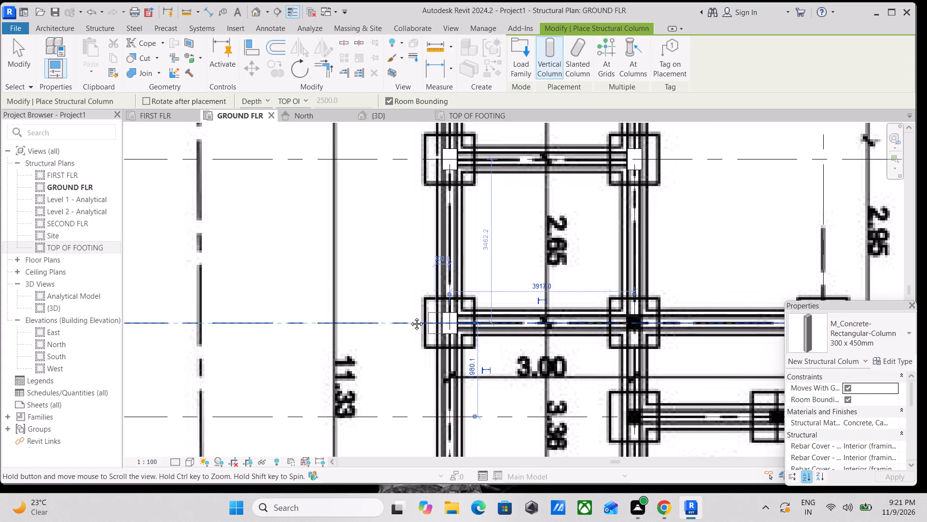
middle_drag(409, 317, 321, 300)
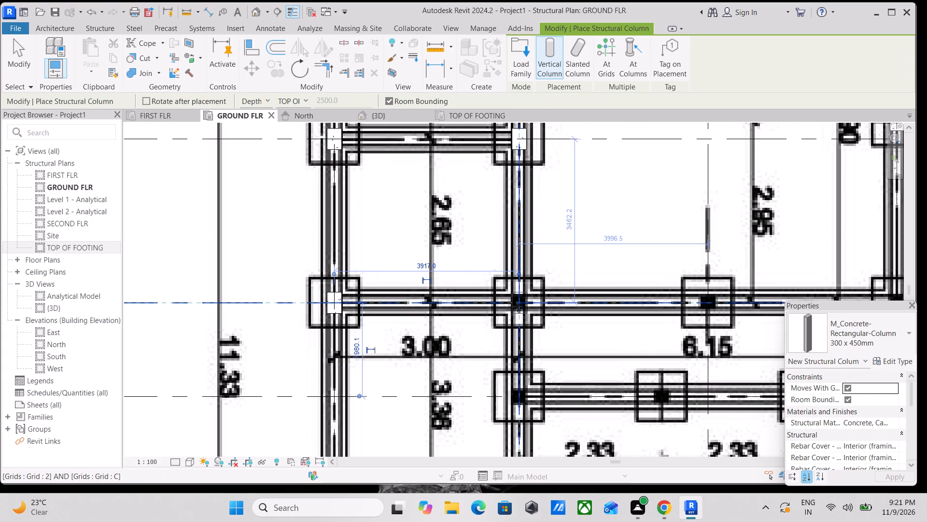
click(517, 306)
Rotate the 300 x 450mm column so its long side follows grid C and place it at C-3, C-4 and C-5.
scroll(524, 303, down, 2)
middle_drag(523, 303, 417, 290)
middle_drag(535, 295, 449, 303)
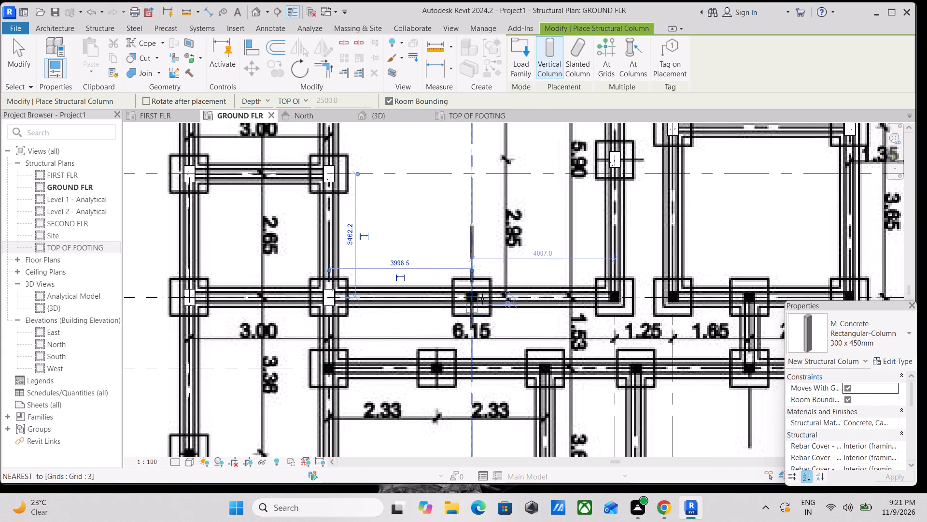
scroll(484, 299, up, 5)
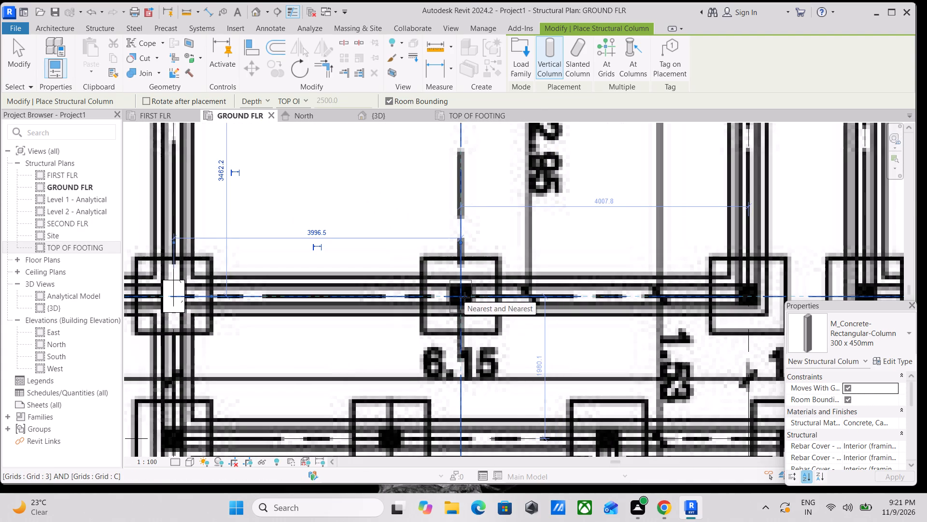
key(space)
key(space)
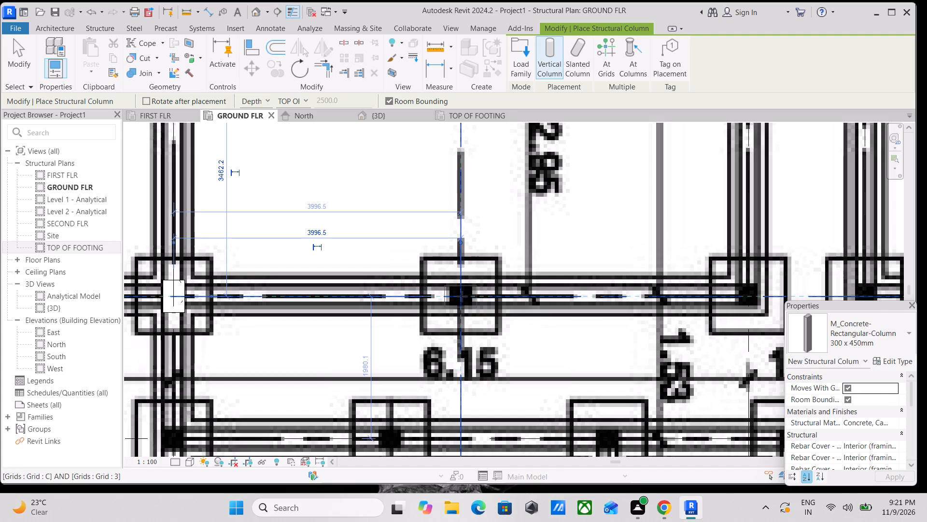
click(462, 296)
scroll(463, 295, down, 3)
middle_drag(472, 292, 323, 287)
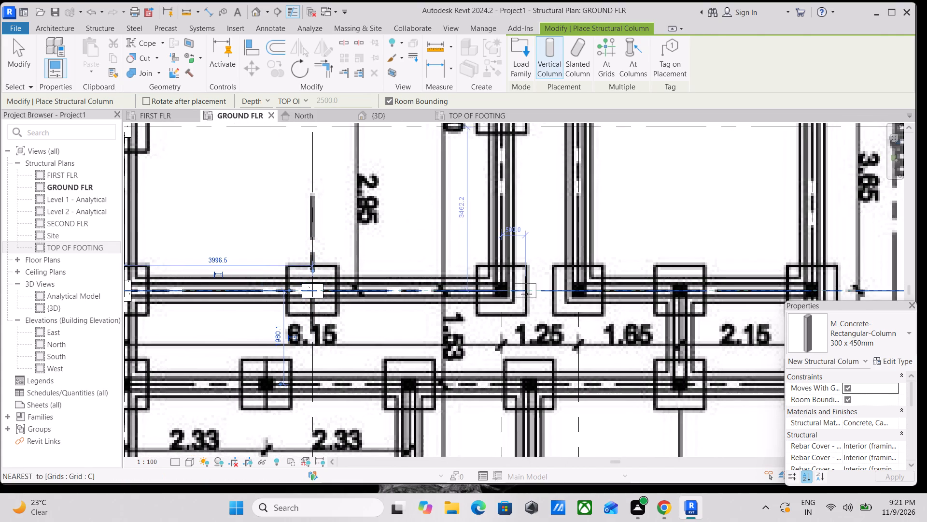
scroll(507, 290, up, 3)
click(497, 288)
scroll(497, 288, down, 3)
middle_drag(496, 288, 358, 308)
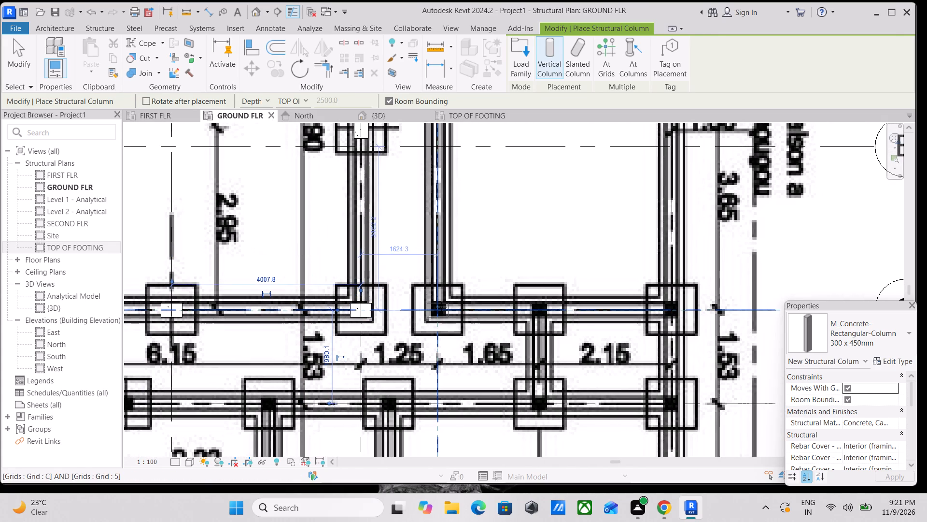
click(441, 307)
Place a rotated 300 x 450mm column on the grid C footing between grids 5 and 6, 2200 mm from grid 5.
middle_drag(531, 308, 496, 305)
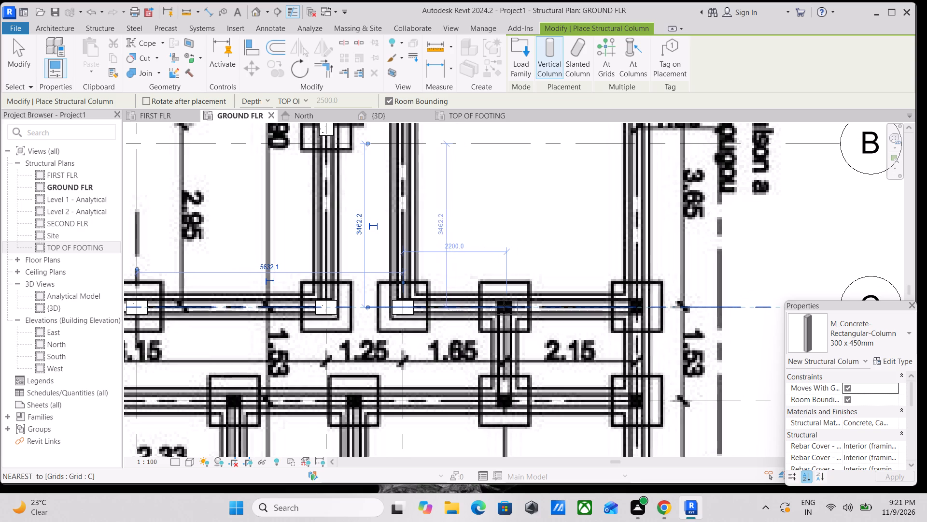
scroll(505, 306, up, 5)
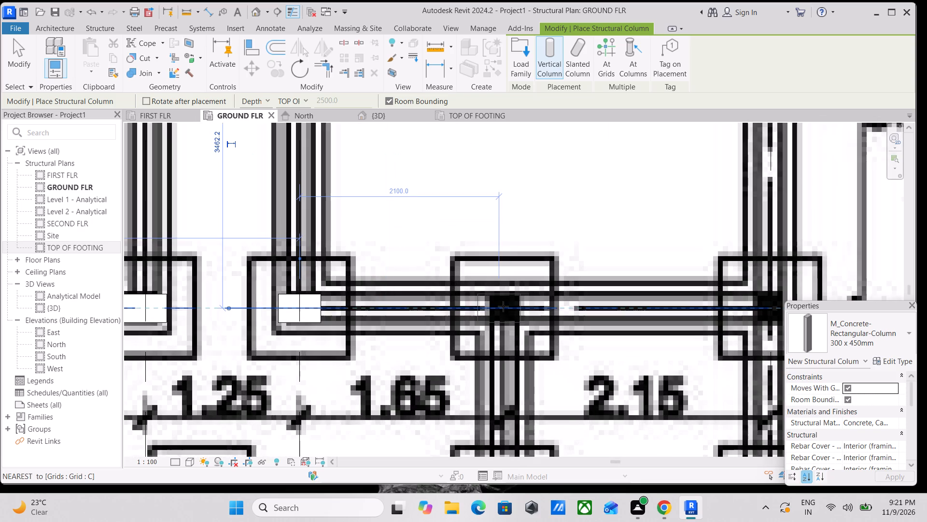
click(504, 308)
Rotate the column so its long side follows grid 6 and place it on the footing at C-6.
scroll(504, 308, down, 1)
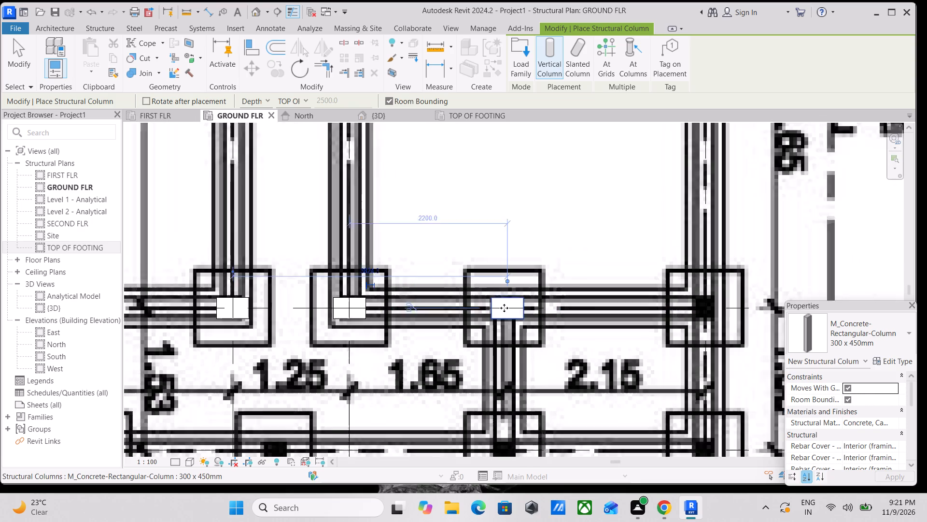
scroll(504, 308, down, 3)
middle_drag(495, 308, 422, 304)
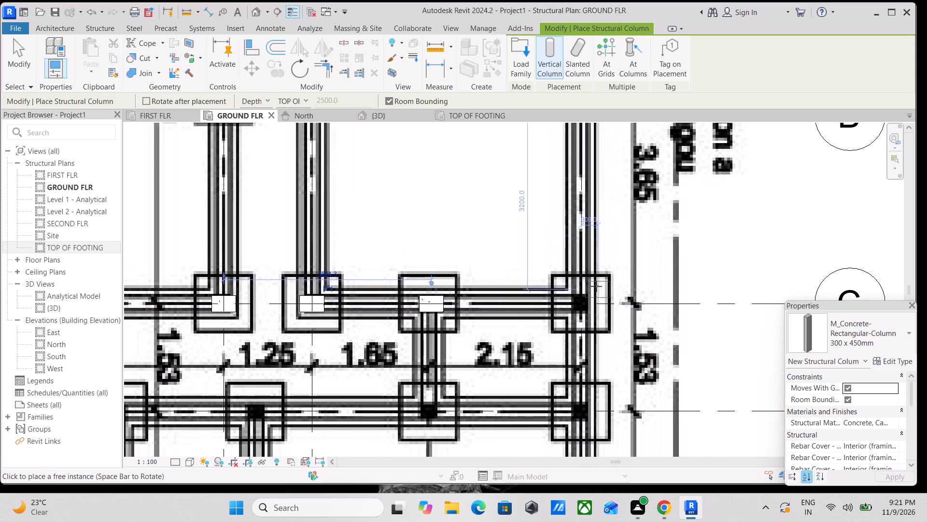
key(space)
scroll(586, 304, up, 3)
click(578, 303)
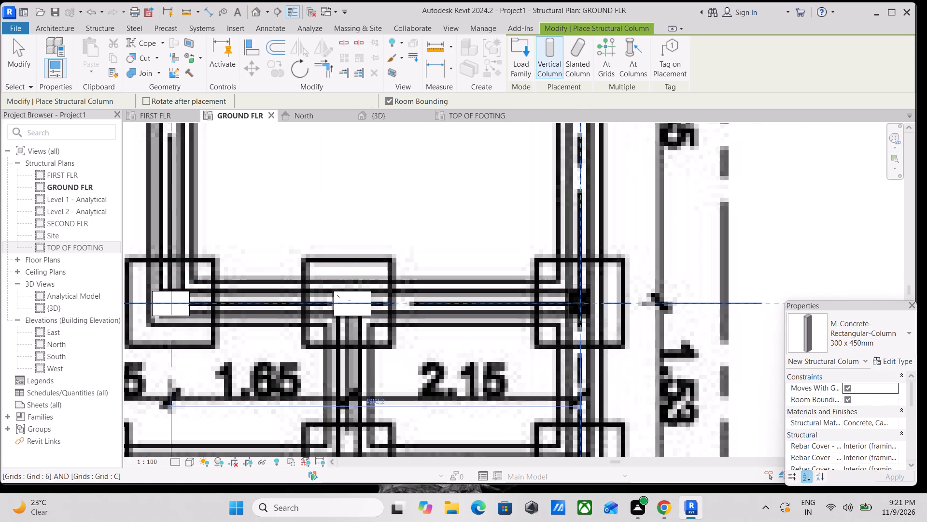
Review the columns placed along grids A to C and examine the footings still without columns from grid D onward.
scroll(578, 303, down, 7)
middle_drag(578, 303, 595, 377)
scroll(596, 377, down, 4)
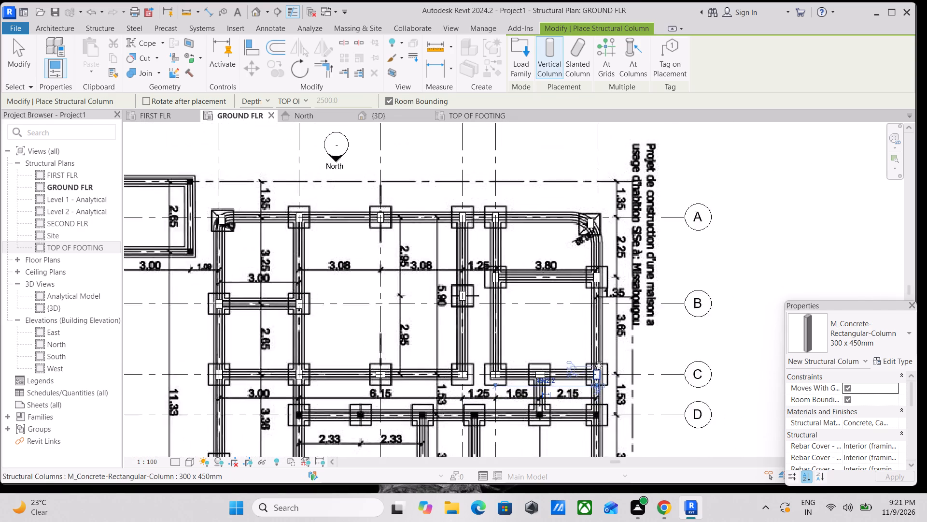
middle_drag(596, 363, 571, 280)
scroll(573, 278, up, 1)
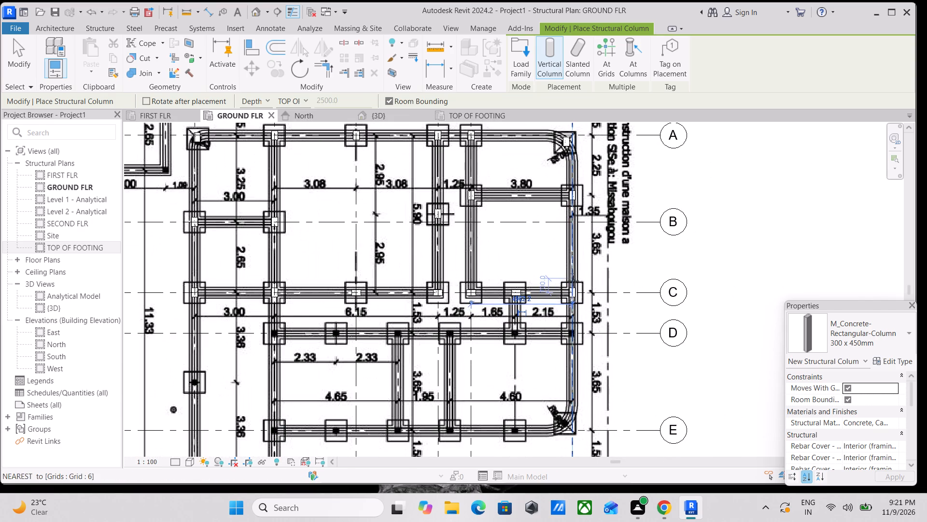
scroll(576, 289, down, 2)
middle_drag(577, 295, 613, 267)
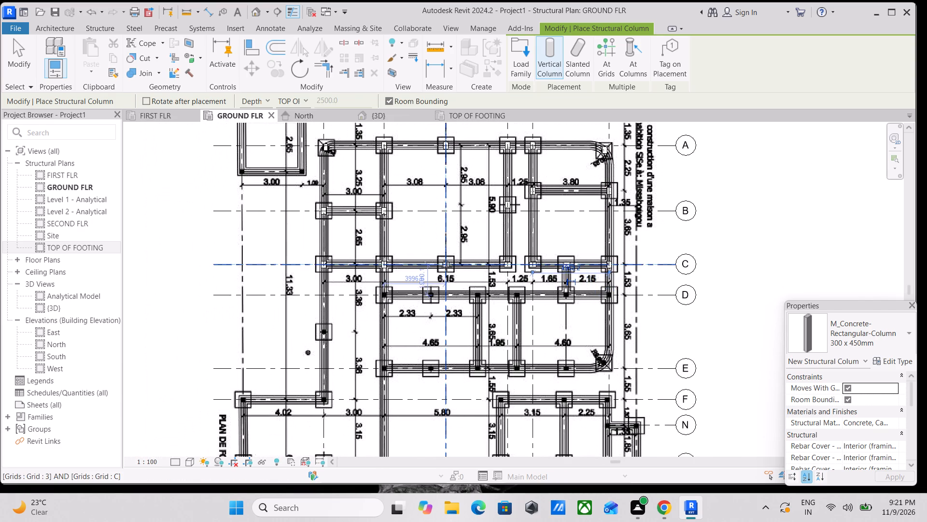
Place a 300 x 450mm column with its long side along grid 2 on the footing at D-2.
scroll(446, 267, up, 4)
scroll(289, 365, up, 3)
scroll(359, 309, up, 3)
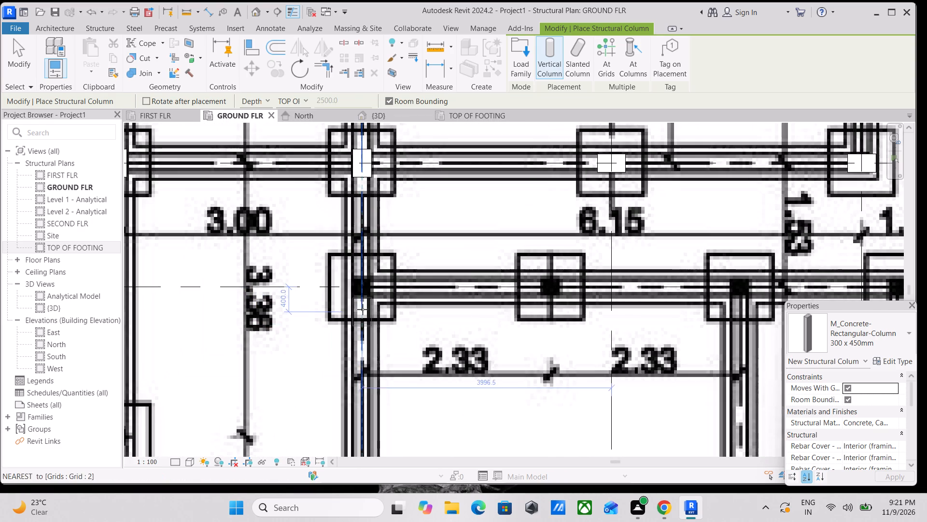
click(361, 288)
Rotate the column to follow grid D and place it on the two footings between grids 2 and 4, 1000 mm from grid 3 and 1960 mm from grid 4.
scroll(362, 288, down, 2)
middle_drag(361, 287, 296, 290)
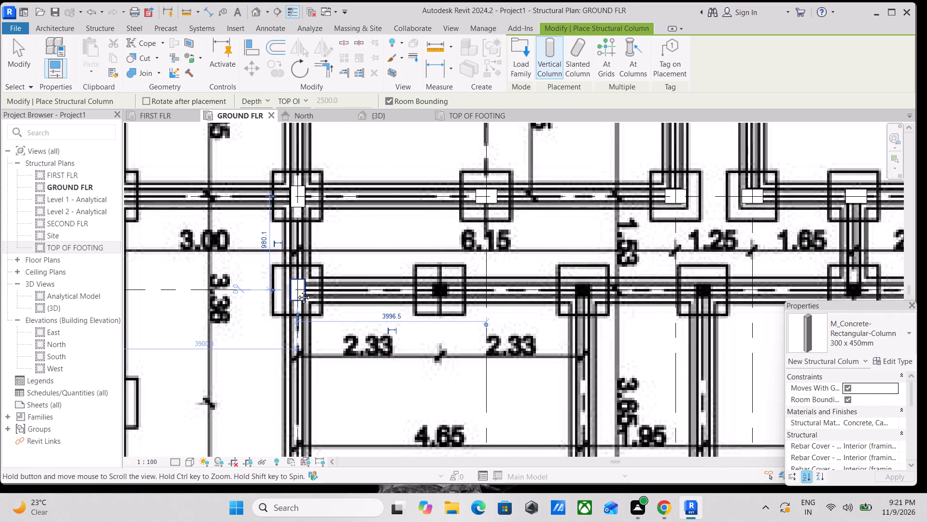
middle_drag(296, 290, 296, 290)
scroll(434, 287, up, 2)
key(space)
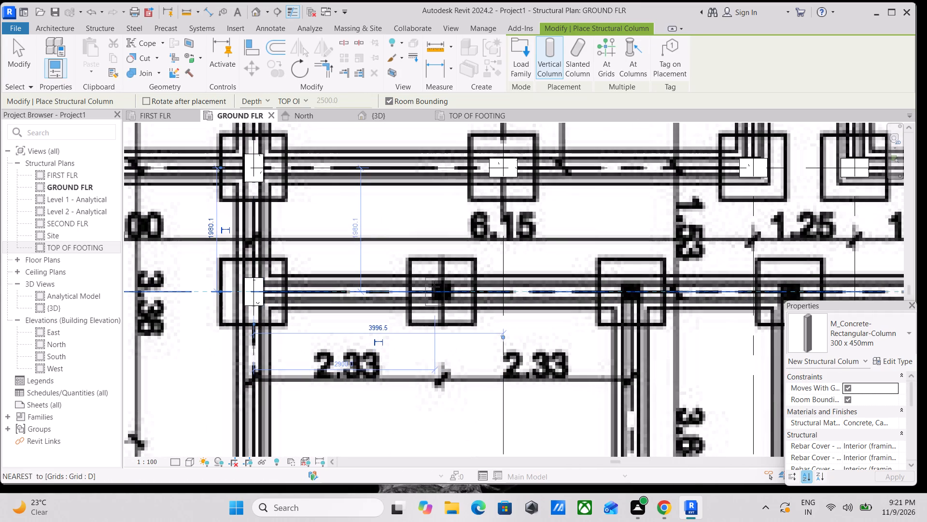
scroll(440, 286, up, 4)
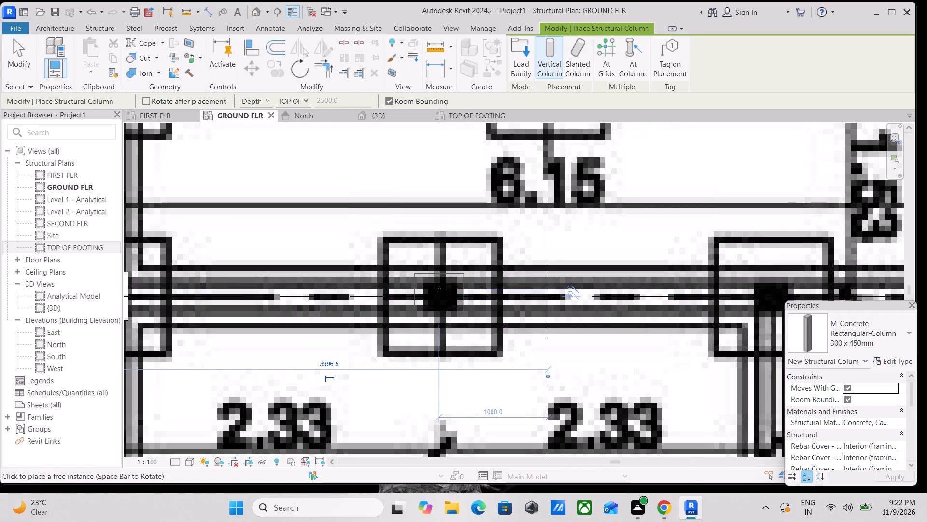
click(438, 290)
scroll(460, 290, down, 2)
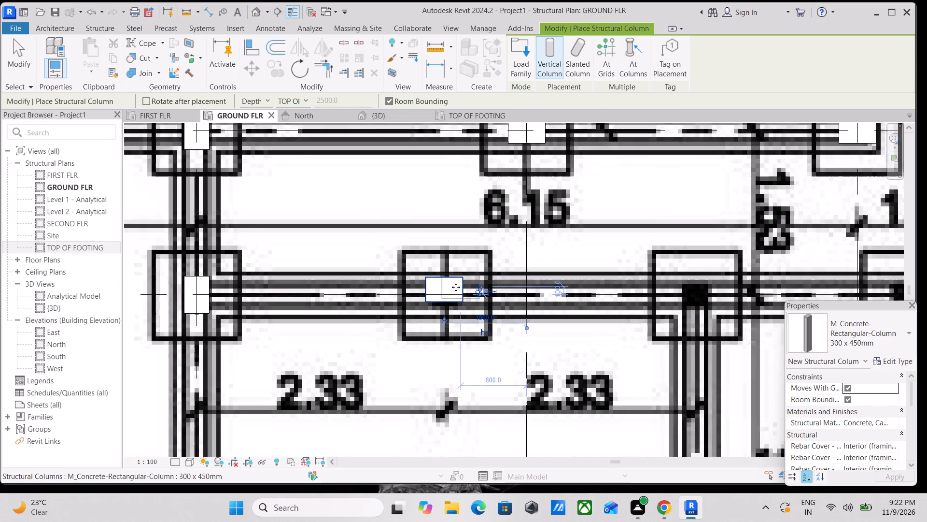
middle_drag(447, 284, 273, 247)
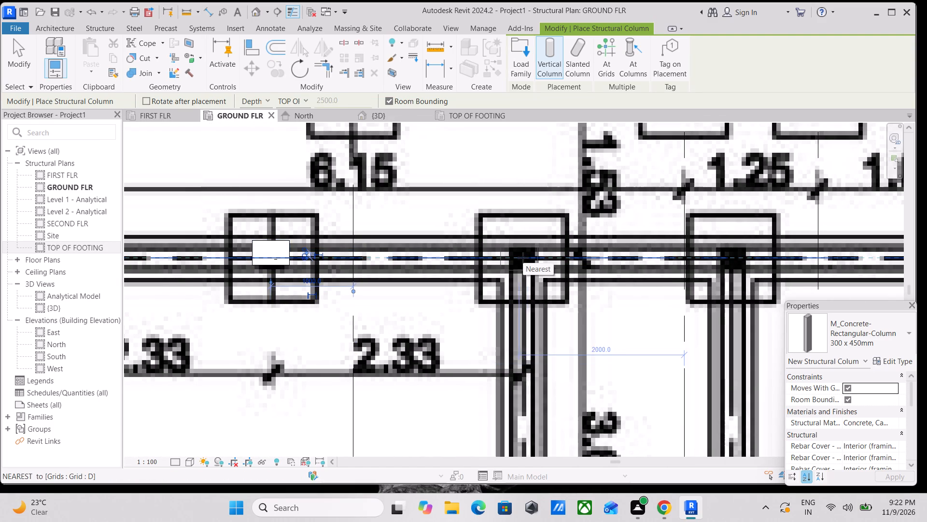
scroll(523, 258, up, 3)
click(523, 259)
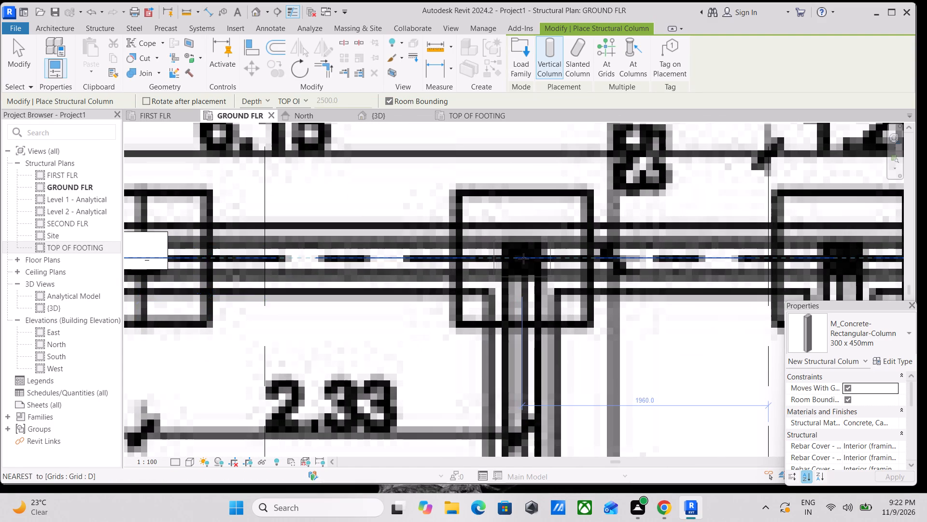
Place columns along grid D on the footing between grids 4 and 5, 1100 mm from grid 5, and between 5 and 6, about 2762 mm from grid 6.
scroll(523, 259, down, 4)
middle_drag(523, 259, 397, 251)
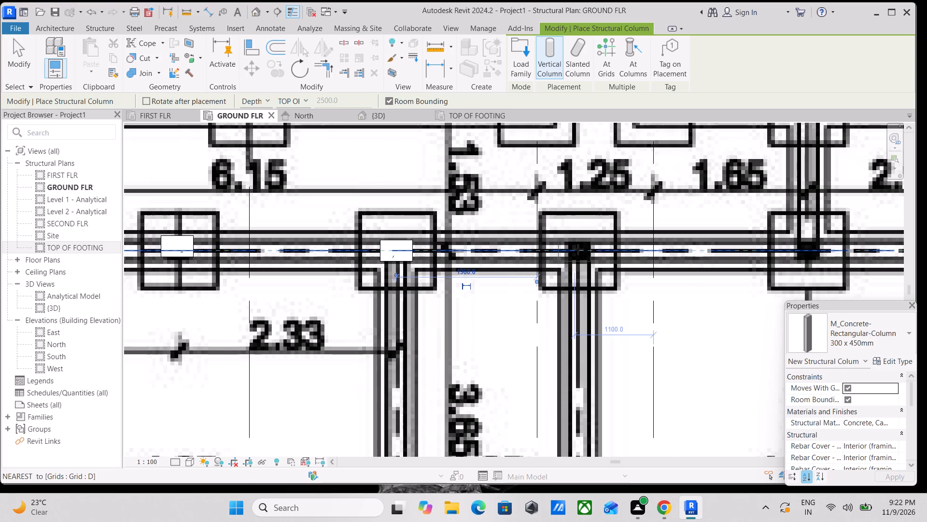
click(575, 250)
scroll(575, 248, down, 3)
middle_drag(573, 248, 519, 247)
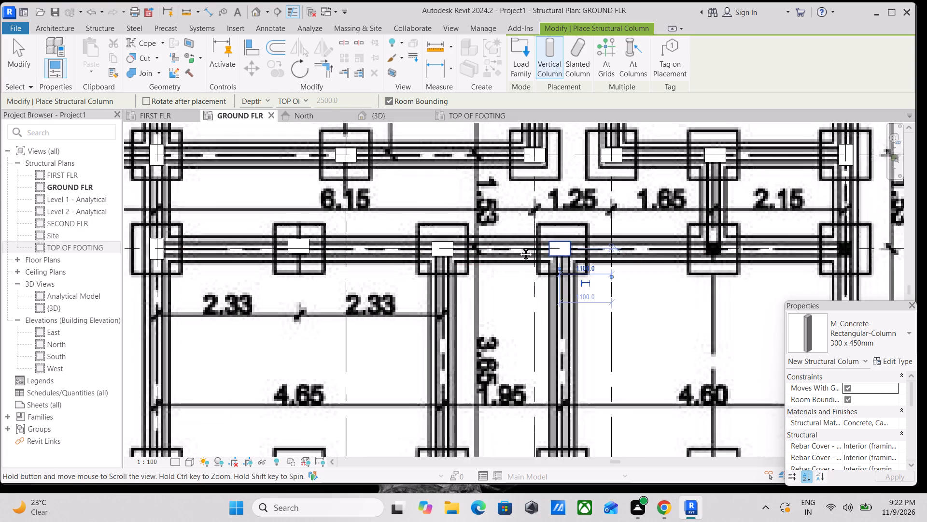
middle_drag(519, 247, 430, 247)
scroll(435, 247, up, 1)
scroll(627, 249, up, 3)
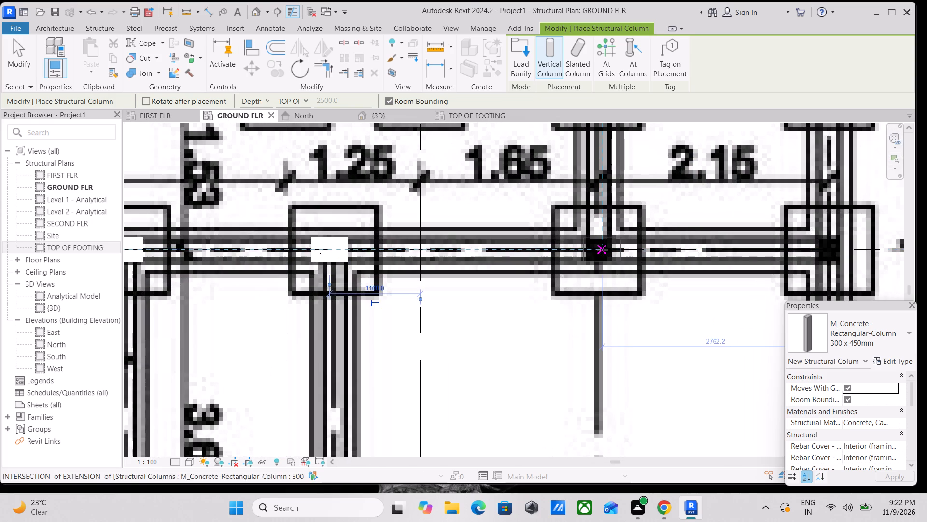
click(602, 250)
Rotate the 300 x 450mm column so its long side follows grid 6 and place it on the footing at D-6.
scroll(602, 250, down, 2)
middle_drag(599, 248, 385, 250)
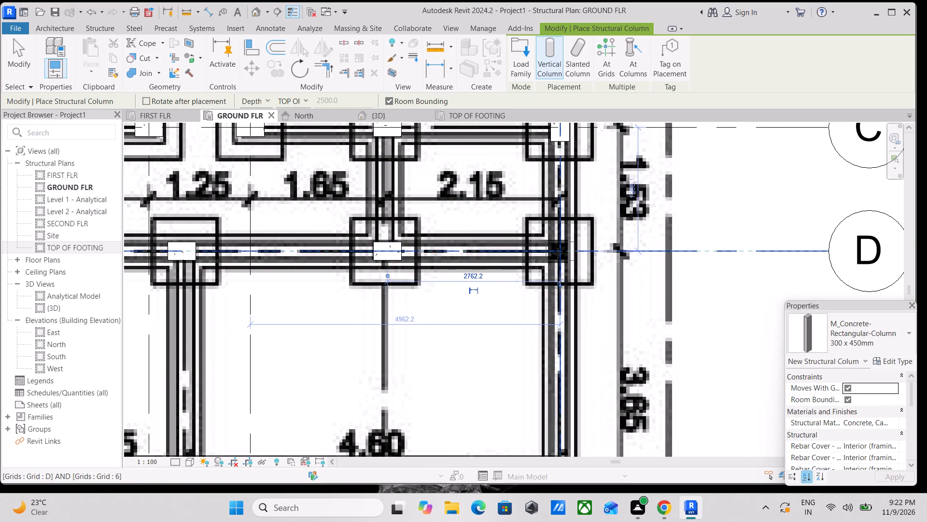
key(space)
scroll(558, 253, up, 4)
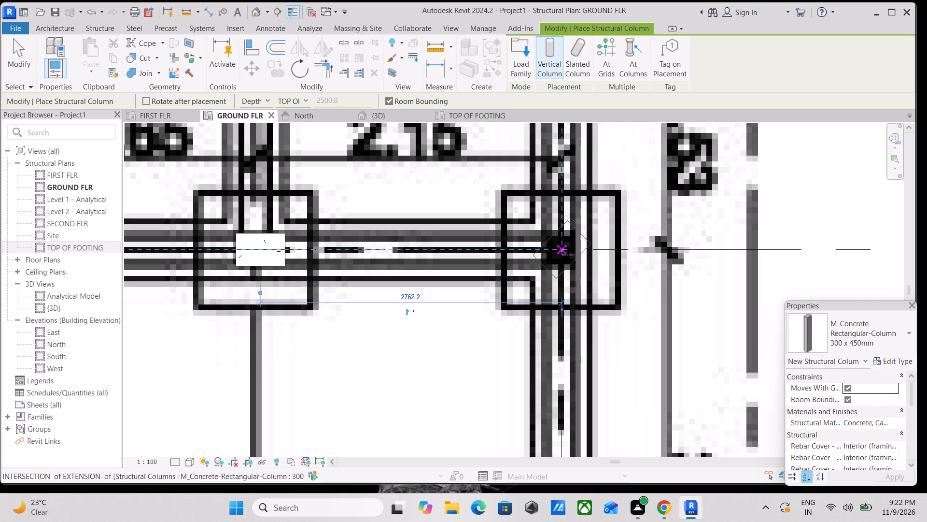
key(space)
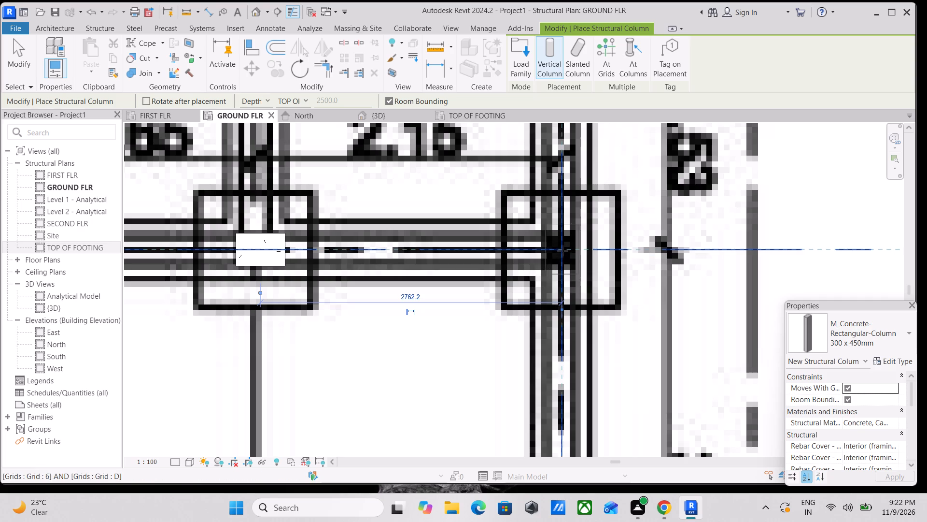
click(562, 250)
Place a 300 x 450mm column with its long side along grid 1 on the footing between grids D and E.
scroll(562, 250, down, 12)
middle_drag(561, 258, 608, 264)
scroll(608, 268, down, 2)
middle_drag(608, 269, 643, 311)
middle_drag(434, 331, 449, 298)
scroll(363, 310, up, 13)
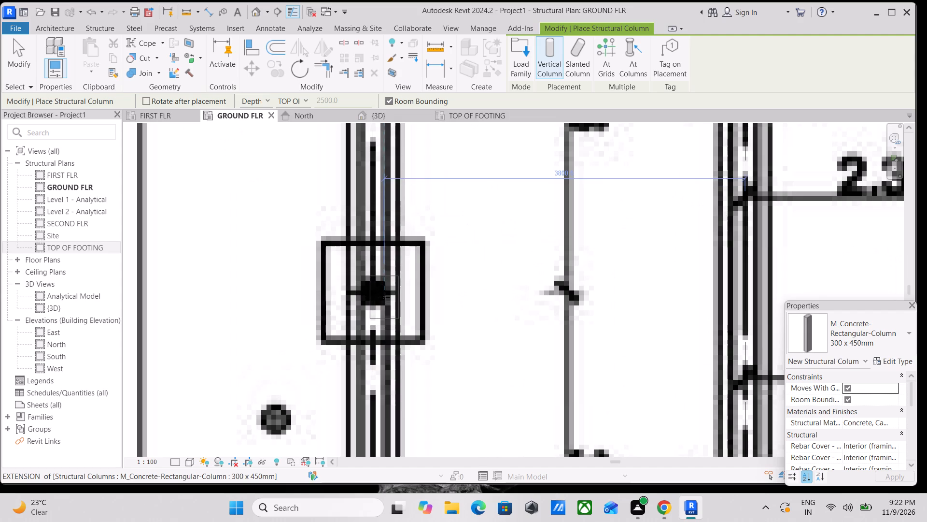
key(space)
key(space)
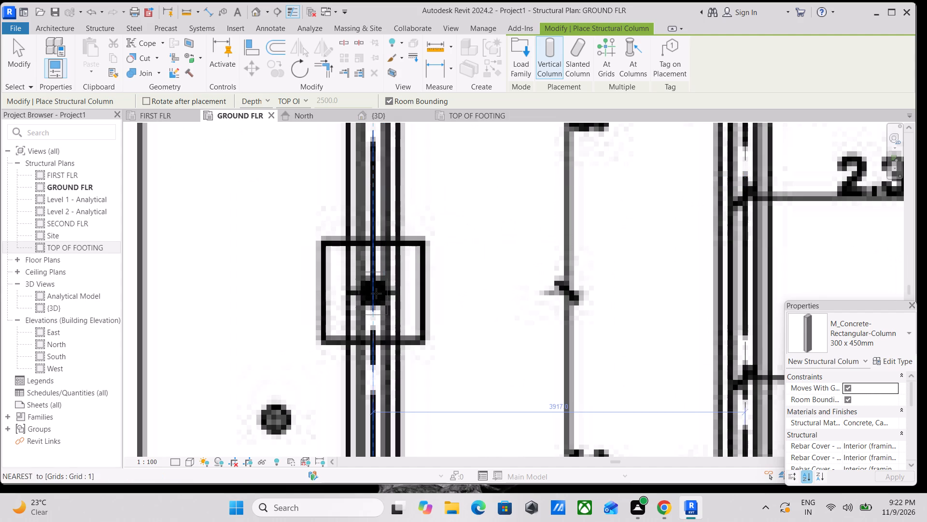
click(376, 293)
Place a 300 x 450mm column with its long side along grid 2 on the footing at E-2.
scroll(376, 293, down, 7)
middle_drag(376, 292, 315, 263)
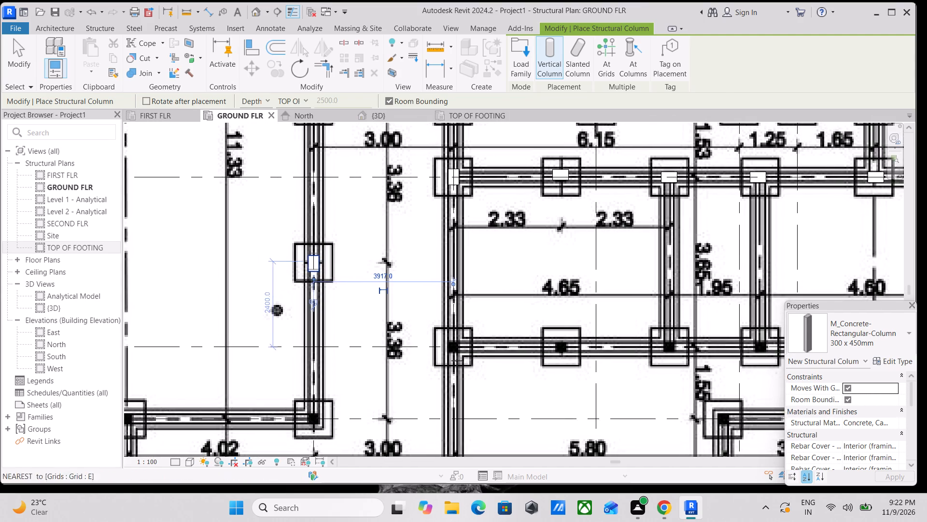
scroll(458, 351, up, 7)
click(439, 343)
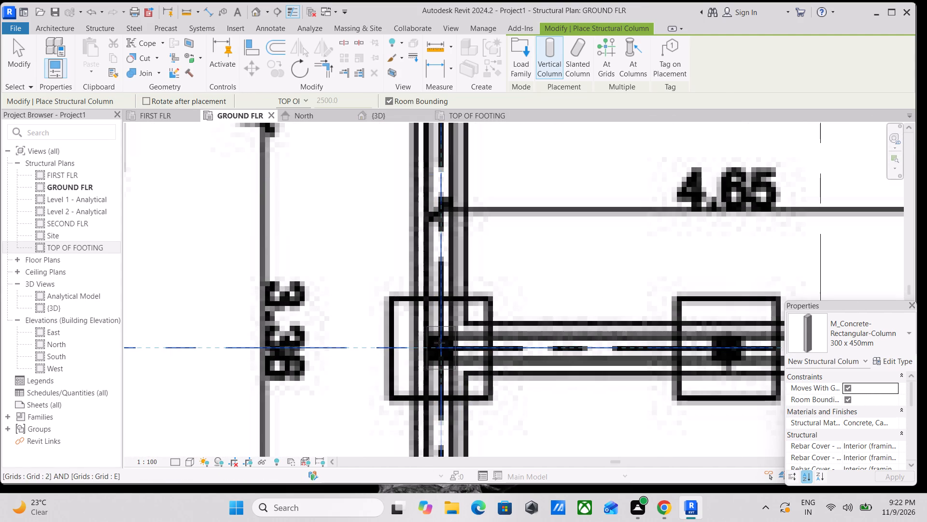
Rotate the column to follow grid E and place it on the two footings between grids 2 and 4, 1000 mm from grid 3 and 1960 mm from grid 4.
scroll(439, 342, down, 4)
middle_drag(439, 341, 352, 339)
scroll(495, 347, up, 2)
key(space)
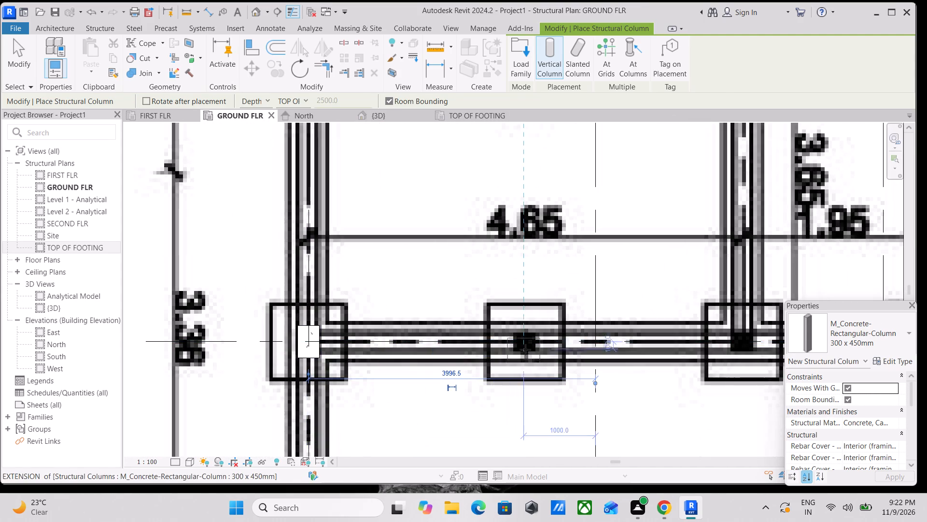
scroll(533, 344, up, 3)
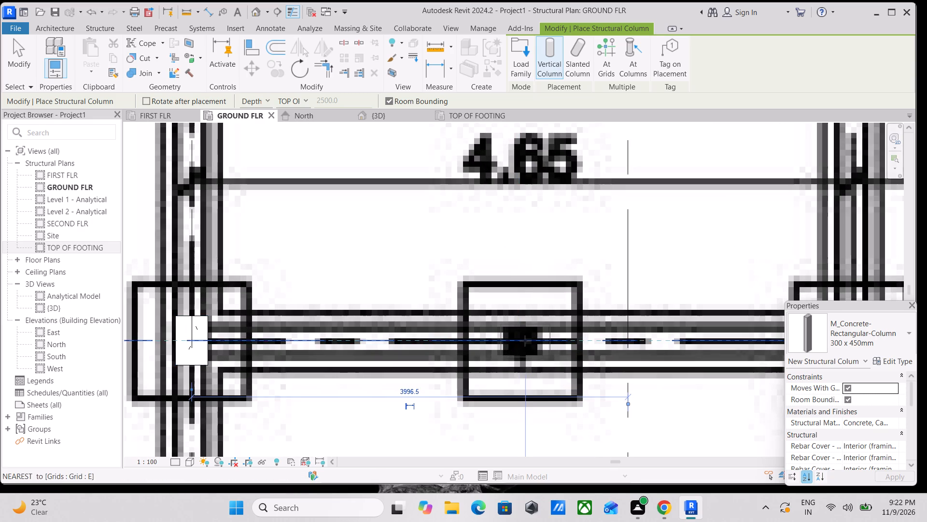
click(523, 340)
scroll(523, 338, down, 4)
middle_drag(521, 336, 411, 320)
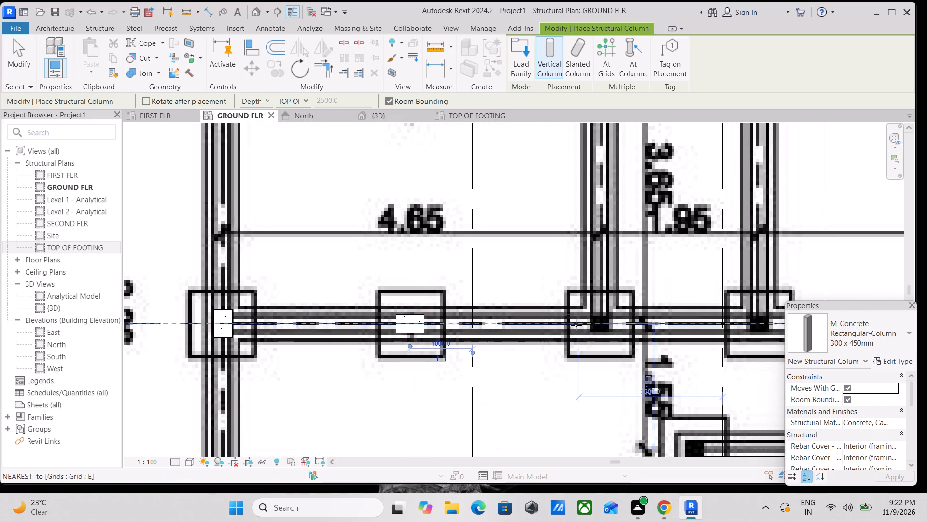
scroll(591, 319, up, 4)
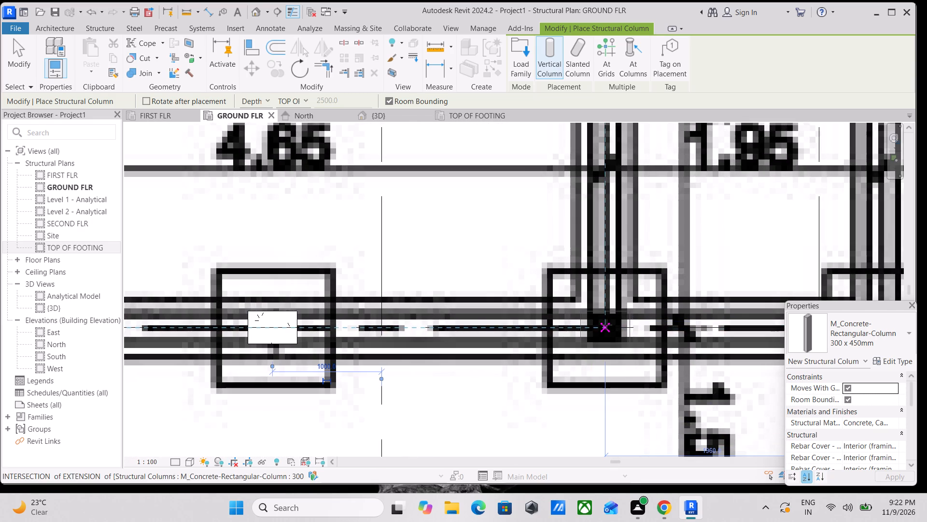
click(606, 325)
Place a 300 x 450mm column with its long side along grid E on the footing between grids 4 and 5.
scroll(606, 324, down, 3)
middle_drag(600, 321, 411, 319)
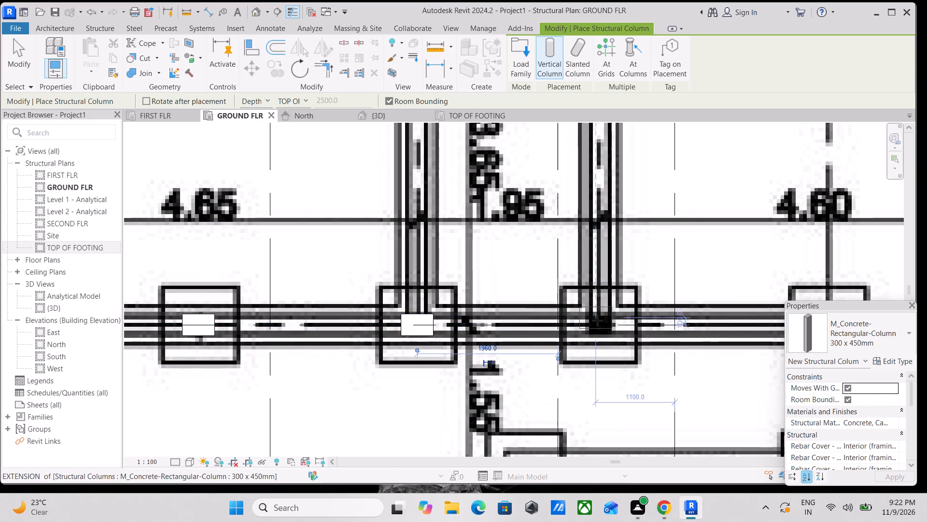
Place two 300 x 450 mm concrete columns on grid E, at the 1.95/4.60 wall junction and the footing within the 4.60 span.
click(599, 320)
scroll(599, 320, down, 2)
middle_drag(598, 319, 490, 310)
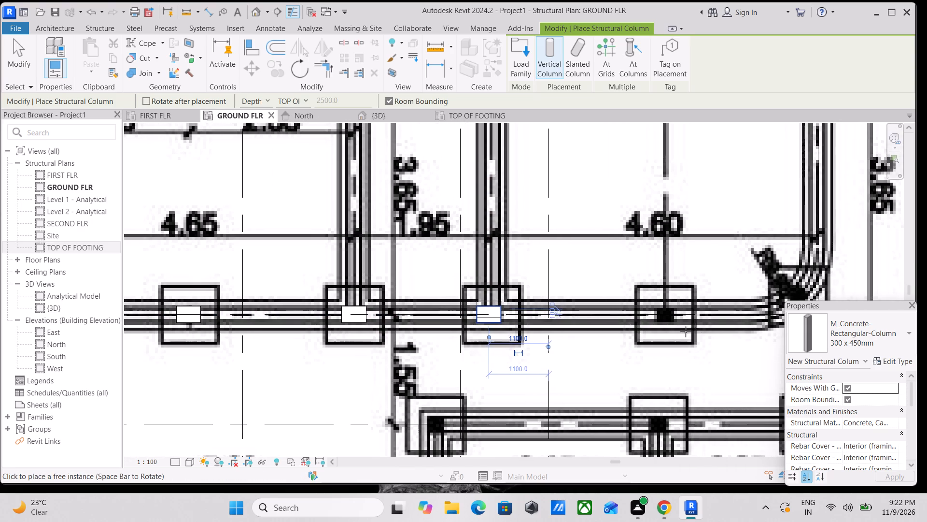
scroll(691, 323, up, 5)
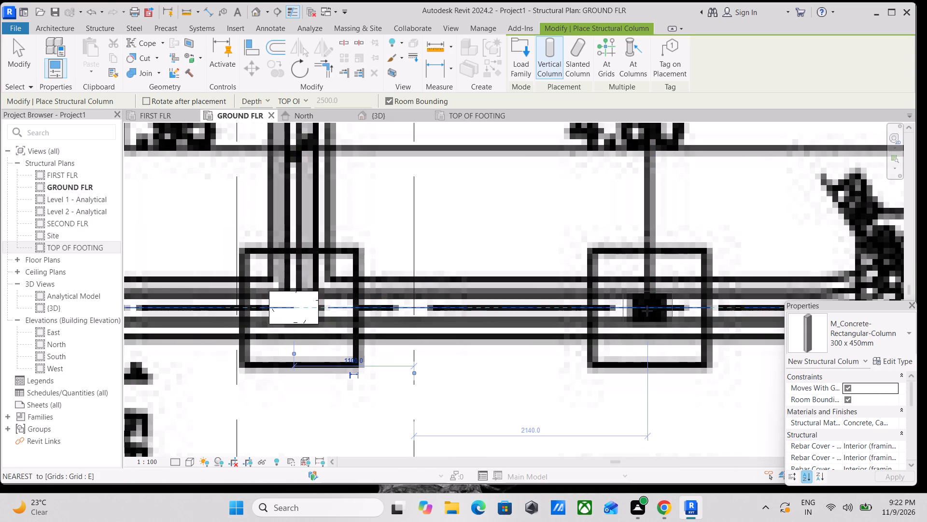
scroll(649, 311, up, 4)
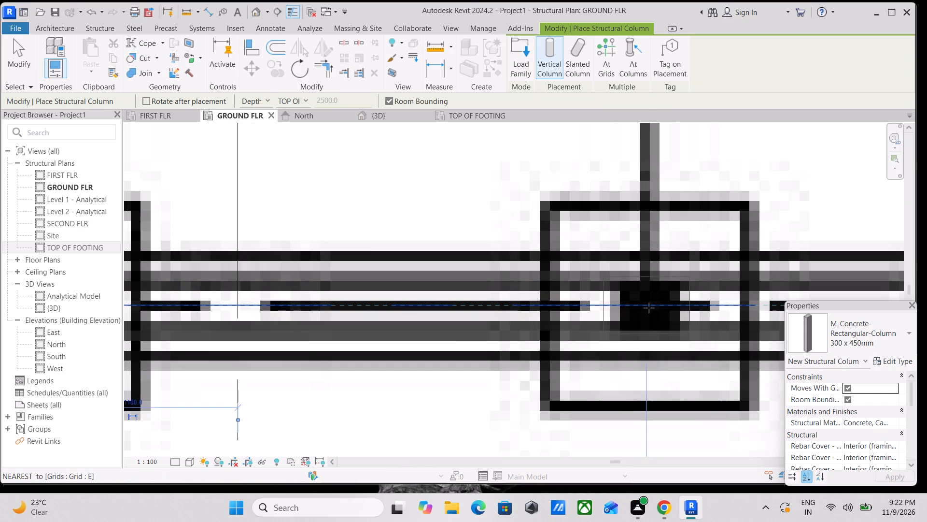
click(647, 307)
Place a 300 x 450 mm column turned 90 degrees at the curved wall corner at the east end of grid E.
scroll(647, 307, down, 6)
middle_drag(646, 307, 453, 312)
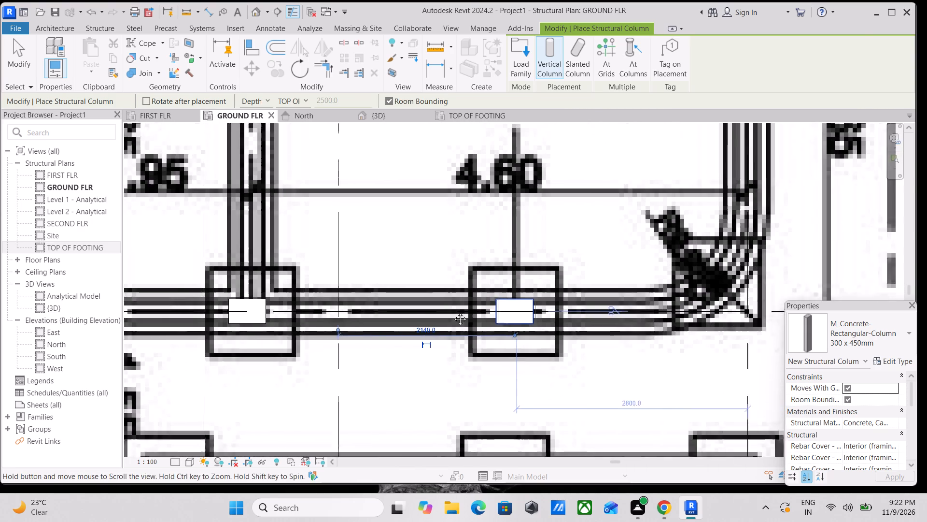
middle_drag(453, 312, 428, 314)
scroll(632, 279, up, 3)
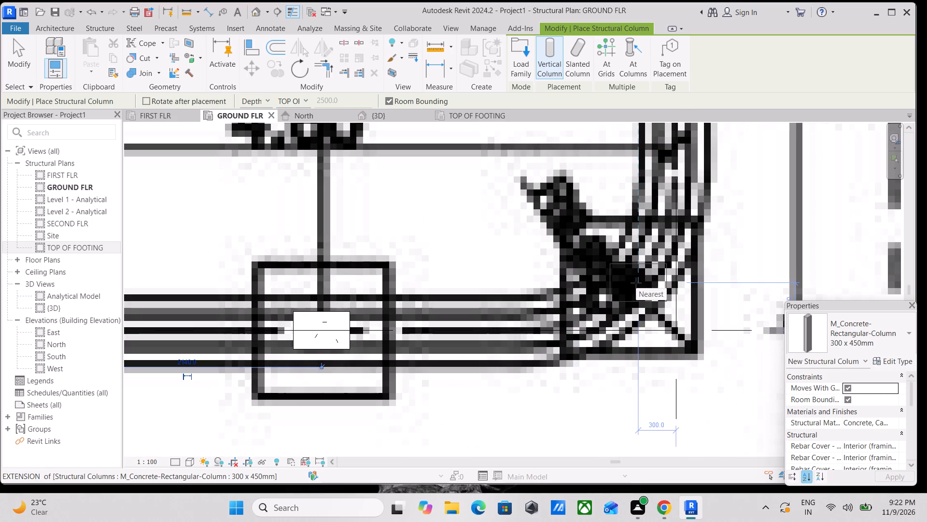
key(space)
scroll(629, 287, up, 1)
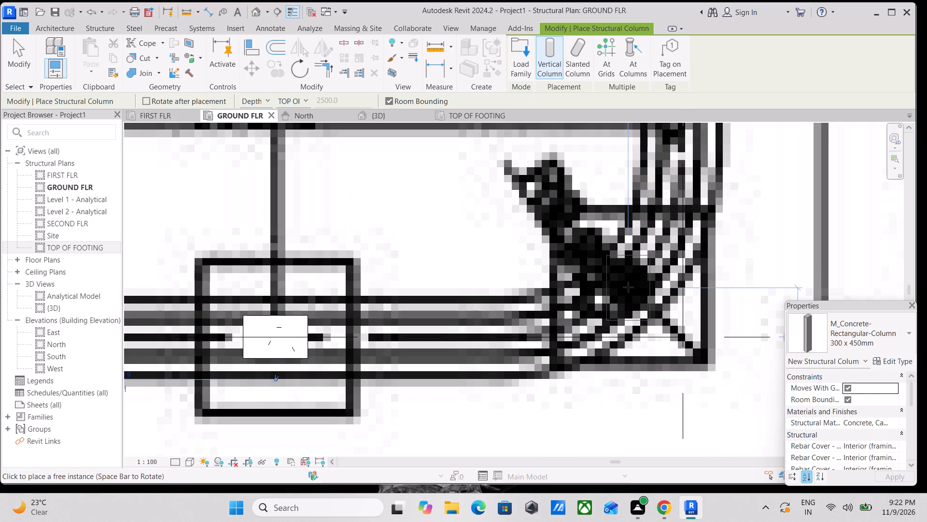
click(628, 287)
Turn the column back so its long side runs east-west and place it at the intersection of grids F and 1.
scroll(628, 287, down, 13)
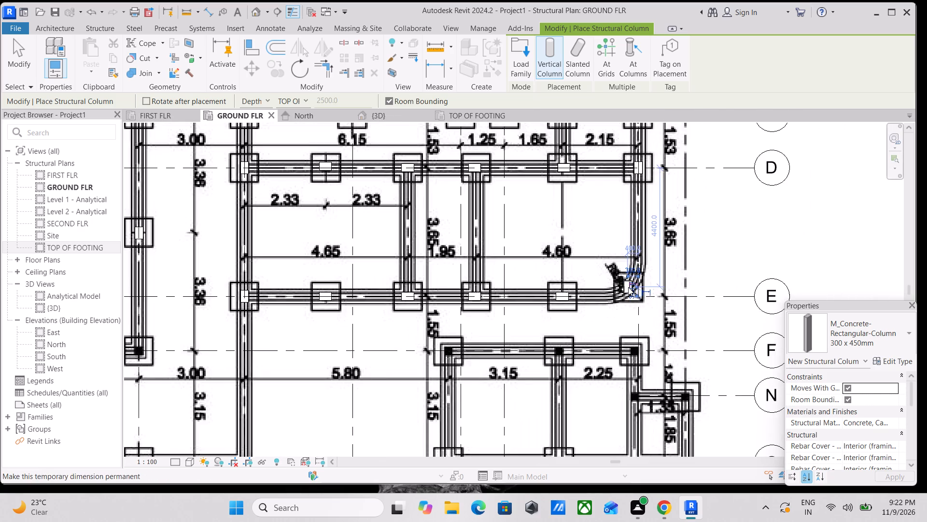
scroll(628, 288, down, 4)
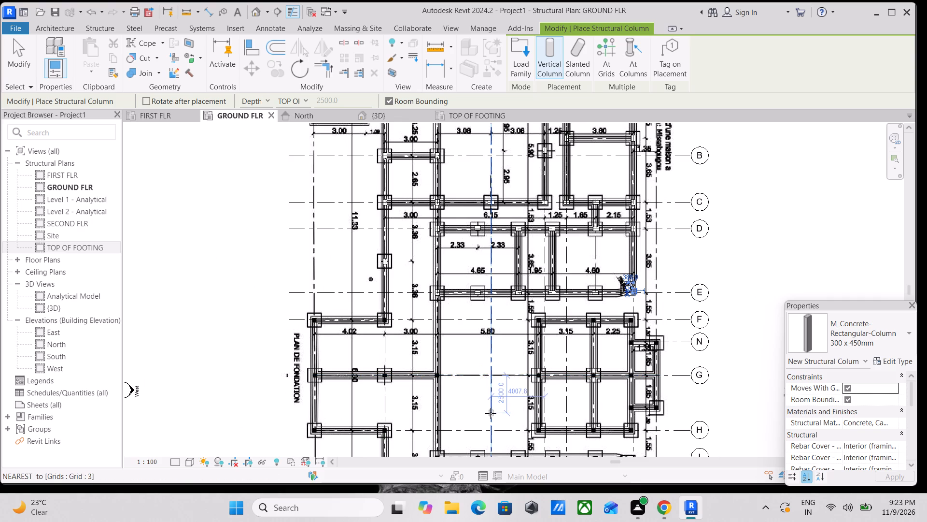
scroll(546, 342, up, 4)
scroll(324, 310, up, 3)
scroll(253, 290, up, 4)
scroll(284, 328, up, 6)
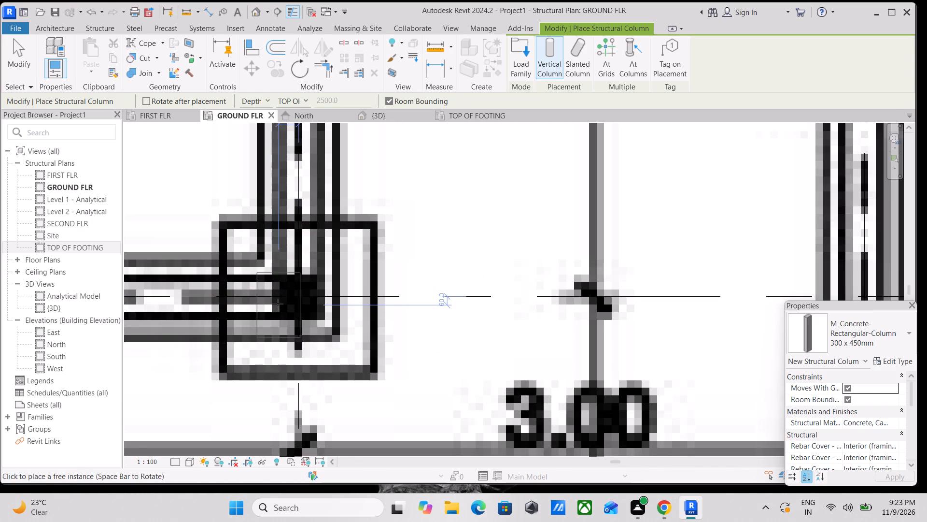
key(space)
scroll(295, 290, up, 1)
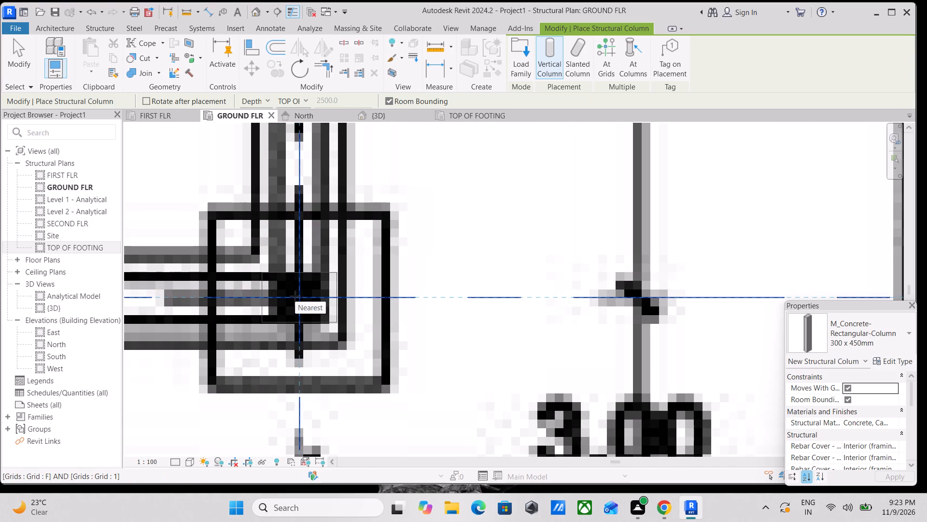
click(295, 292)
scroll(311, 308, down, 2)
middle_drag(312, 306, 387, 300)
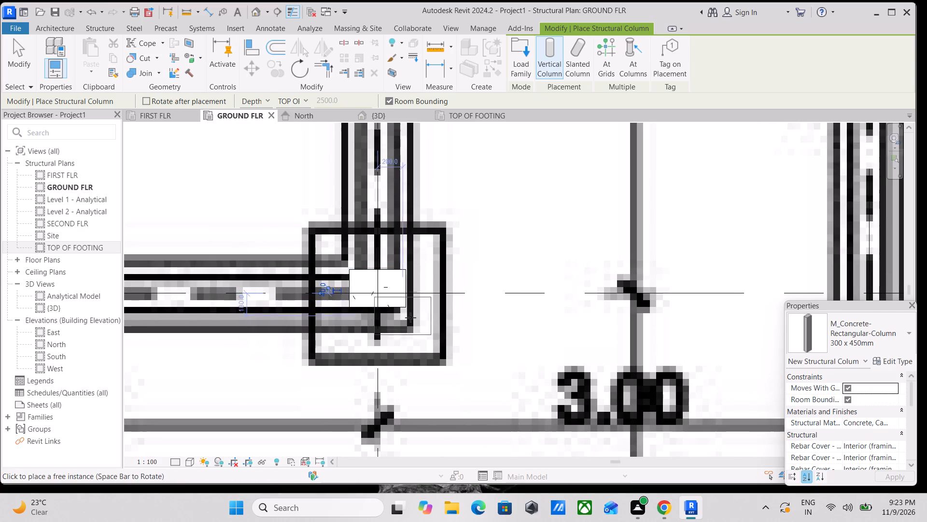
key(Escape)
key(Escape)
key(Escape)
Nudge the column at grids F and 1 slightly south and east toward the wall corner on the underlay.
click(404, 301)
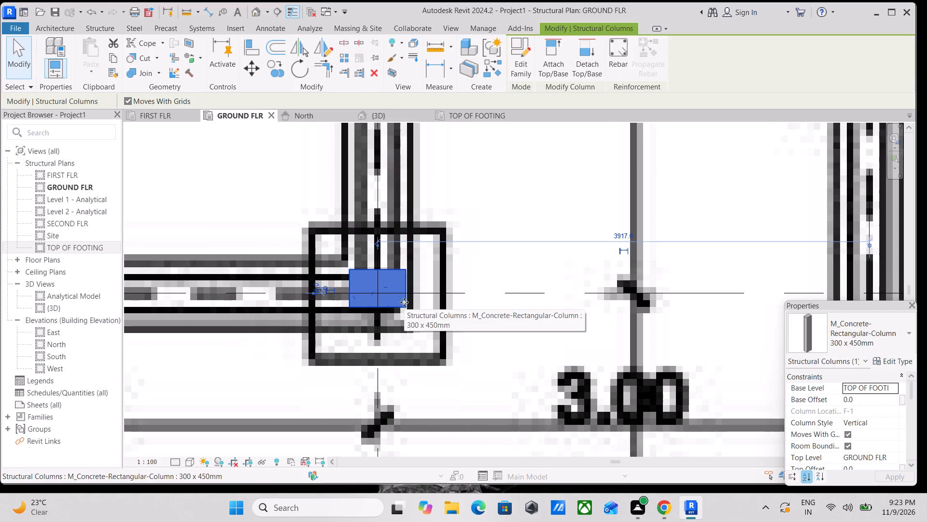
key(Down)
key(Down)
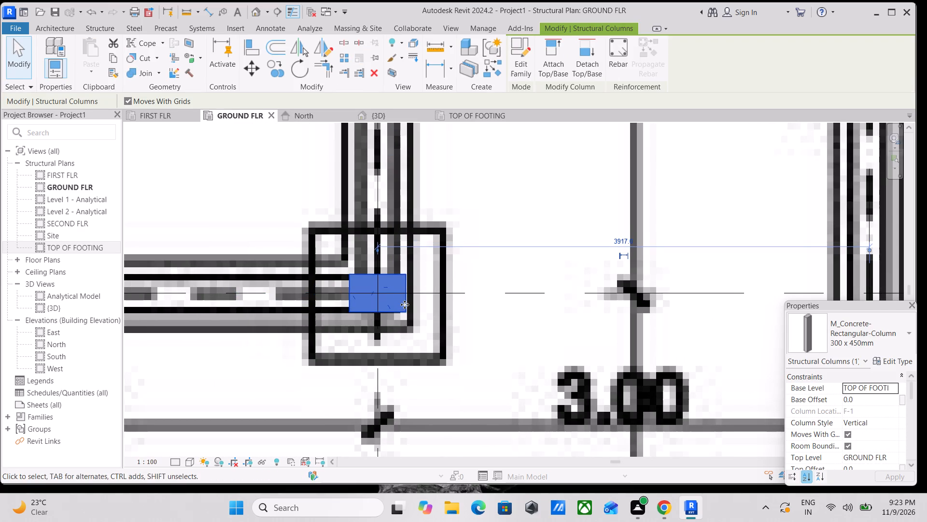
key(Right)
key(Down)
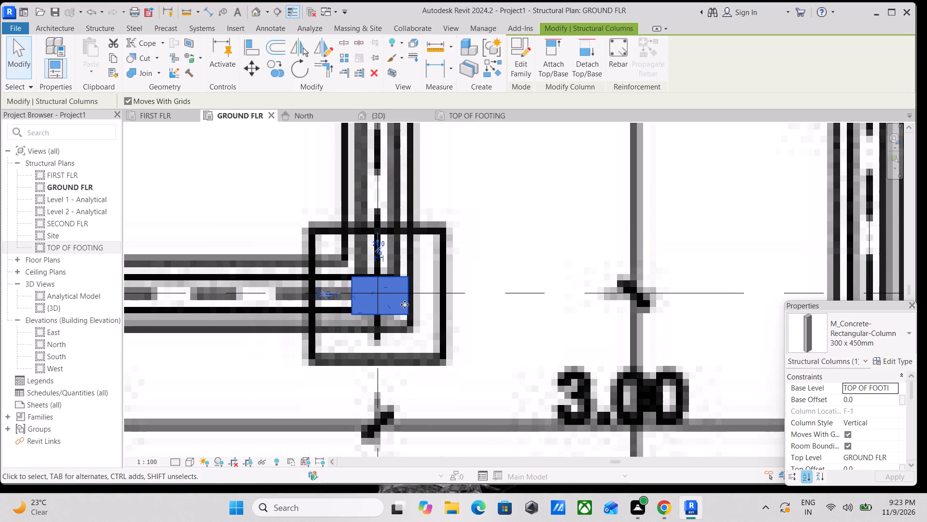
key(Up)
key(Left)
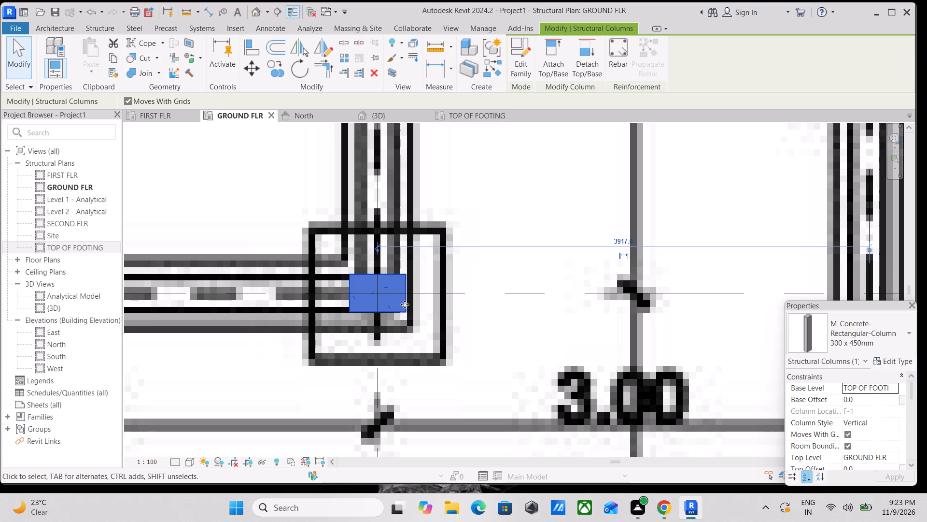
key(Down)
key(Right)
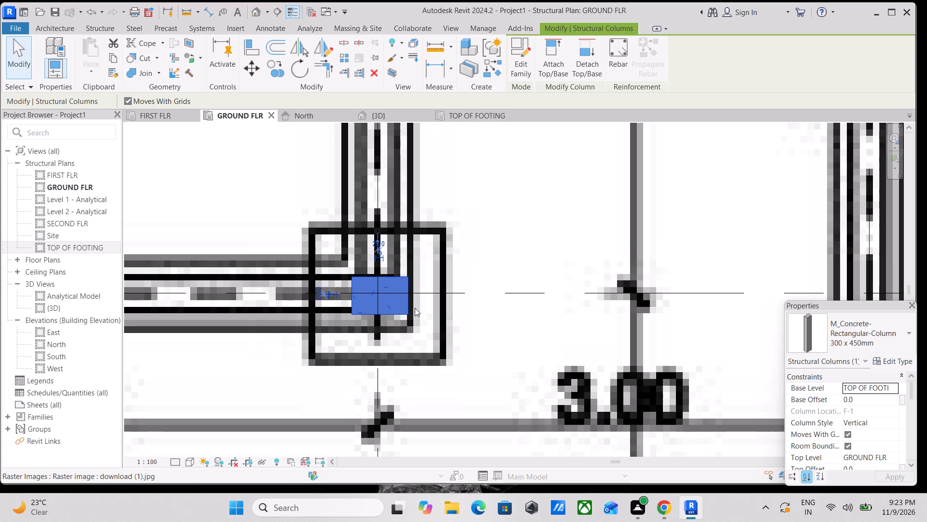
key(Escape)
Create a similar column with its long side north-south at the west end of the 4.02 span on grid F.
click(406, 304)
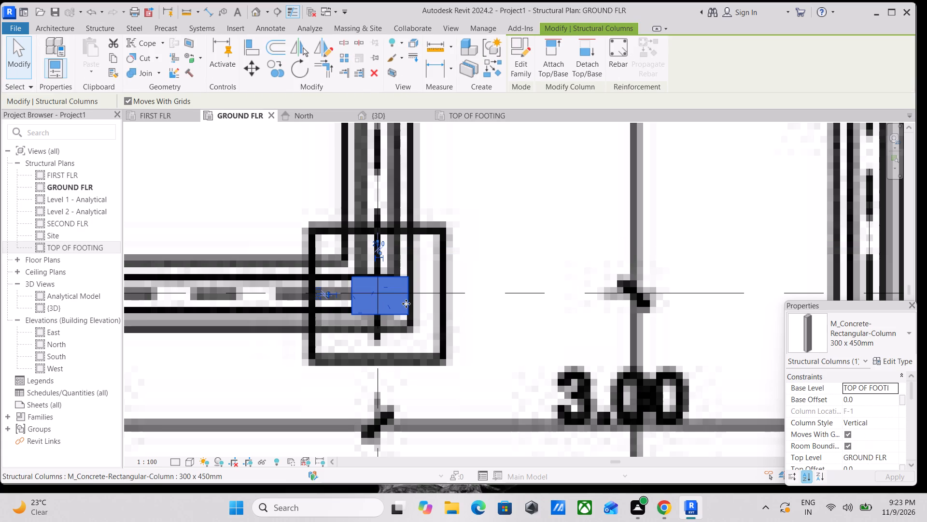
text(CS)
scroll(406, 304, down, 5)
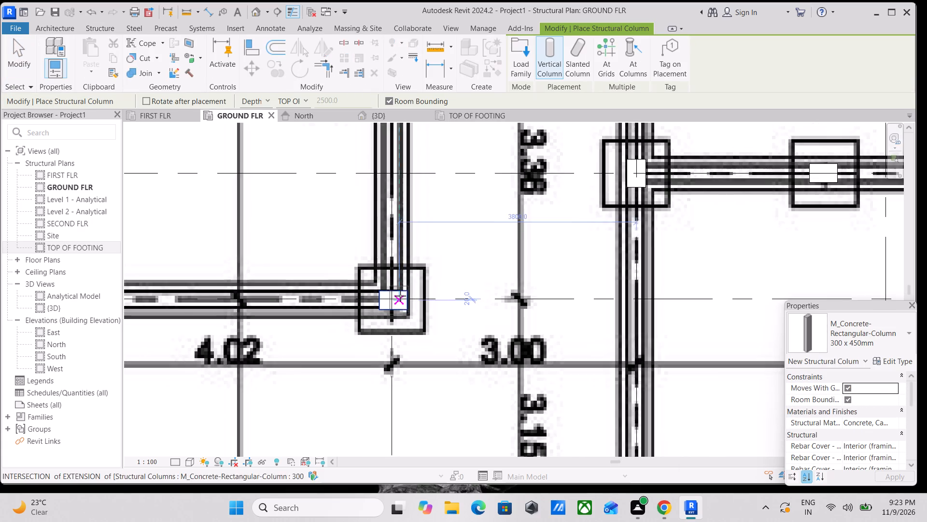
scroll(400, 296, down, 1)
middle_drag(402, 296, 509, 272)
scroll(187, 297, up, 3)
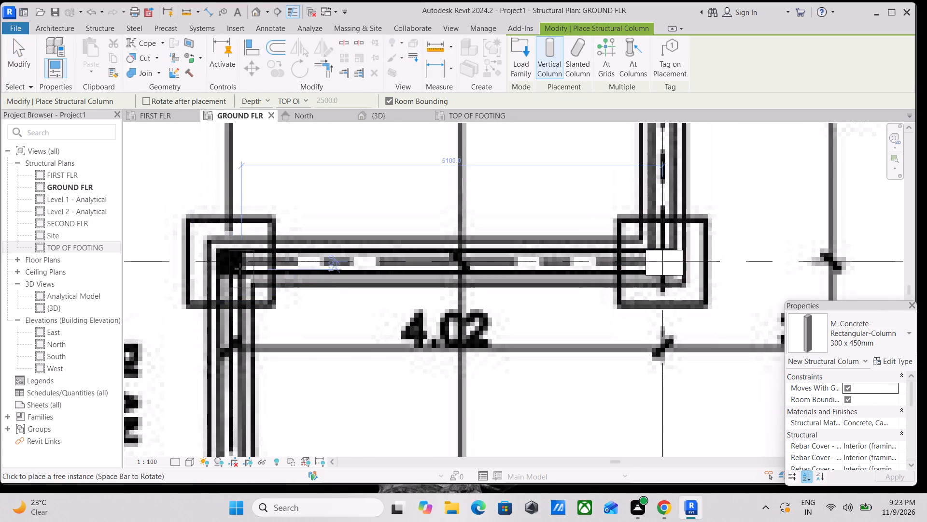
scroll(227, 271, up, 3)
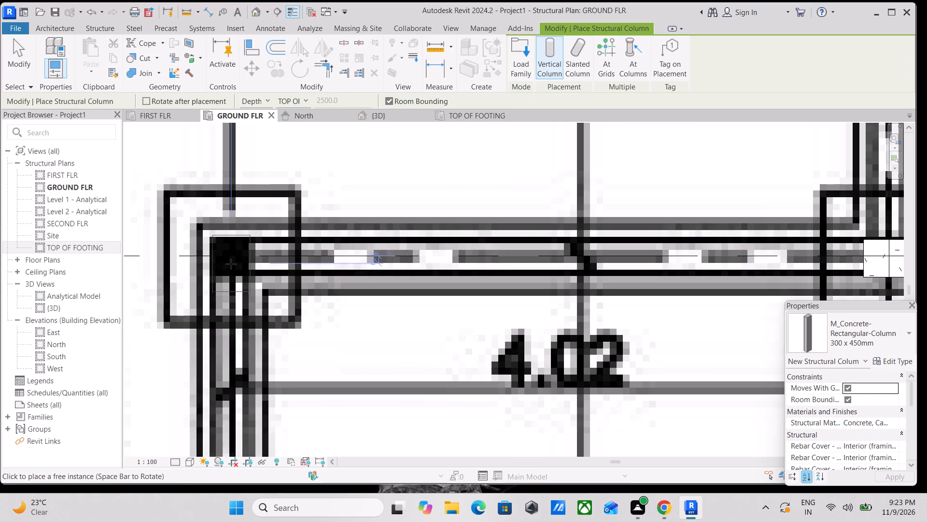
click(230, 266)
Place a column with its long side east-west on grid F at the west corner of the 3.15 span.
scroll(230, 265, down, 3)
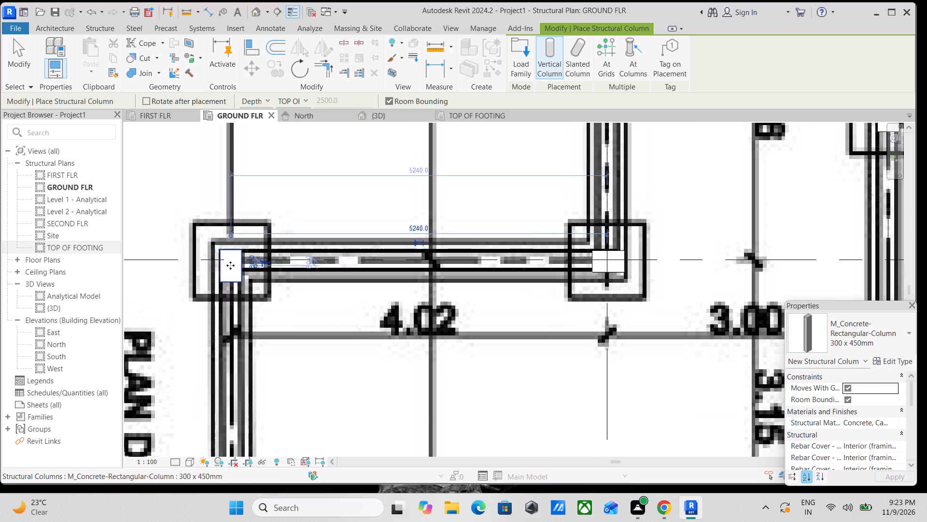
scroll(230, 265, down, 3)
middle_drag(228, 264, 165, 245)
scroll(255, 261, down, 2)
middle_drag(244, 260, 160, 259)
scroll(412, 250, down, 4)
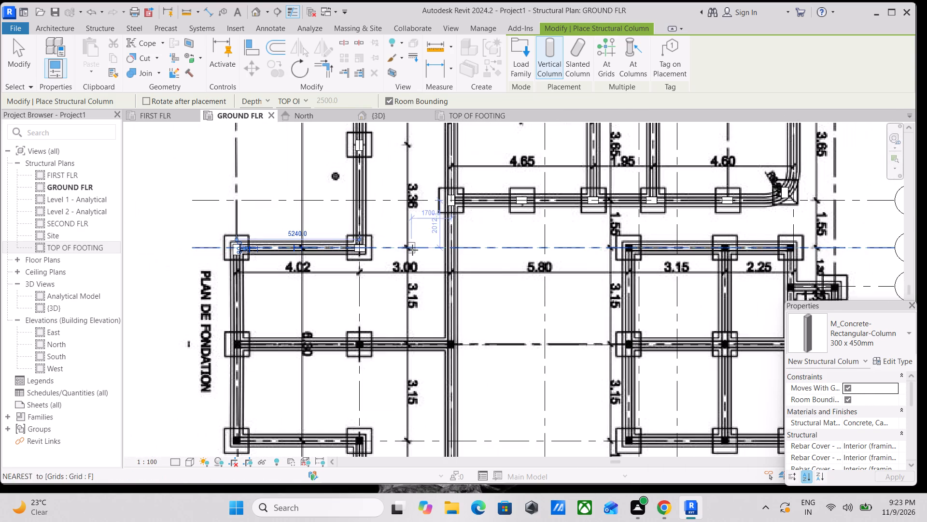
middle_drag(605, 285, 492, 307)
scroll(506, 305, up, 4)
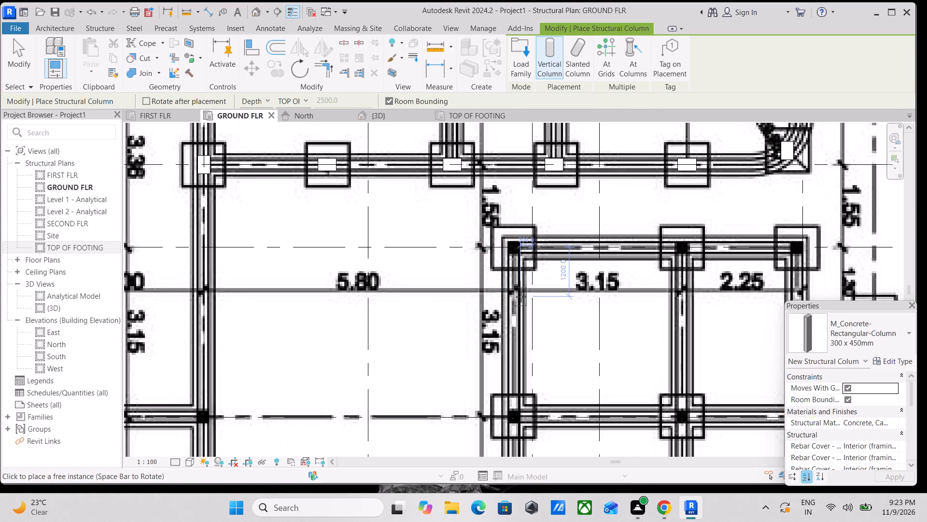
scroll(521, 297, up, 5)
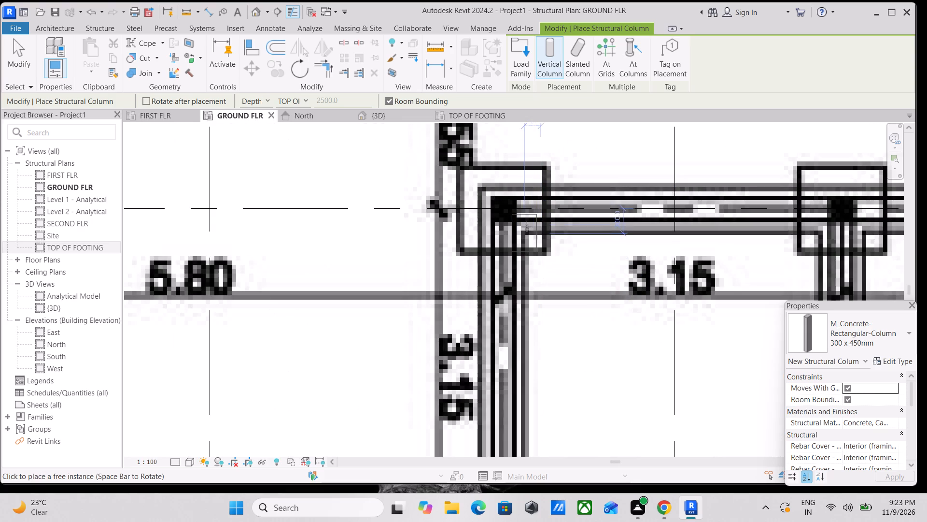
key(space)
scroll(533, 197, up, 6)
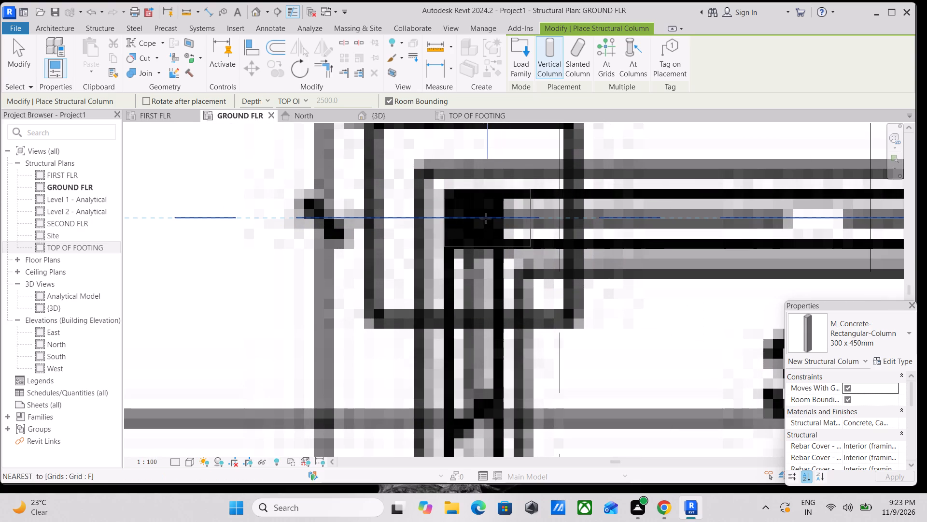
click(485, 217)
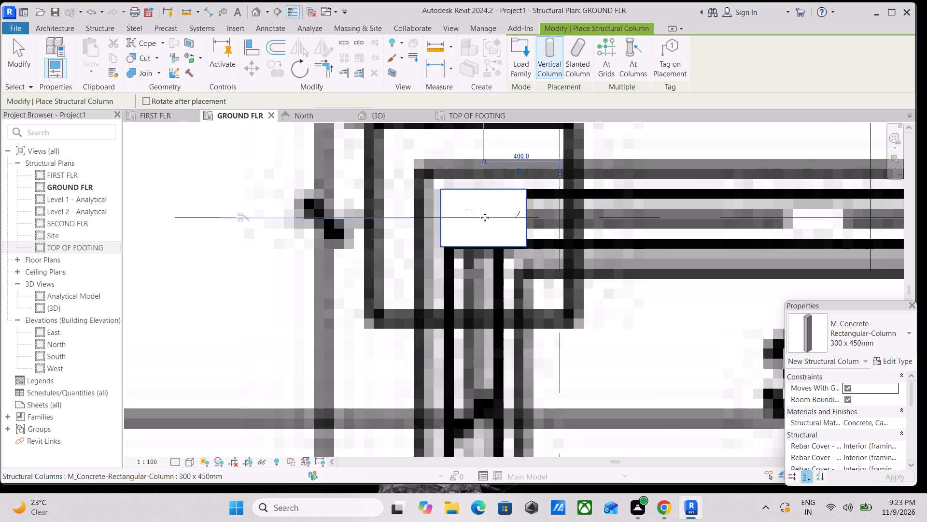
Place two more columns on grid F, at the junction of the 3.15 and 2.25 spans and at the 2.25 span's east end.
scroll(485, 217, down, 4)
middle_drag(489, 217, 327, 227)
middle_drag(597, 229, 478, 229)
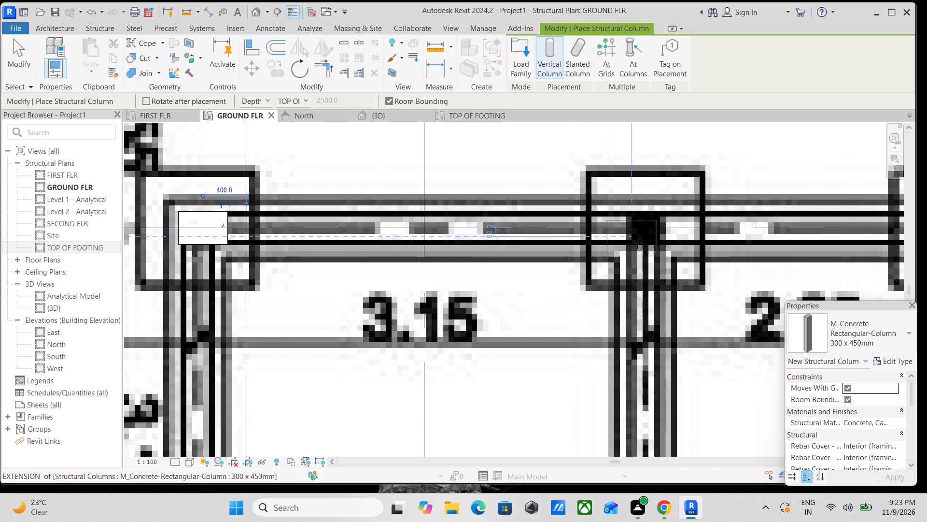
scroll(639, 243, up, 1)
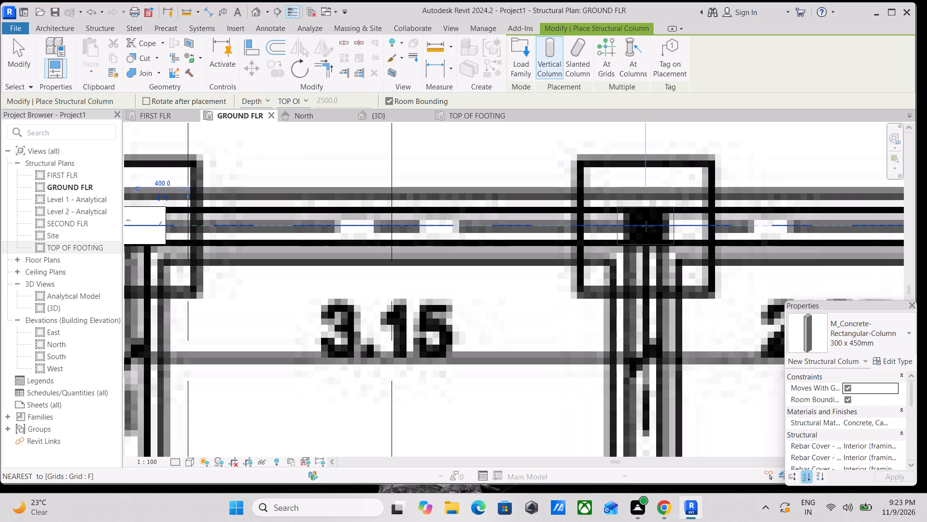
click(646, 226)
scroll(646, 226, down, 2)
middle_drag(646, 226, 362, 227)
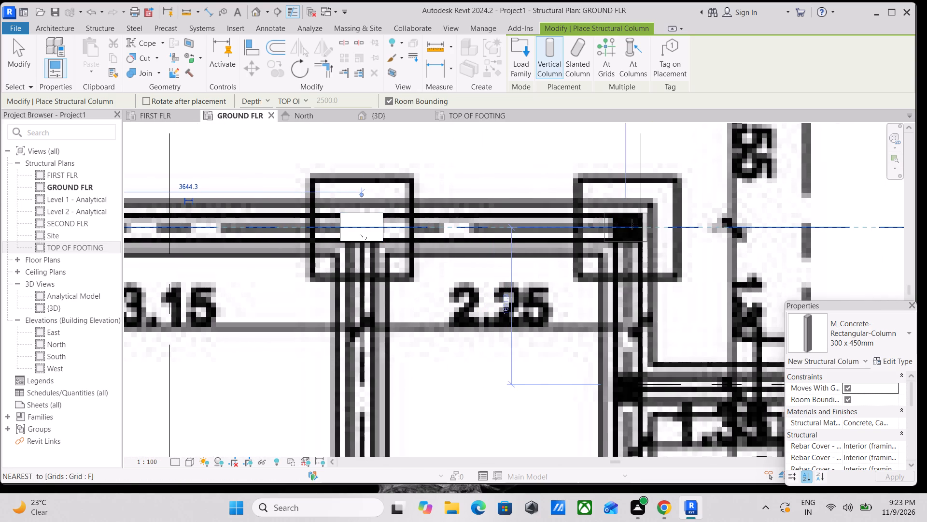
click(624, 225)
Place a column with its long side north-south on grid G, at the footing on the west wall of the 4.02 span.
scroll(624, 224, down, 7)
middle_drag(624, 224, 624, 224)
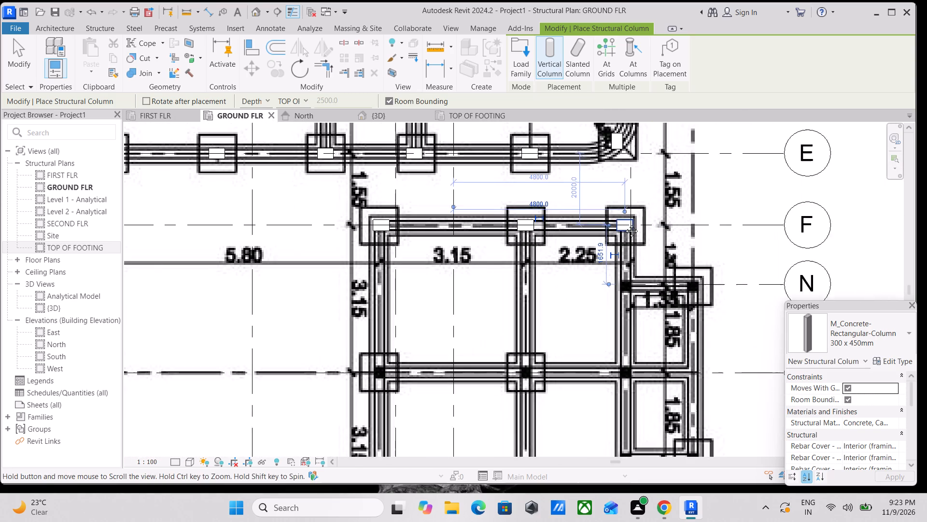
middle_drag(624, 224, 655, 193)
scroll(609, 219, down, 2)
middle_drag(564, 236, 762, 239)
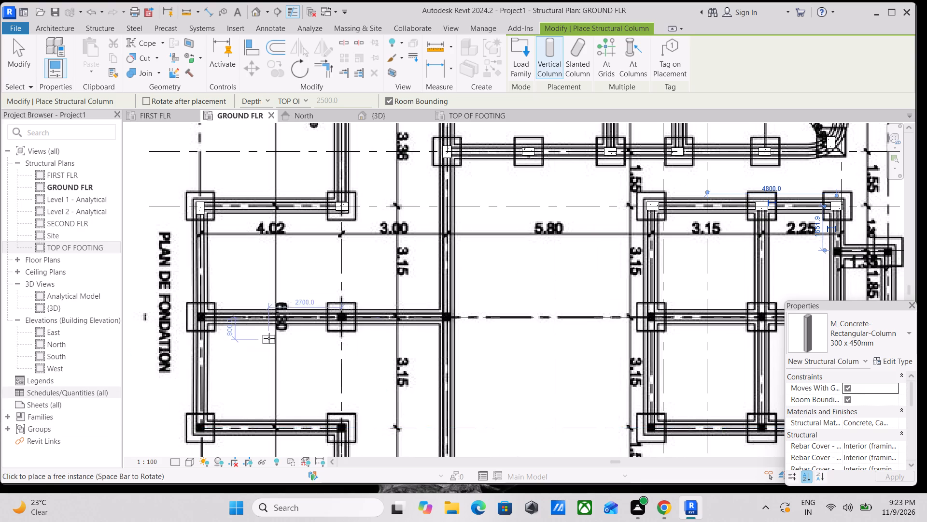
scroll(248, 327, up, 6)
middle_drag(208, 325, 257, 333)
scroll(255, 331, up, 1)
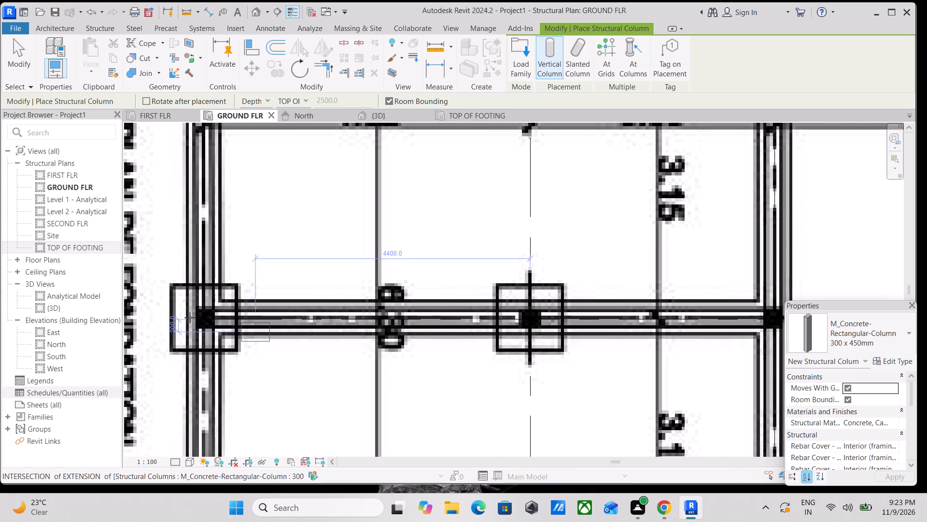
scroll(172, 317, up, 2)
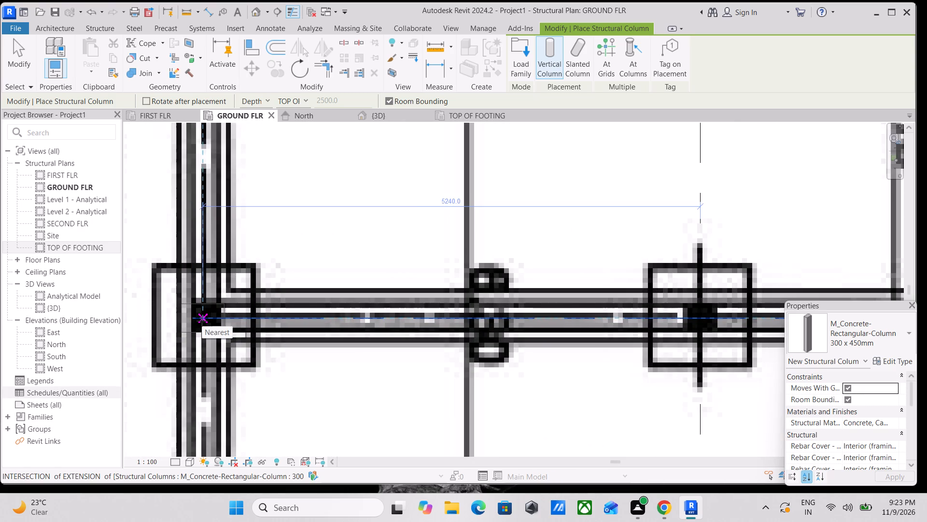
key(space)
scroll(202, 321, up, 3)
key(space)
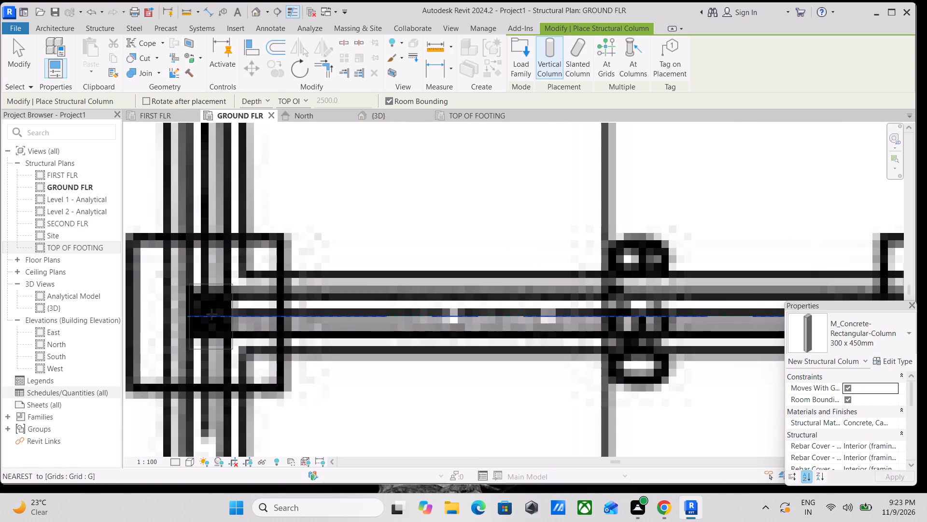
scroll(206, 313, up, 2)
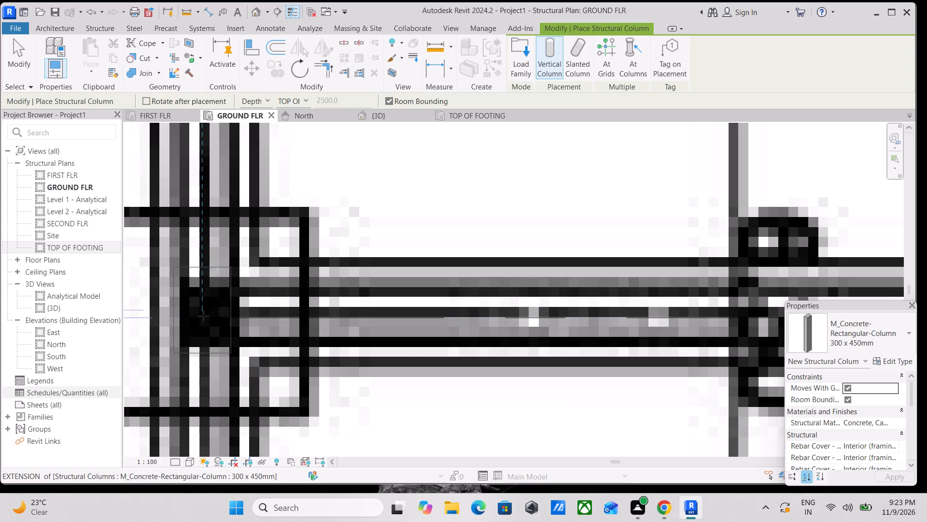
click(203, 317)
Place a column with its long side east-west at the intersection of grids G and 1.
scroll(203, 317, down, 4)
scroll(319, 320, down, 1)
middle_drag(317, 320, 284, 331)
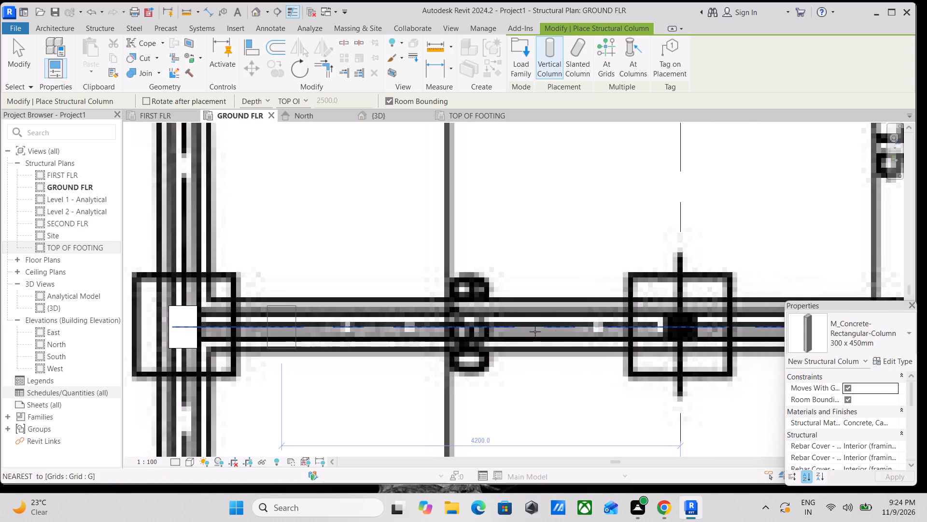
middle_drag(590, 324, 394, 320)
scroll(498, 314, up, 2)
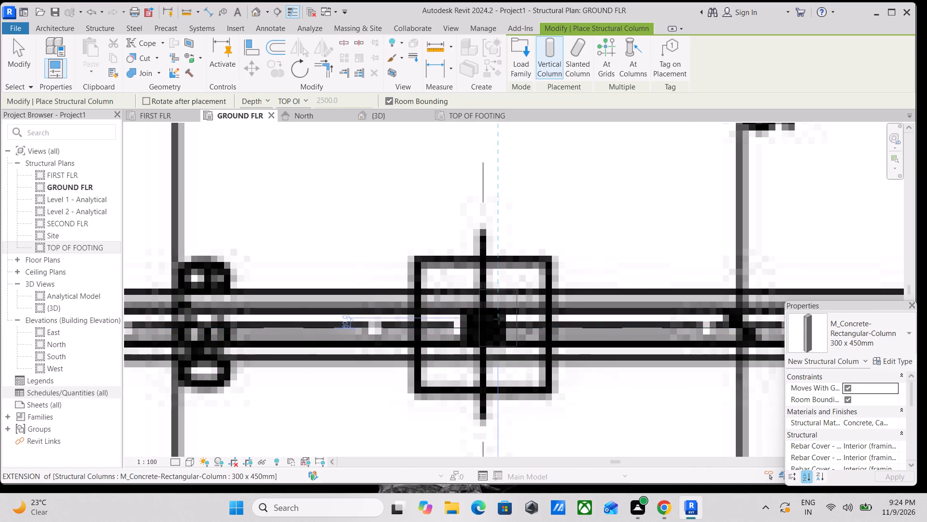
key(space)
scroll(486, 329, up, 3)
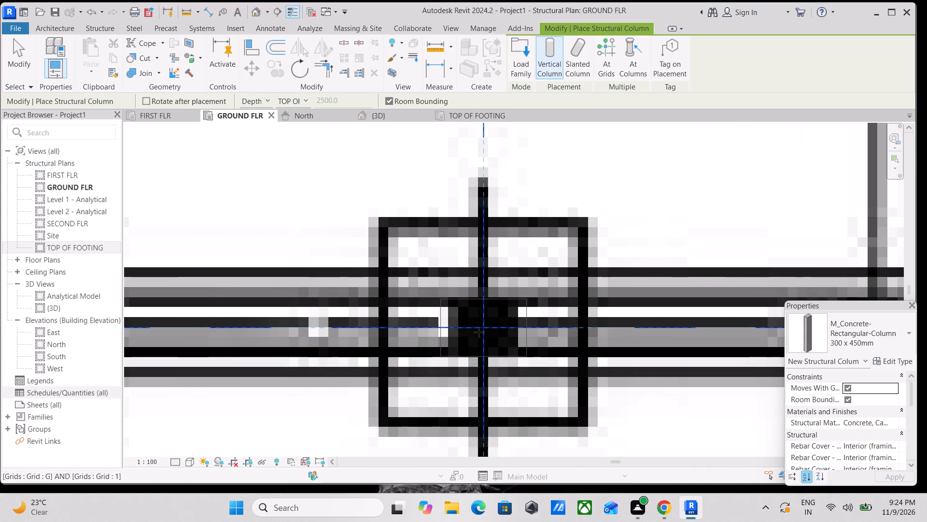
click(483, 330)
Place a column with its long side north-south at the wall junction on grids G and 2.
scroll(483, 330, down, 6)
middle_drag(482, 328, 330, 328)
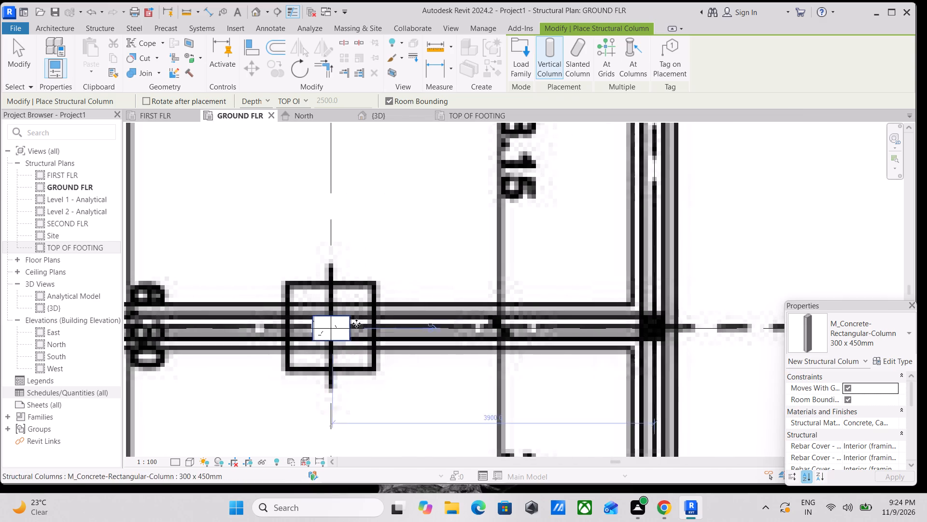
middle_drag(484, 312, 366, 289)
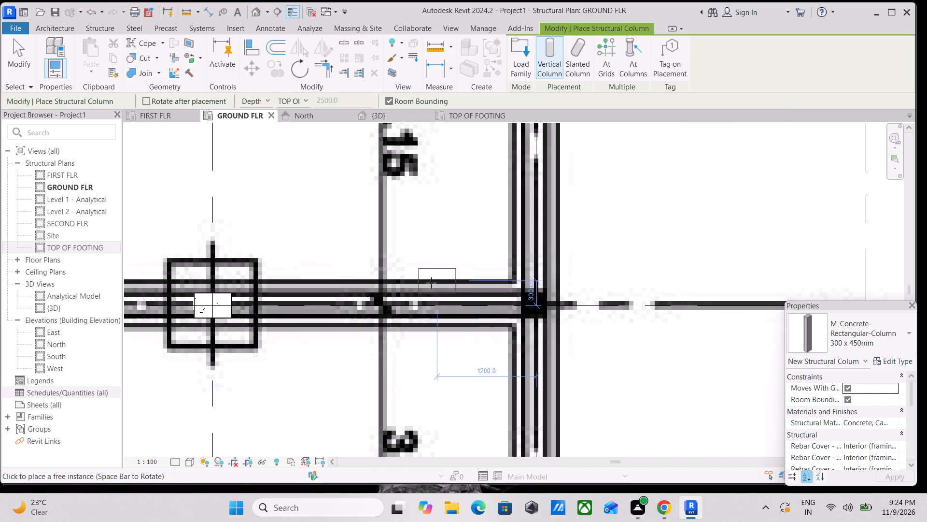
scroll(431, 284, up, 2)
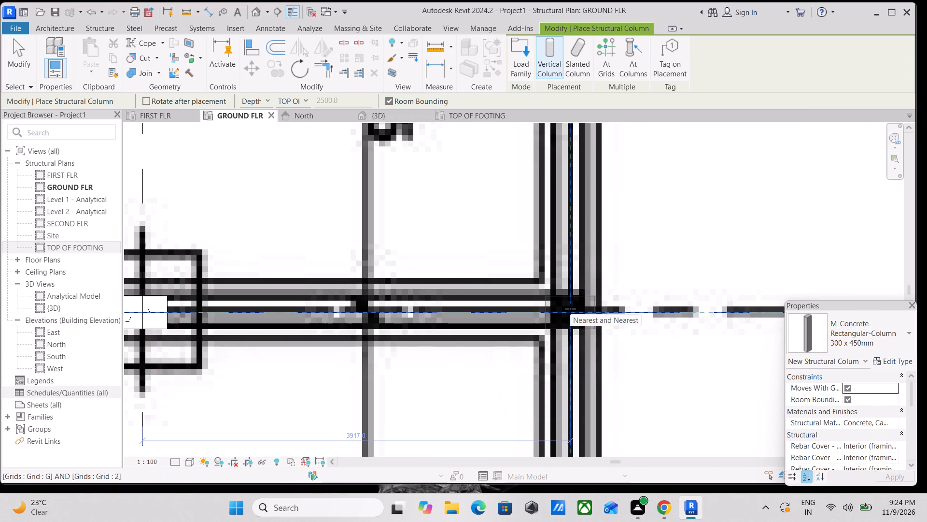
key(space)
scroll(570, 309, up, 4)
key(space)
click(565, 309)
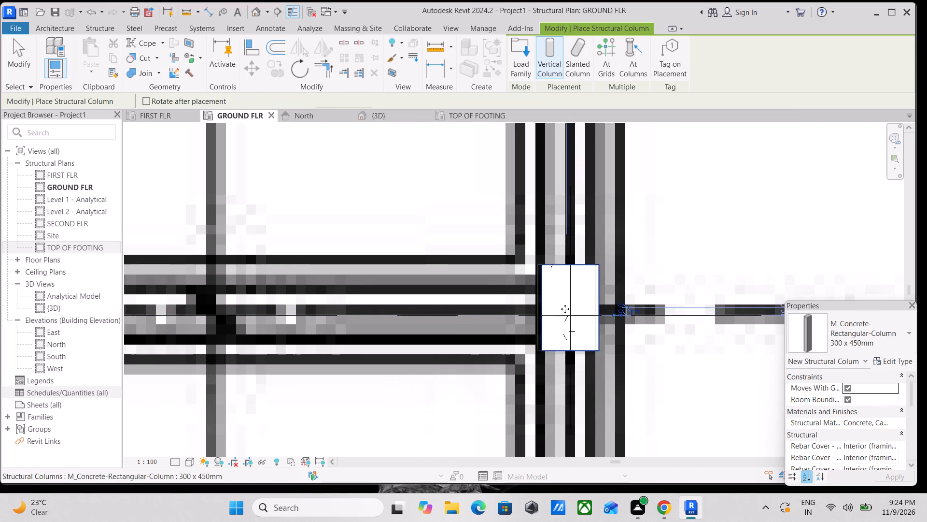
Place a column with its long side north-south on grid G, at the footing at the west end of the 3.15 span.
scroll(565, 309, down, 11)
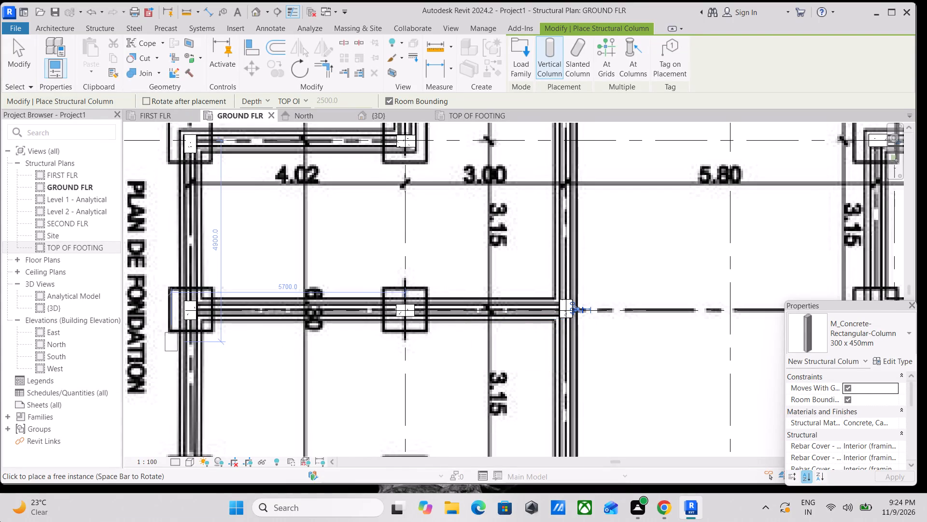
scroll(629, 374, up, 2)
scroll(606, 303, down, 2)
middle_drag(603, 301, 470, 297)
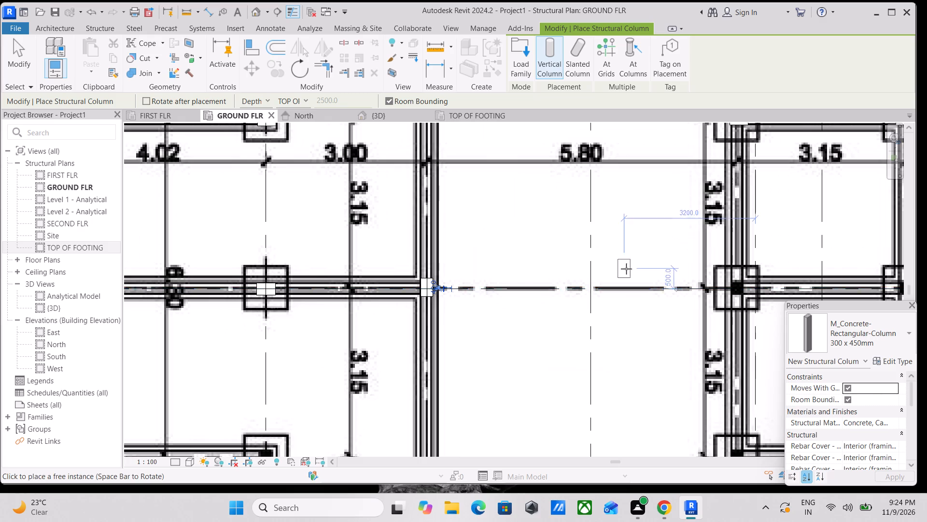
middle_drag(618, 269, 494, 288)
scroll(612, 298, up, 6)
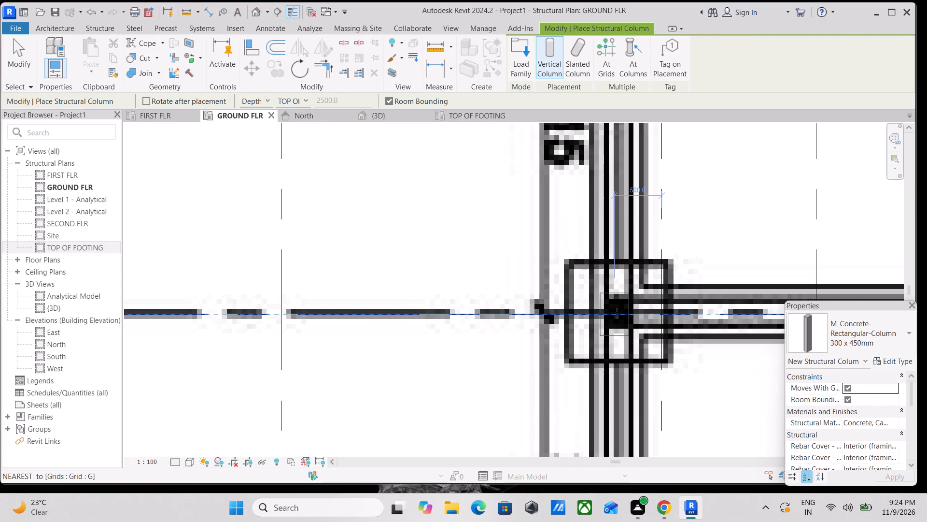
scroll(616, 314, up, 4)
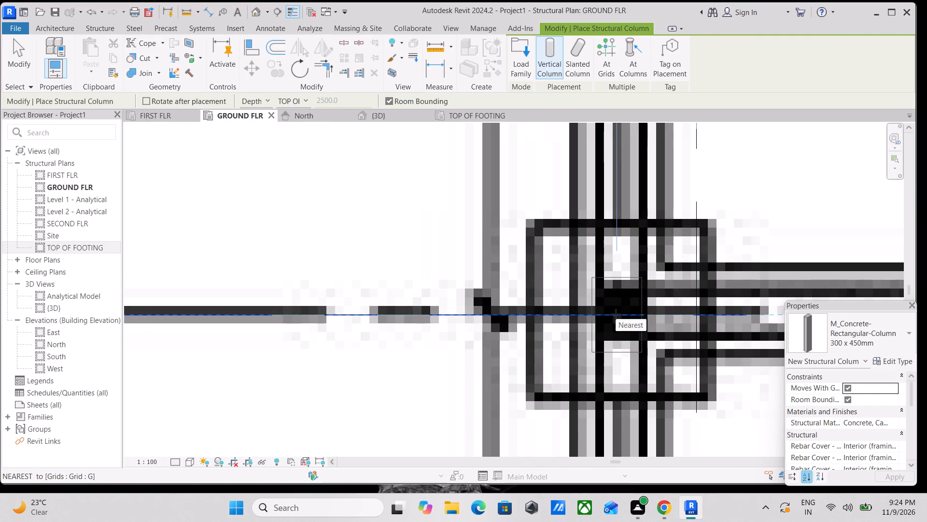
click(623, 309)
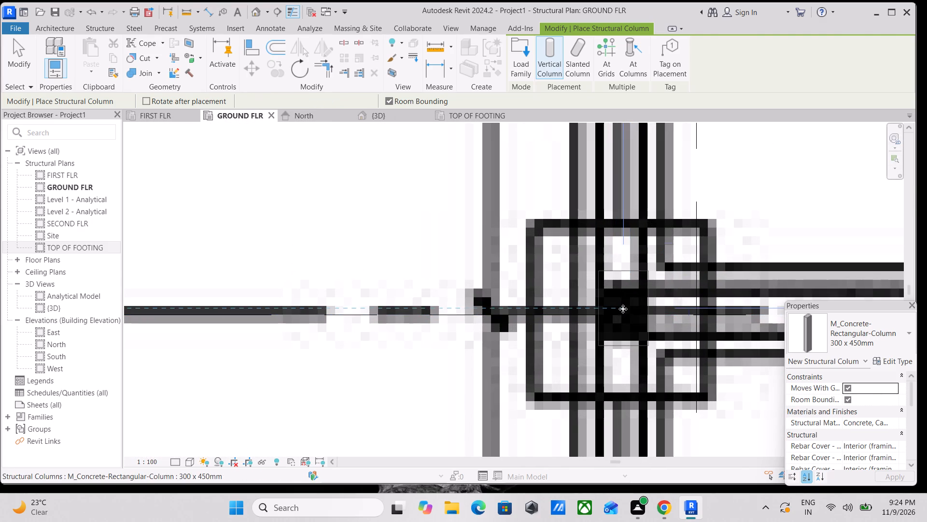
Place a column with its long side east-west on grid G, at the footing between the 3.15 and 2.25 spans.
scroll(623, 309, down, 10)
middle_drag(620, 307, 508, 346)
scroll(511, 347, down, 4)
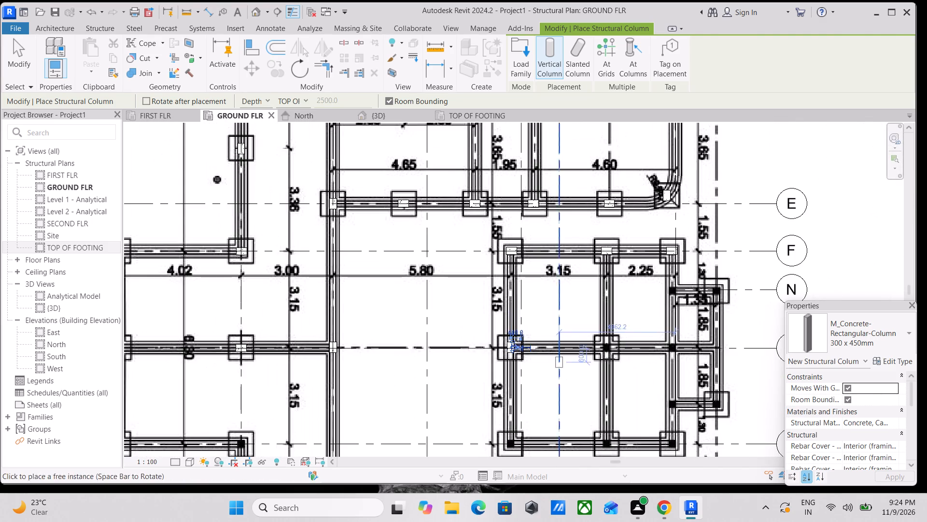
scroll(665, 360, up, 4)
scroll(573, 357, up, 8)
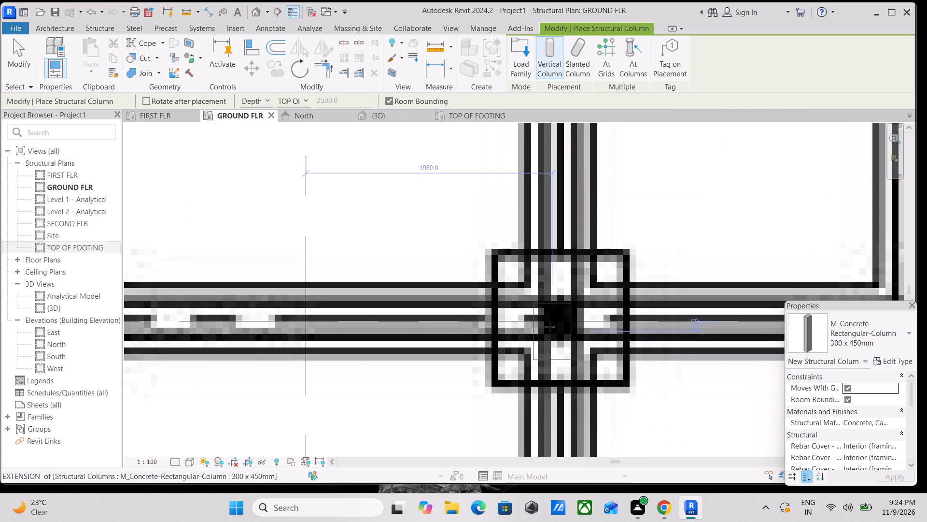
key(space)
scroll(557, 321, up, 2)
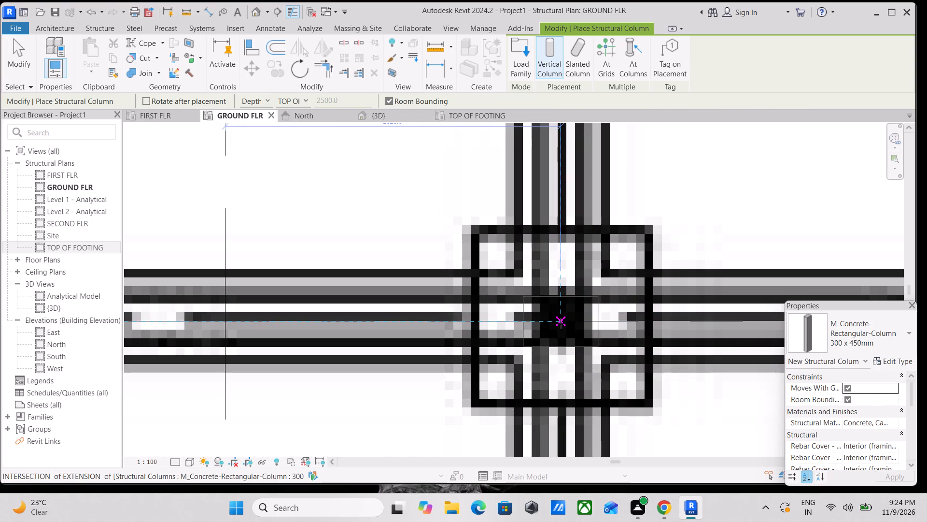
click(559, 322)
Place a column with its long side east-west on grid N, at the footing on the outer corner of the east projection.
scroll(560, 321, down, 8)
middle_drag(557, 320, 329, 333)
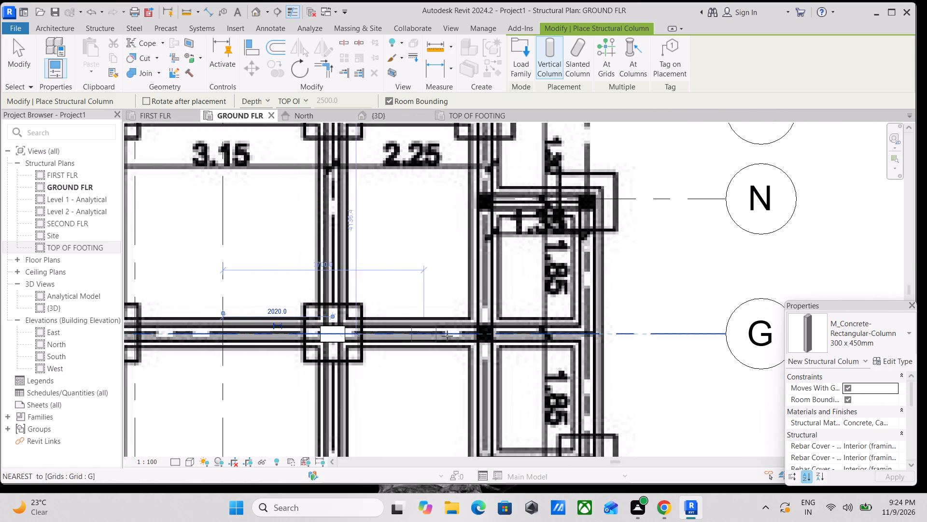
scroll(516, 344, up, 2)
scroll(497, 325, down, 3)
middle_drag(496, 325, 496, 400)
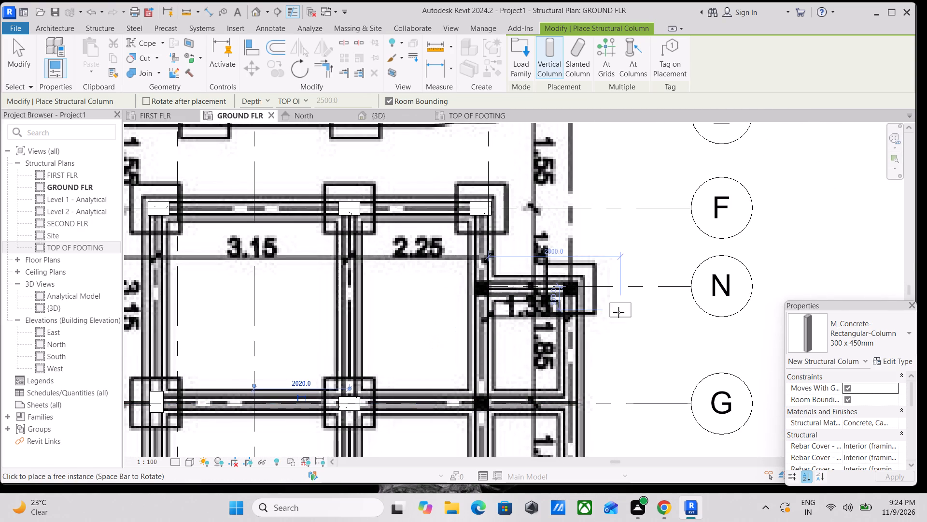
scroll(613, 309, up, 2)
scroll(567, 290, up, 3)
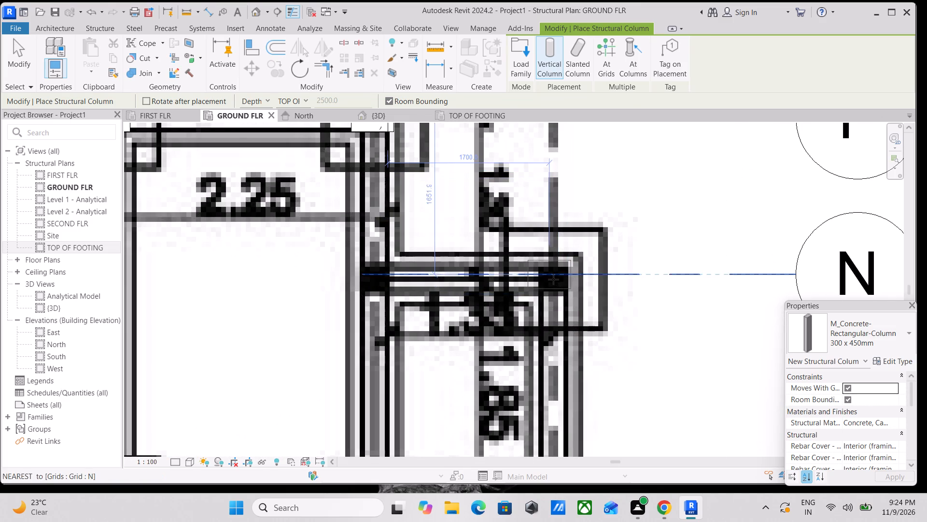
click(551, 282)
Place a matching east-west column at the projection's southeast footing, at the south end of the lower 1.85 span.
scroll(551, 282, down, 5)
middle_drag(543, 330, 545, 270)
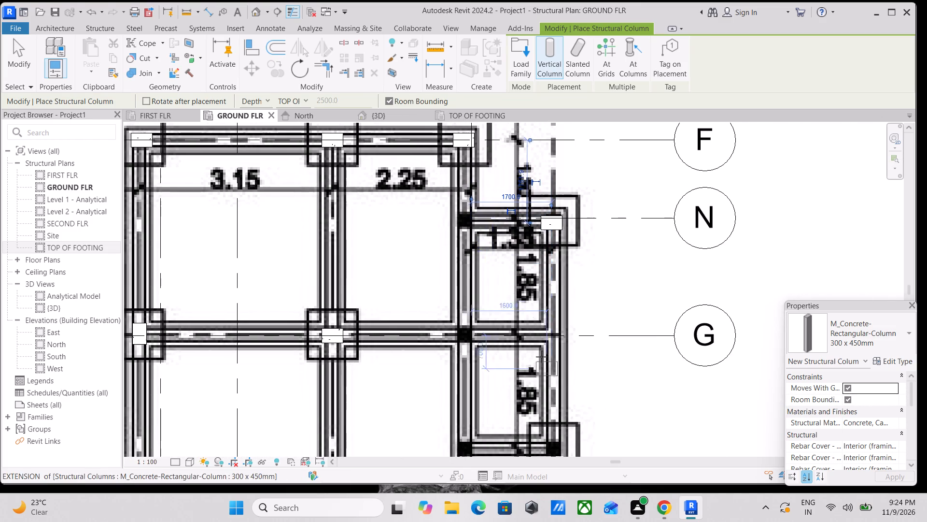
middle_drag(540, 354, 568, 248)
scroll(541, 314, down, 1)
scroll(596, 313, up, 6)
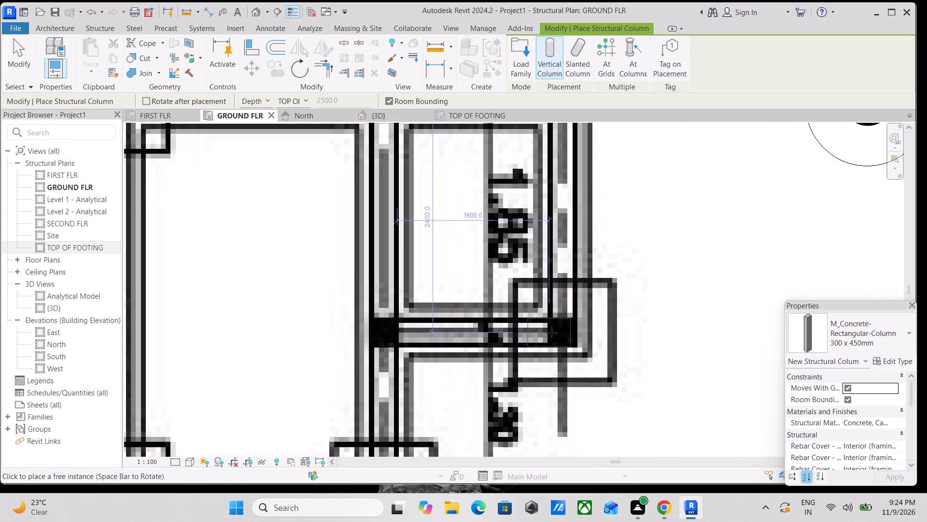
click(557, 334)
Place three east-west columns on grid H, at the 2.25 span's east end, its junction with the 3.15 span, and the 3.15 span's west end.
scroll(557, 333, down, 5)
middle_drag(556, 317, 595, 294)
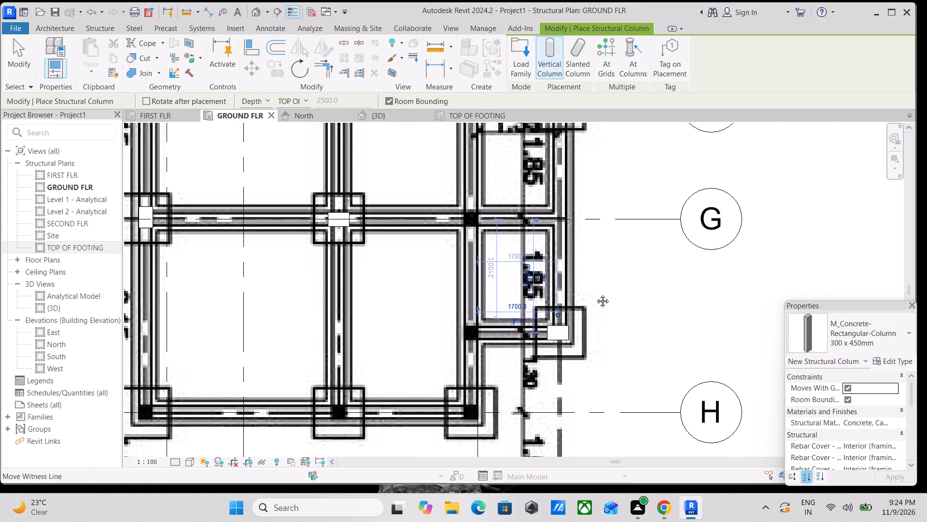
middle_drag(595, 294, 633, 276)
scroll(560, 350, up, 6)
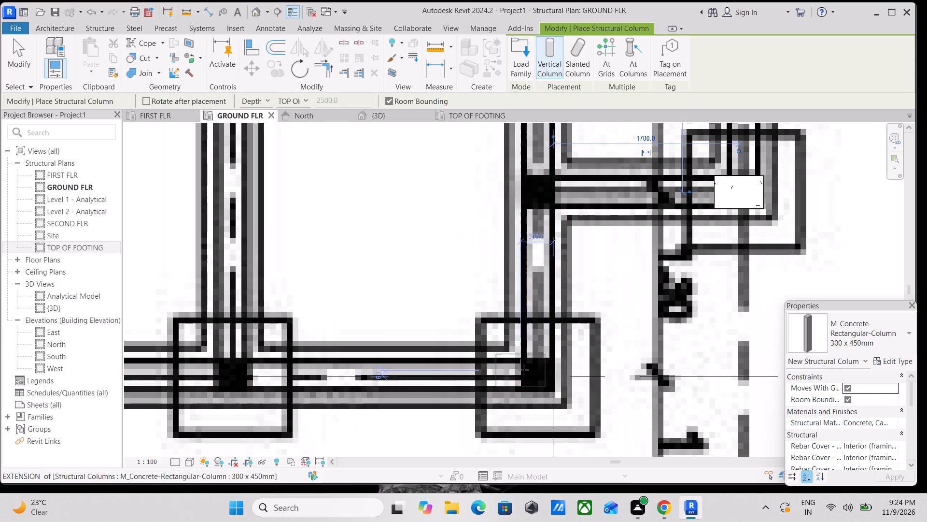
click(529, 373)
scroll(530, 372, down, 4)
middle_drag(533, 372, 643, 364)
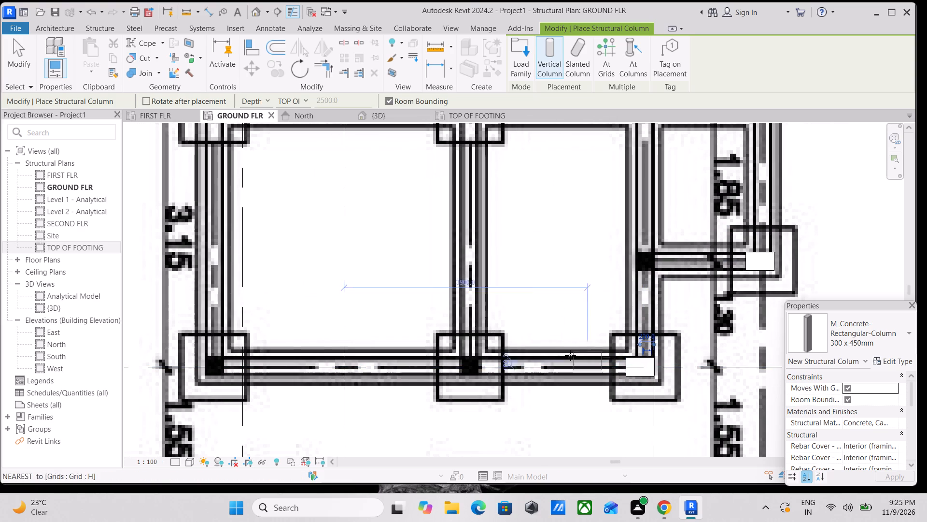
click(470, 366)
scroll(471, 365, down, 2)
middle_drag(478, 367, 595, 373)
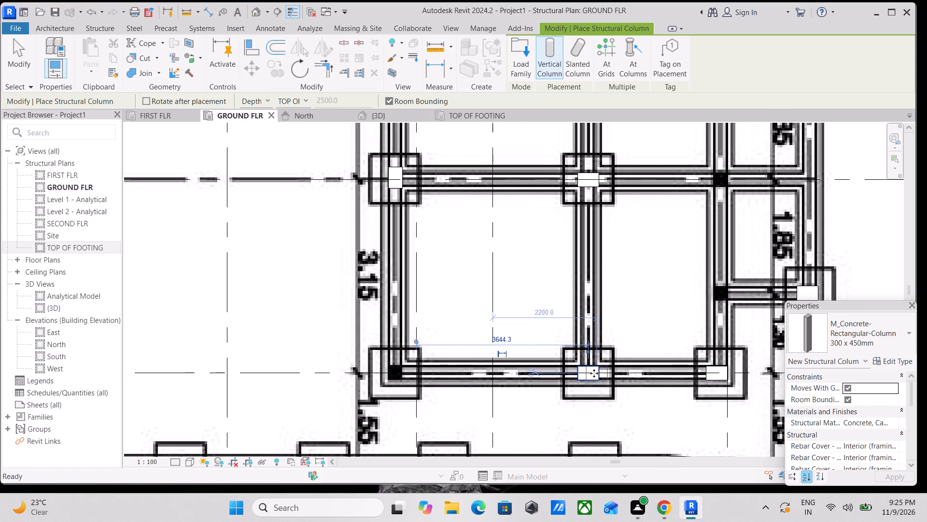
click(400, 371)
Place a column with its long side north-south on grid H, at the west corner footing of the 4.02 span.
scroll(400, 371, down, 3)
middle_drag(403, 371, 569, 338)
scroll(552, 337, down, 3)
middle_drag(549, 336, 657, 380)
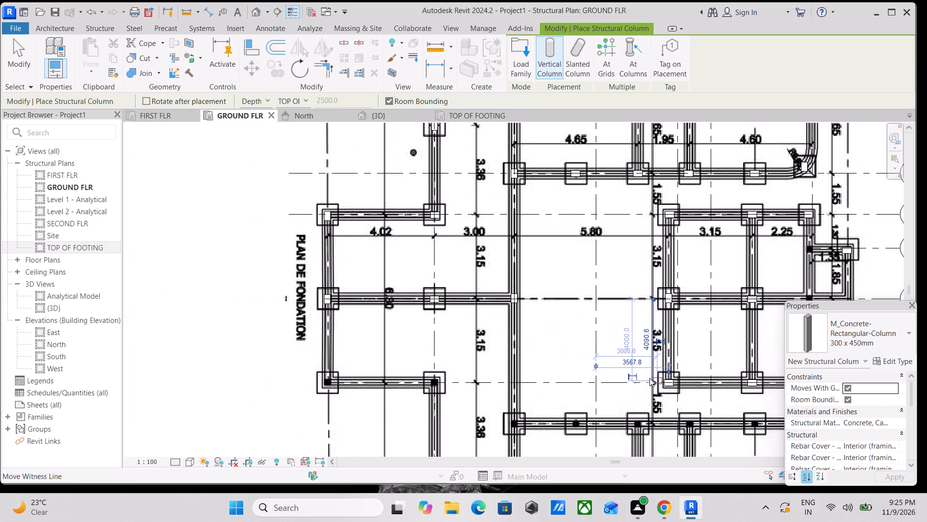
middle_drag(456, 428, 548, 359)
scroll(422, 288, up, 4)
scroll(429, 329, up, 3)
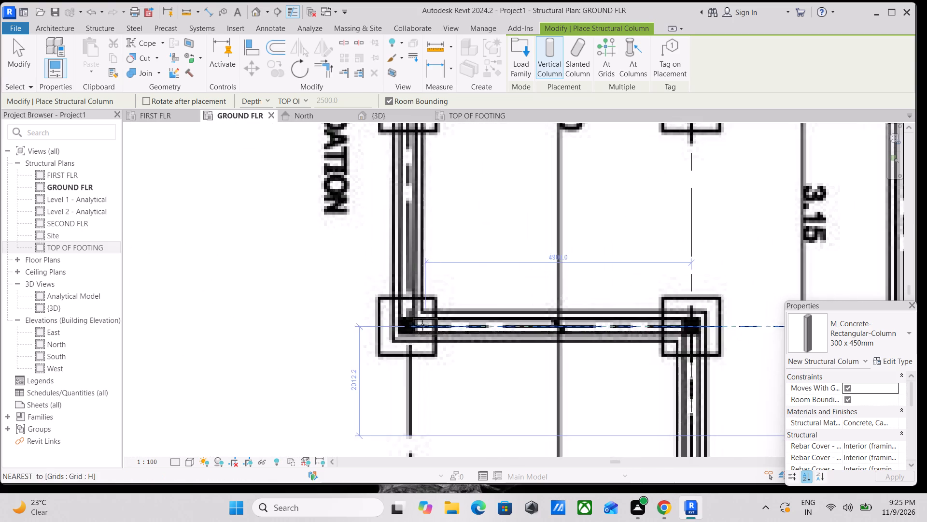
key(space)
scroll(404, 325, up, 7)
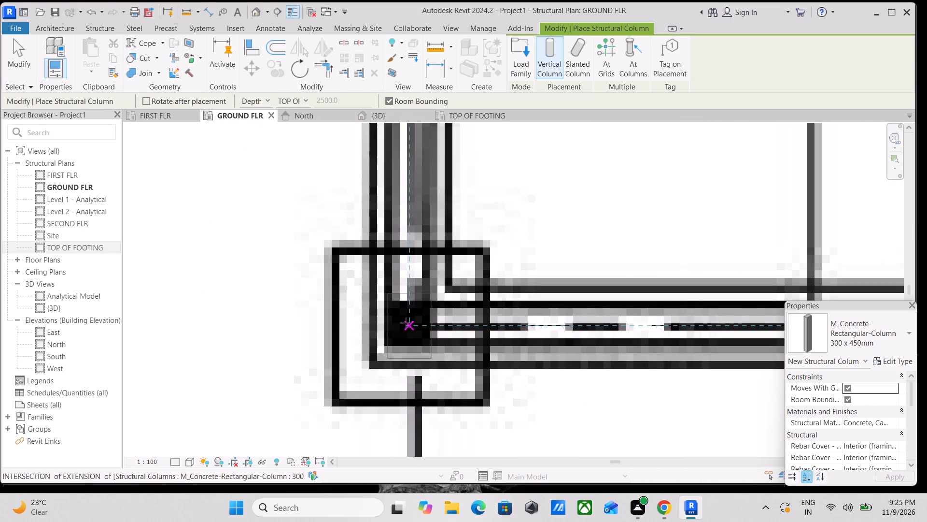
click(406, 322)
Place a column with its long side east-west on grid H, at the east corner footing of the 4.02 span.
scroll(408, 317, down, 3)
middle_drag(405, 316, 323, 315)
middle_drag(514, 326, 320, 331)
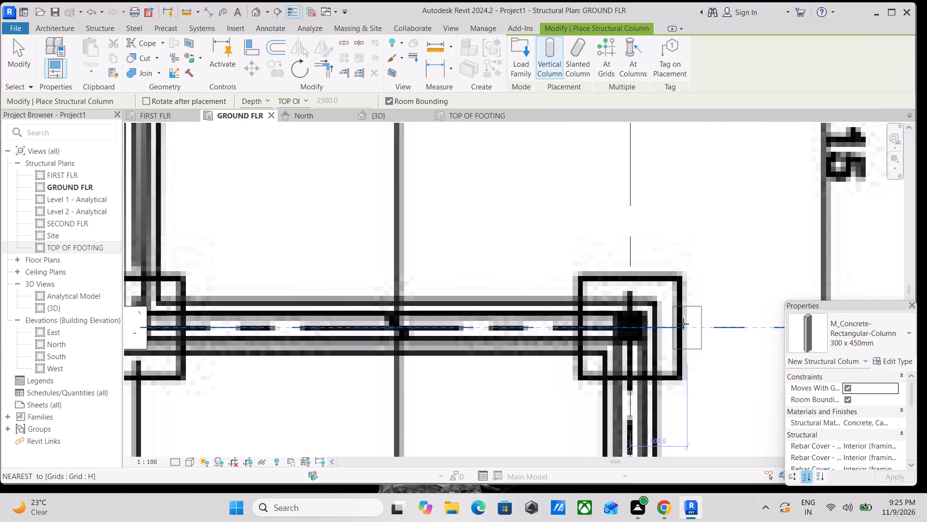
scroll(676, 320, up, 2)
key(space)
scroll(609, 323, up, 2)
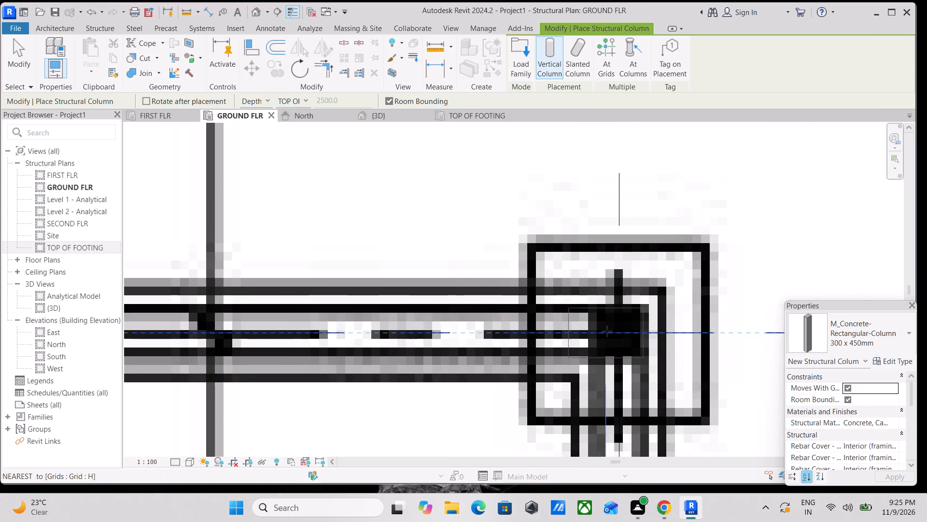
click(614, 333)
Place an east-west column where grids I and 2 meet, at the footing on the west end of the first 2.33 span.
scroll(614, 333, down, 5)
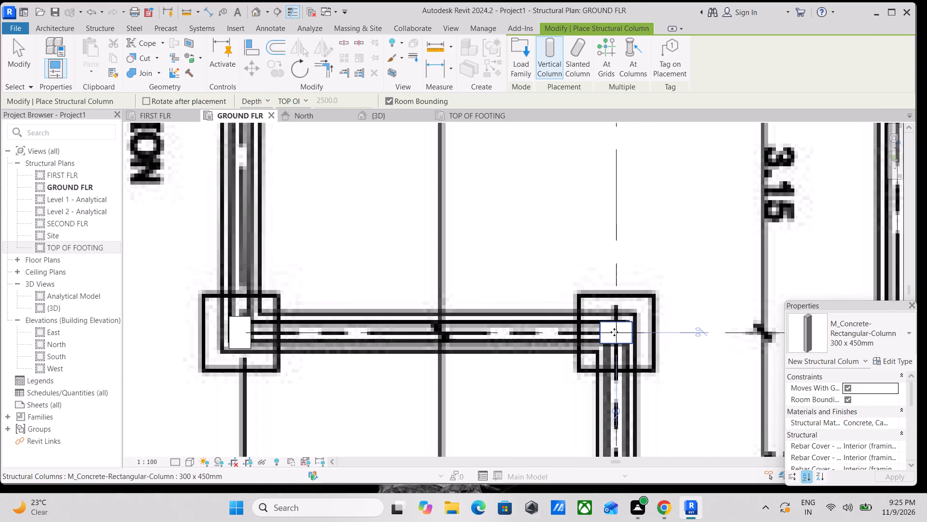
scroll(614, 332, down, 3)
middle_drag(602, 327, 497, 255)
scroll(498, 259, down, 5)
scroll(554, 305, down, 1)
middle_drag(549, 305, 484, 314)
scroll(485, 315, down, 4)
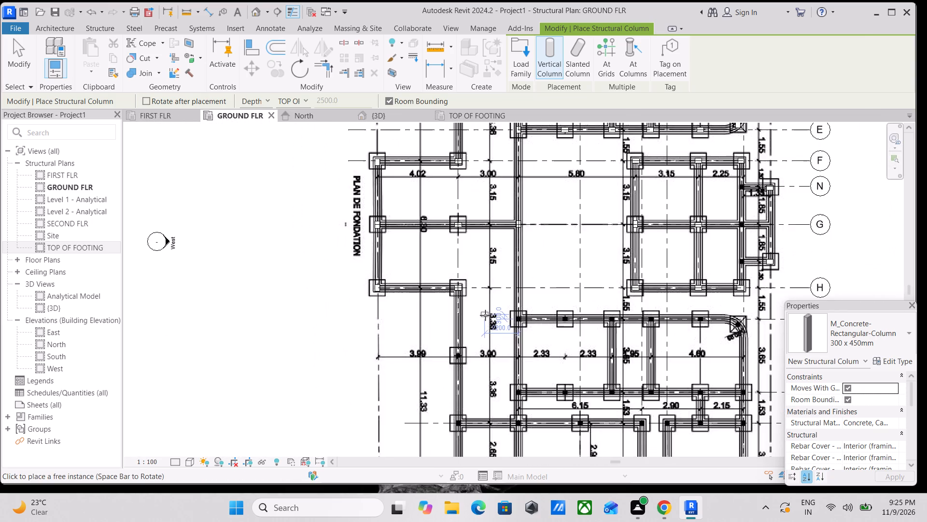
scroll(487, 343, down, 3)
middle_drag(487, 342, 482, 359)
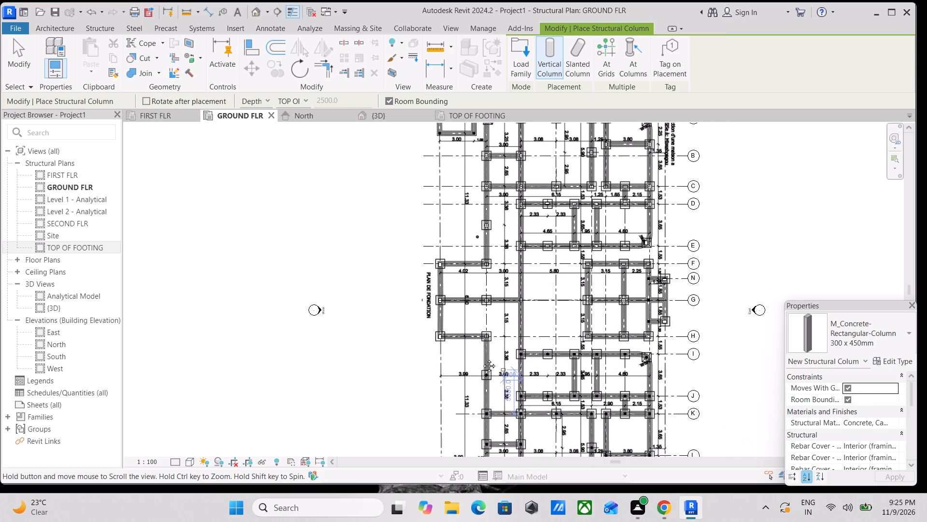
middle_drag(482, 359, 427, 266)
scroll(427, 266, up, 3)
scroll(454, 236, up, 4)
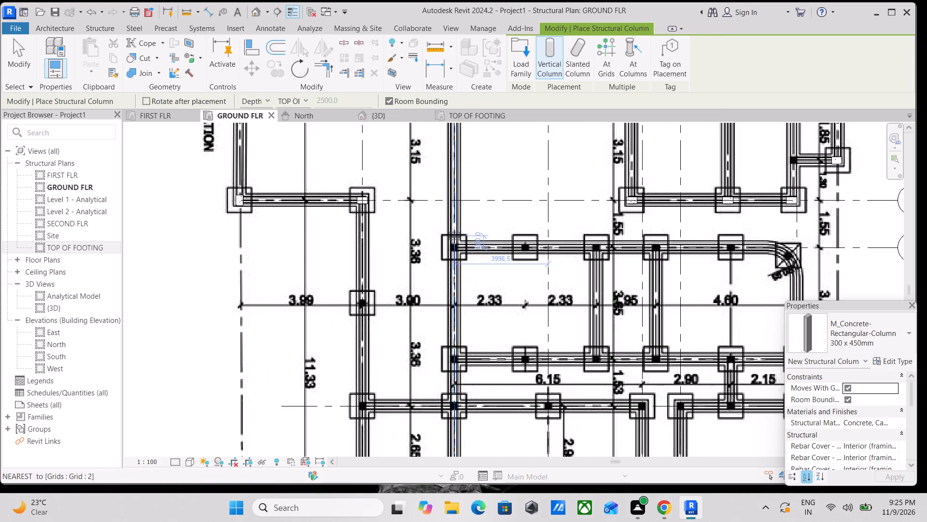
scroll(454, 237, up, 11)
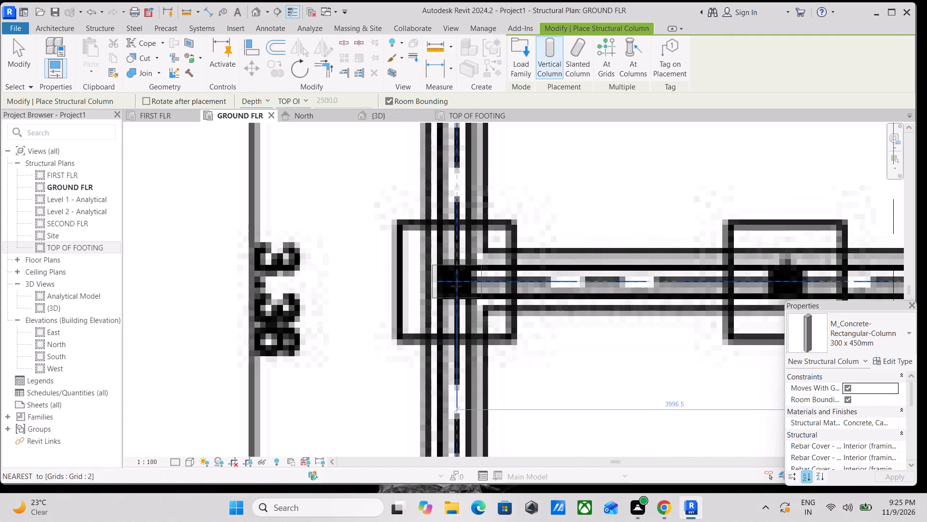
click(455, 284)
Place three east-west columns on grid I, at the footing between the 2.33 spans and at both footings of the .95 span.
scroll(455, 284, down, 4)
middle_drag(424, 284, 268, 319)
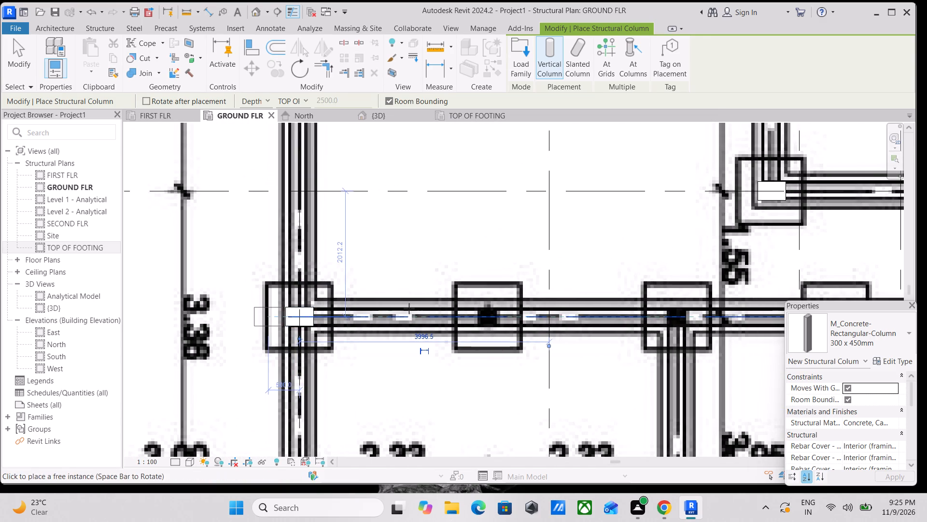
click(488, 321)
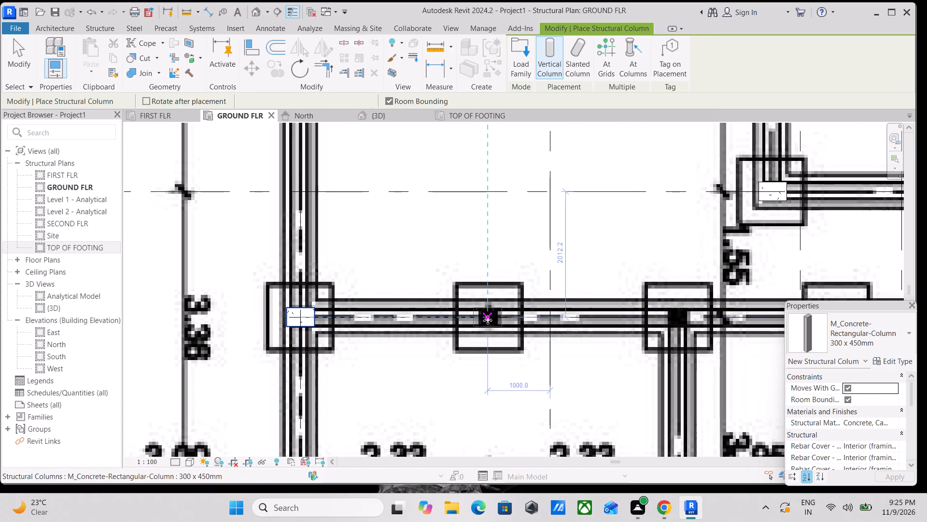
scroll(488, 320, down, 2)
middle_drag(487, 319, 379, 329)
scroll(516, 329, up, 2)
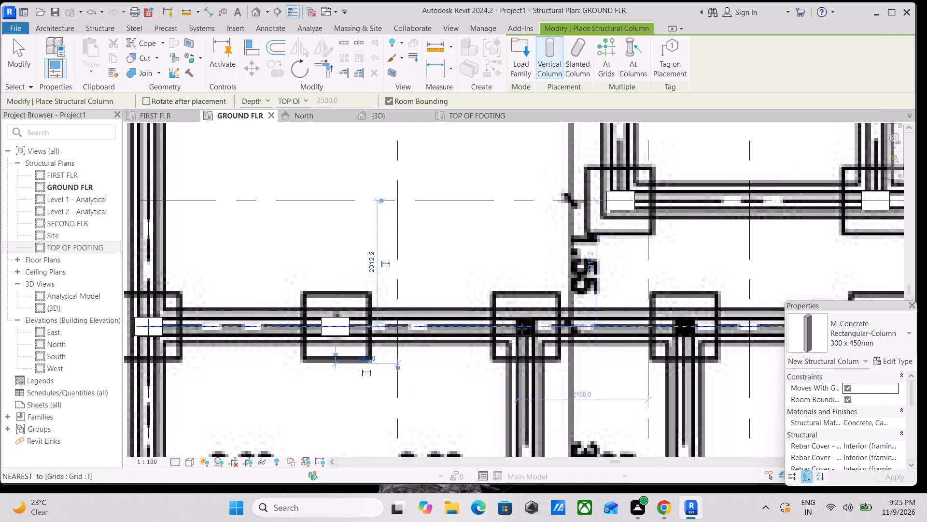
click(527, 328)
scroll(527, 328, down, 2)
middle_drag(527, 328, 408, 327)
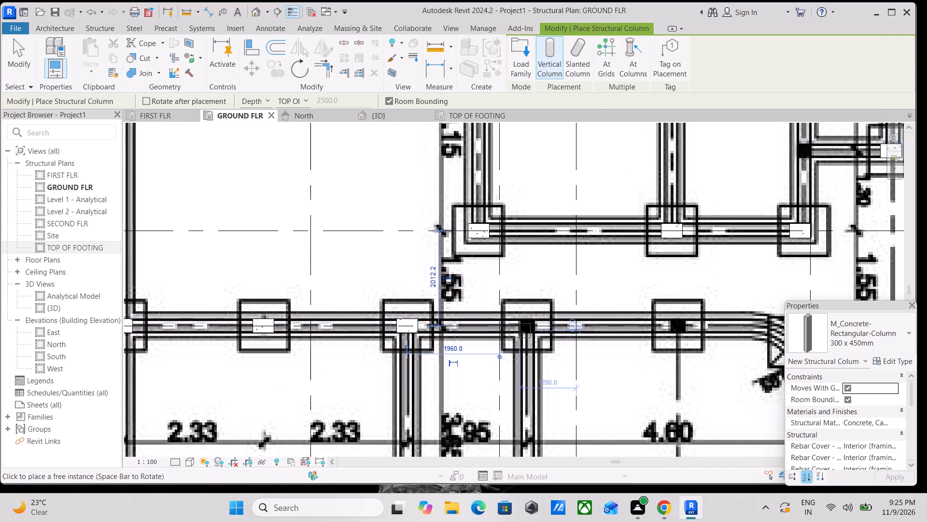
scroll(520, 333, up, 2)
click(530, 324)
Place two east-west columns east along grid I, at the intermediate footing of the 4.60 span and the footing on the curved corner.
scroll(530, 323, down, 1)
middle_drag(530, 323, 429, 326)
scroll(453, 326, down, 1)
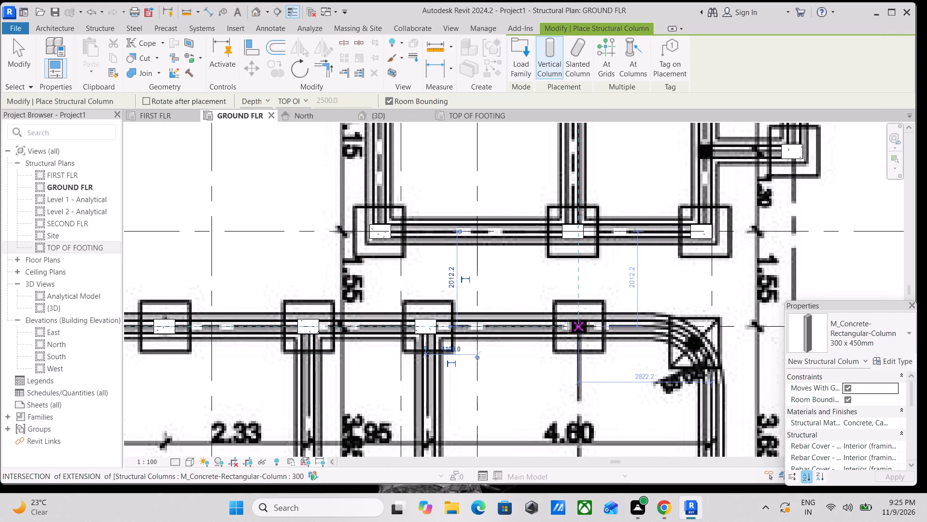
scroll(580, 325, up, 6)
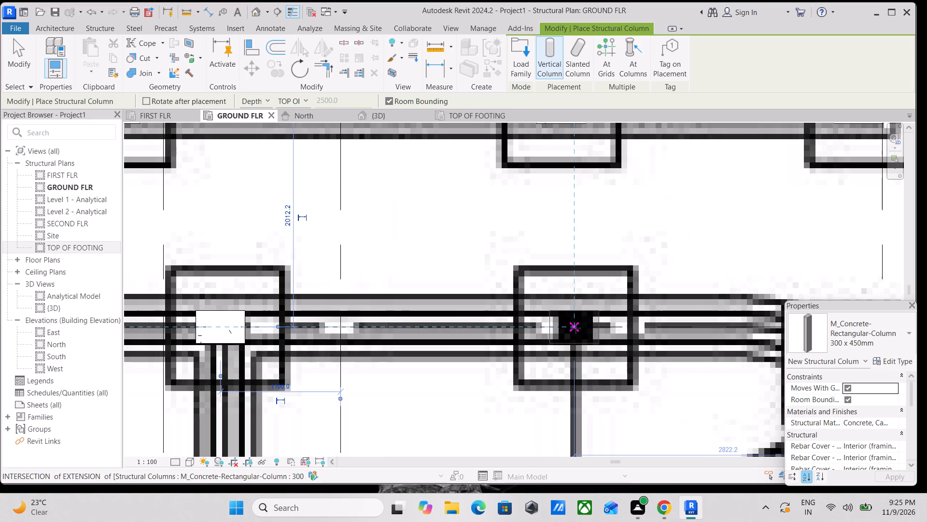
click(573, 329)
scroll(573, 329, down, 4)
middle_drag(573, 328, 326, 309)
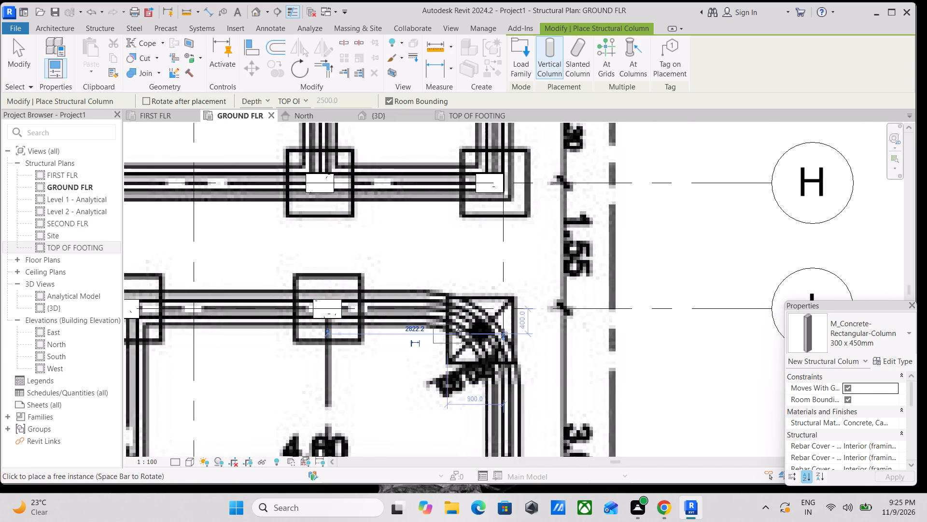
scroll(475, 333, up, 3)
click(483, 330)
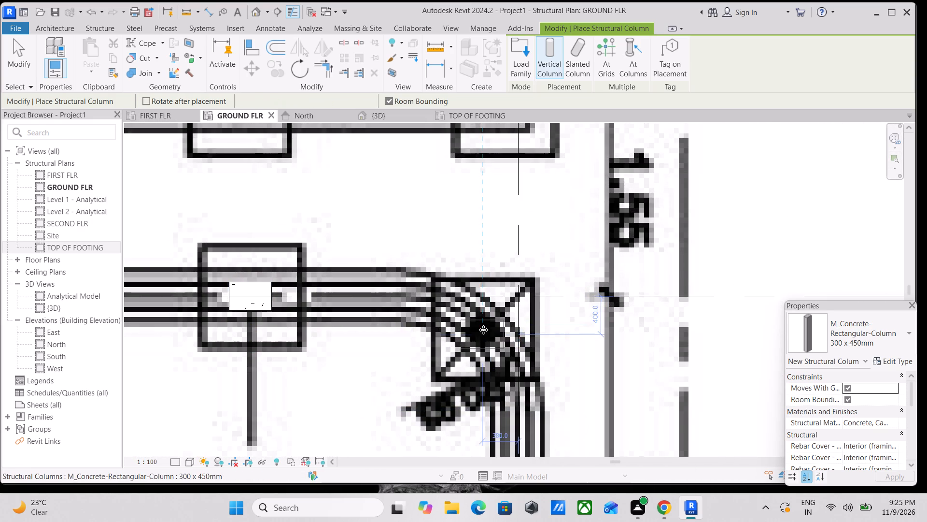
Place an east-west column where grids J and 2 meet, at the west end footing of the grid J row.
scroll(483, 330, down, 6)
middle_drag(483, 329, 506, 270)
scroll(515, 330, down, 2)
middle_drag(515, 331, 562, 241)
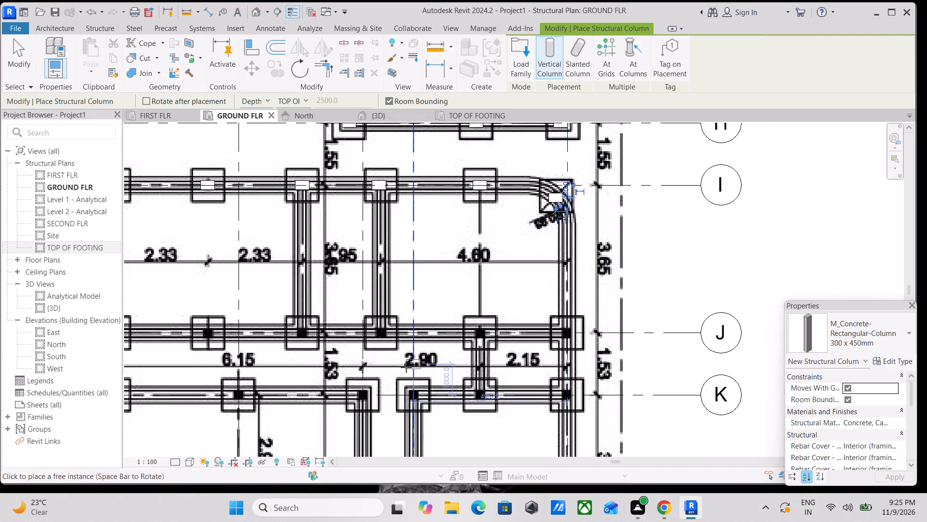
middle_drag(406, 366, 684, 355)
scroll(396, 321, up, 5)
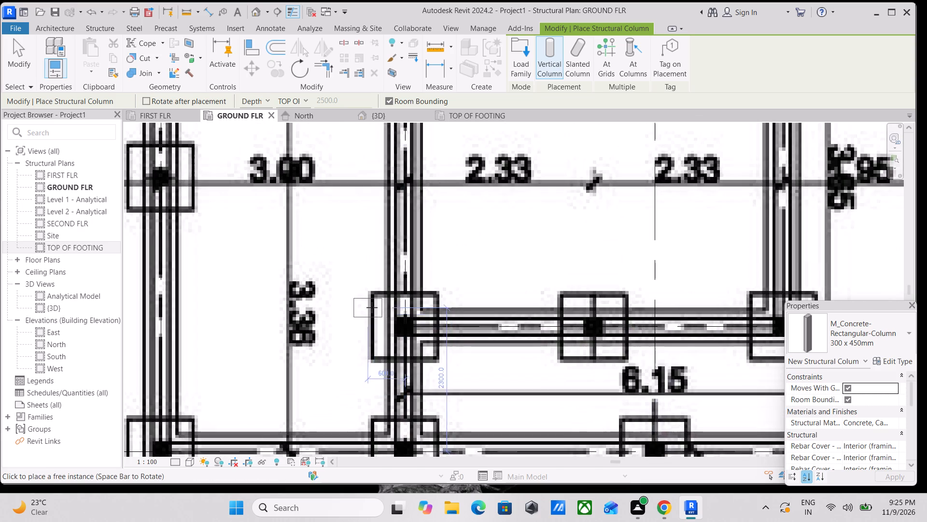
scroll(381, 311, up, 4)
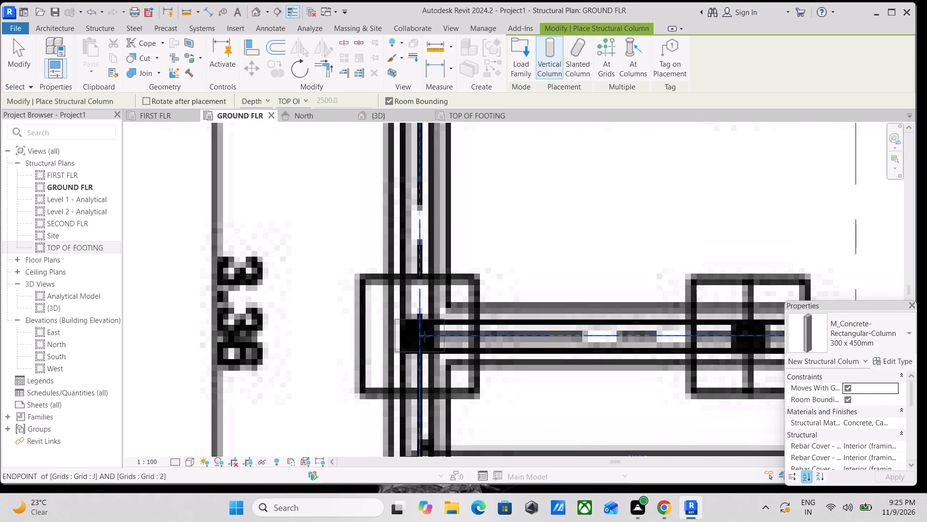
click(424, 336)
Place three east-west columns on grid J, at the footing between the 2.33 spans and at both footings of the .95 span.
scroll(424, 335, down, 2)
middle_drag(422, 333, 330, 306)
middle_drag(543, 310, 439, 313)
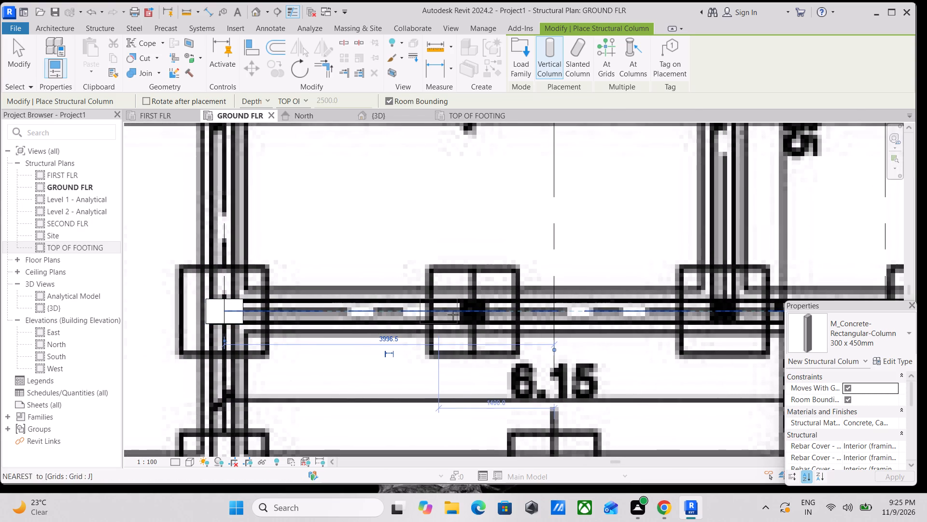
click(474, 309)
scroll(479, 309, down, 2)
middle_drag(479, 309, 408, 319)
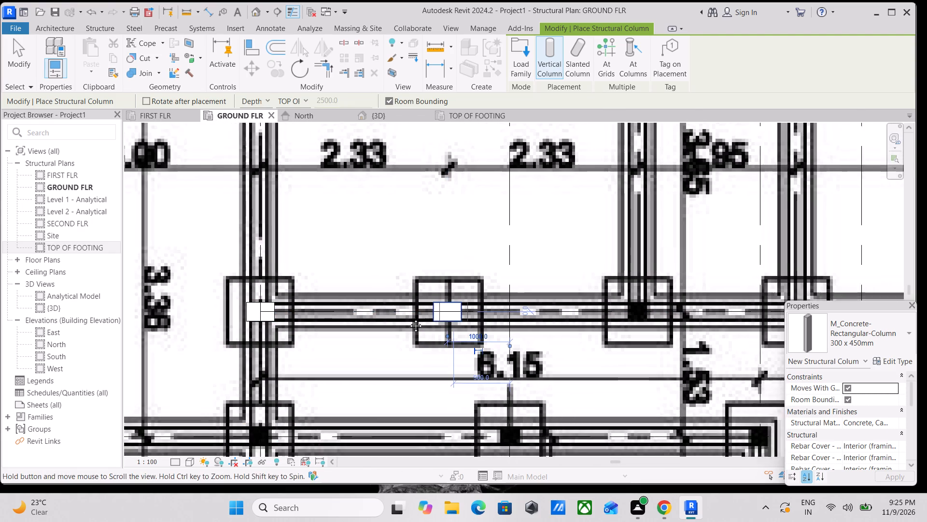
middle_drag(408, 319, 379, 326)
scroll(617, 341, up, 2)
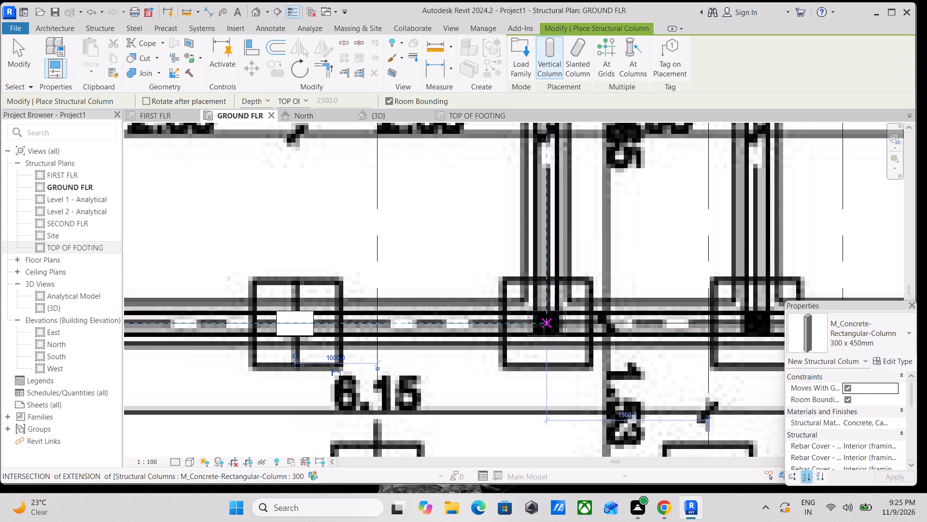
click(546, 326)
scroll(547, 326, down, 2)
middle_drag(546, 325, 418, 334)
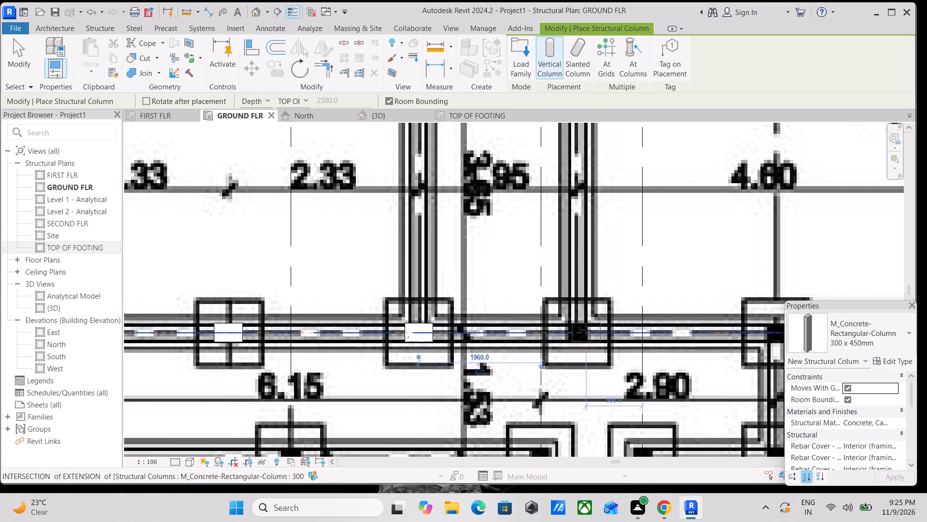
scroll(586, 330, up, 2)
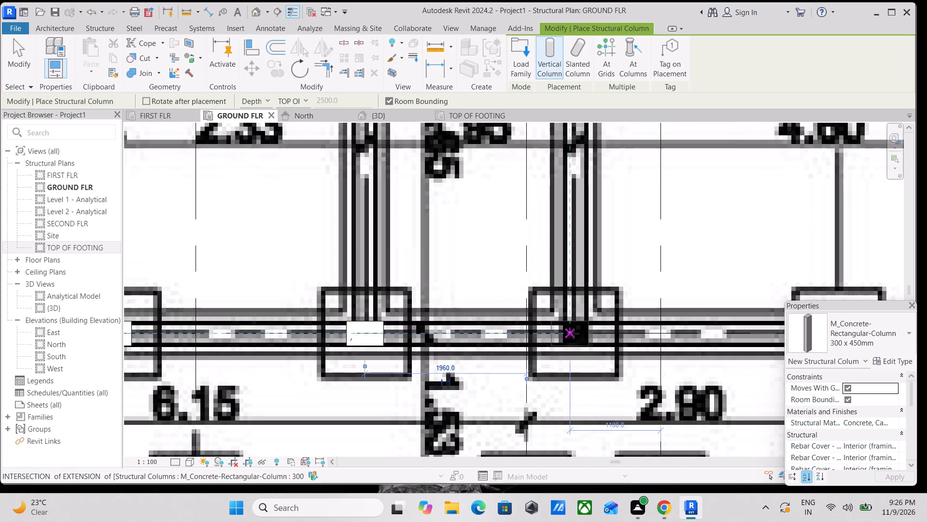
click(574, 334)
Place an east-west column on grid J, at the footing on the west end of the 2.15 span.
scroll(574, 334, down, 6)
middle_drag(581, 336, 403, 339)
scroll(488, 343, up, 2)
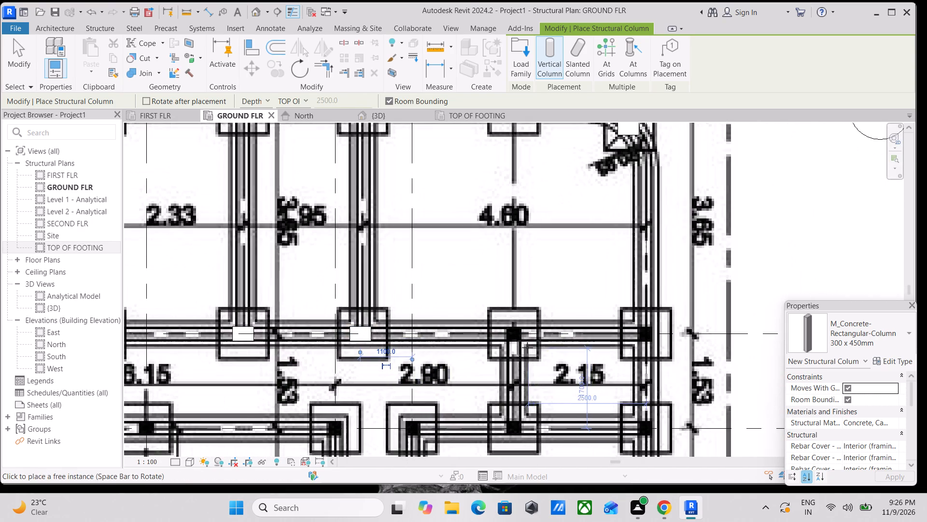
scroll(520, 342, up, 7)
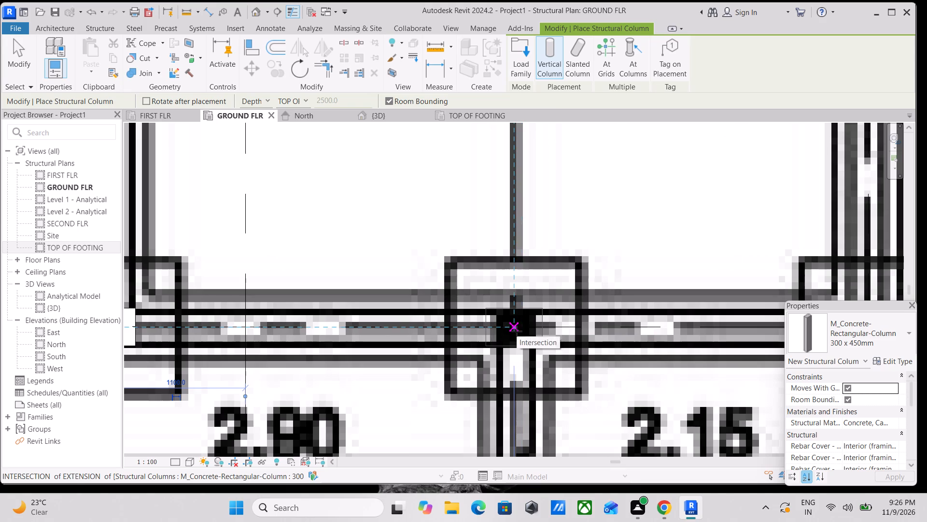
click(517, 331)
Place a column with its long side north-south on grid J, at the footing on the east end of the 2.15 span.
scroll(517, 330, down, 4)
middle_drag(514, 329, 343, 328)
scroll(501, 320, up, 3)
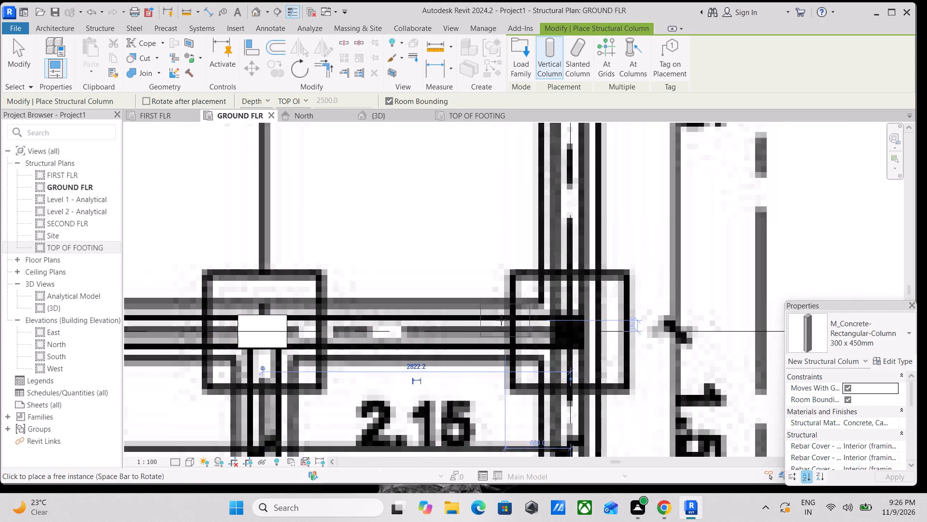
scroll(478, 328, up, 4)
key(space)
scroll(471, 325, up, 2)
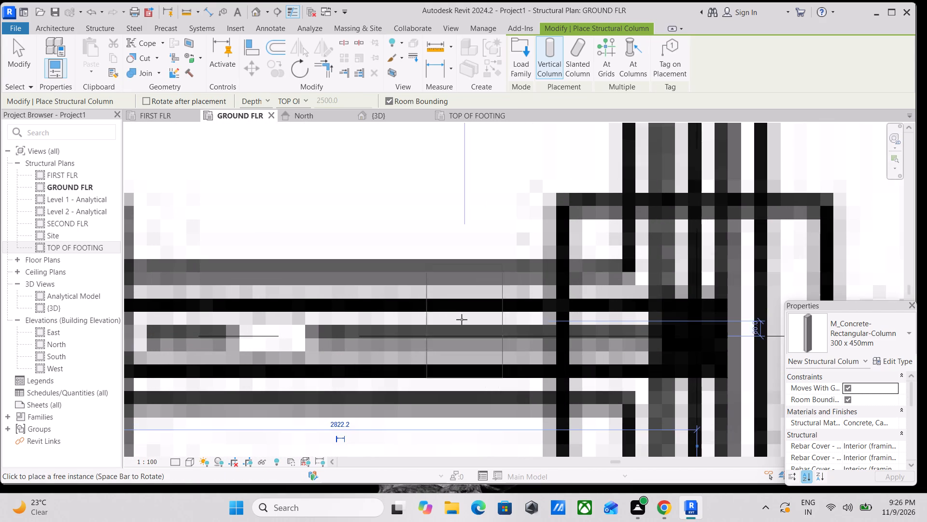
scroll(456, 321, down, 2)
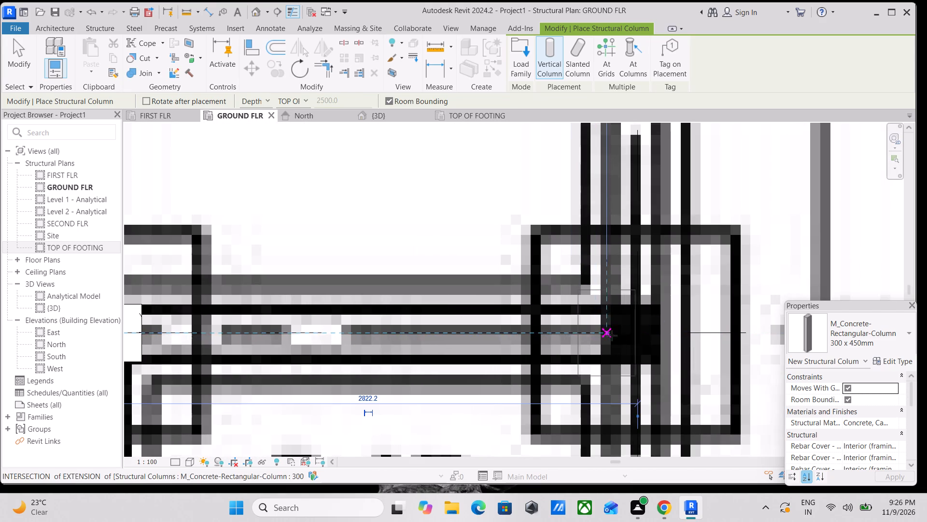
click(630, 337)
Place a matching north-south column on grid K, at the east end footing of the 2.15 span.
scroll(630, 337, down, 5)
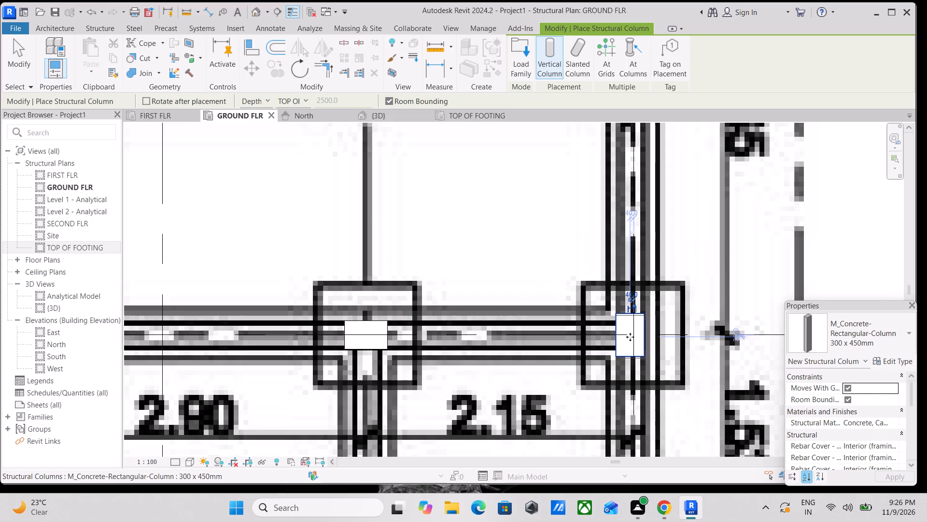
scroll(630, 337, down, 6)
middle_drag(624, 337, 621, 290)
scroll(610, 375, up, 7)
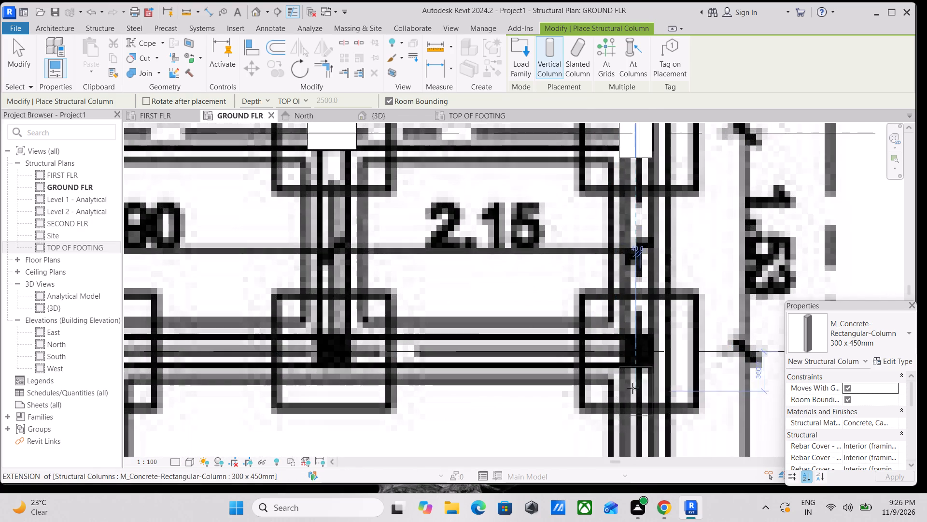
click(643, 353)
Place a column with its long side east-west on grid K, at the footing on the west end of the 2.15 span.
scroll(624, 354, down, 1)
middle_drag(617, 356, 720, 381)
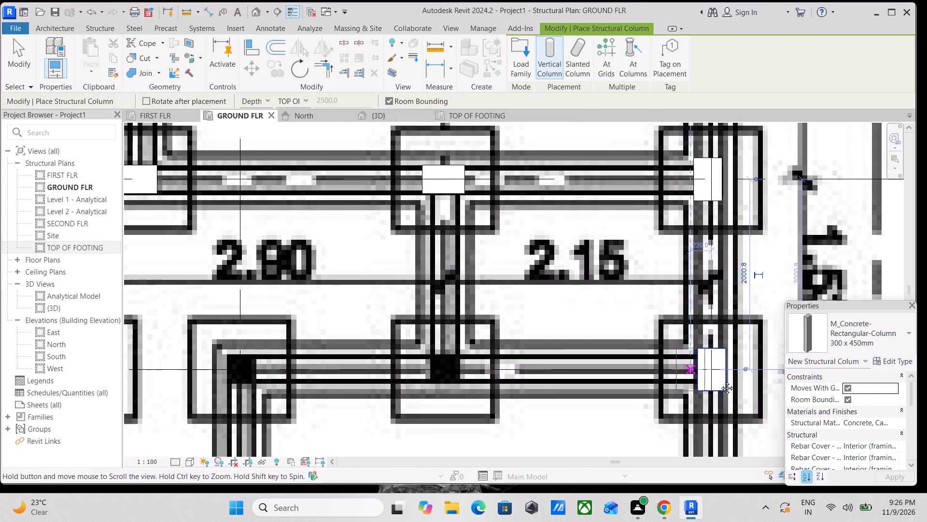
middle_drag(720, 381, 728, 383)
key(space)
scroll(494, 384, up, 2)
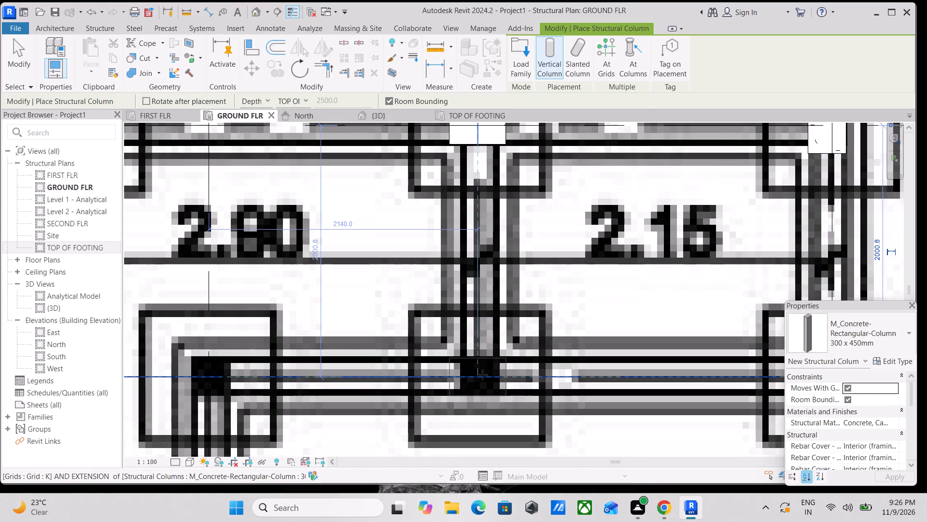
click(482, 374)
Place an east-west column on grid K between the footings below the 2.90 label, about 1300 mm east of the corner footing.
scroll(482, 374, down, 2)
middle_drag(482, 374, 696, 374)
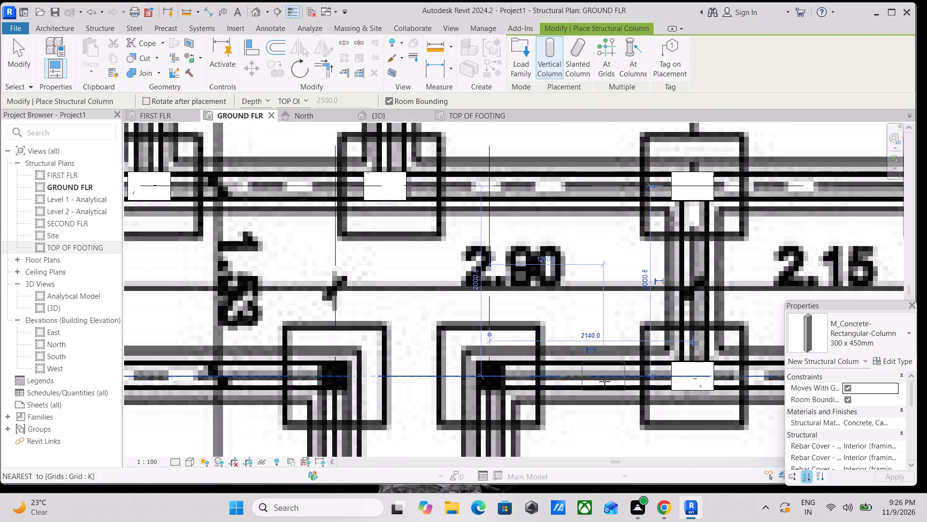
click(610, 381)
scroll(610, 380, down, 3)
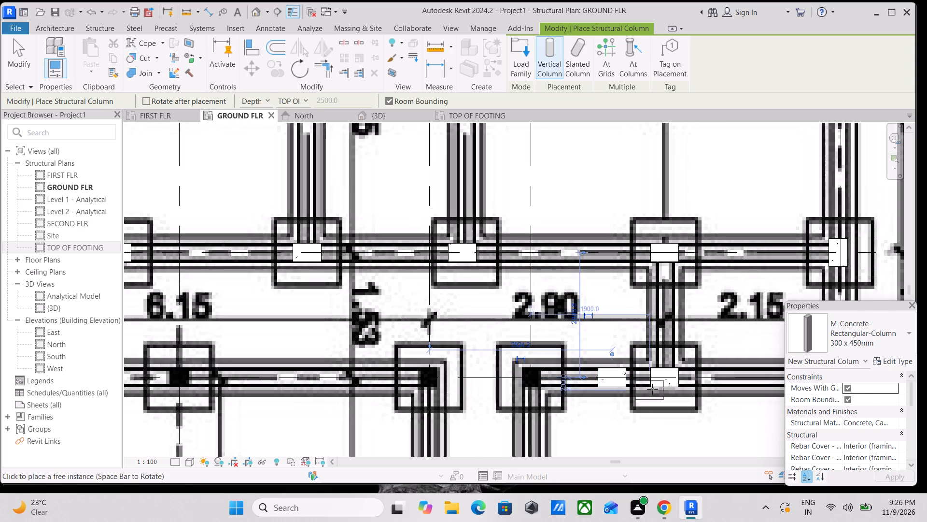
scroll(655, 391, up, 3)
key(1)
key(1)
key(Escape)
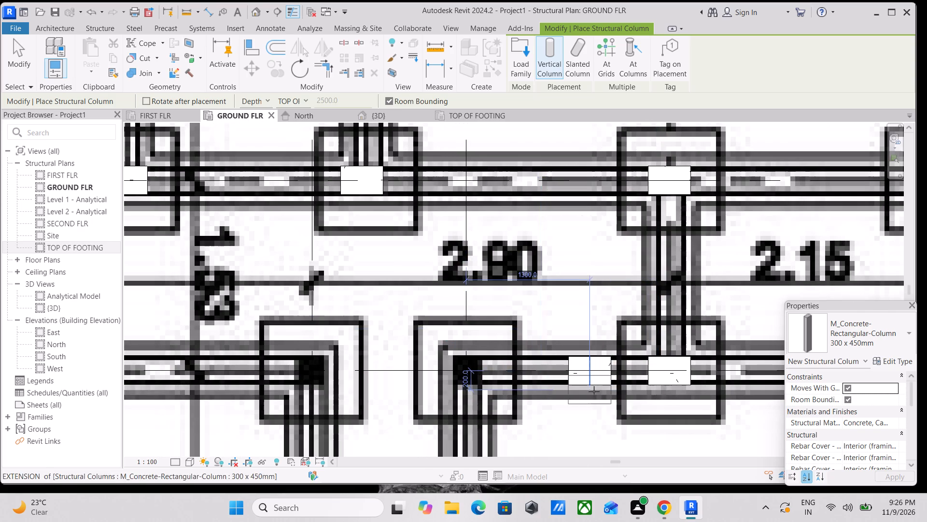
Nudge the stray east-west column on grid K west onto the footing at grid 5, about 1704 mm east of grid 4.
key(Escape)
click(603, 382)
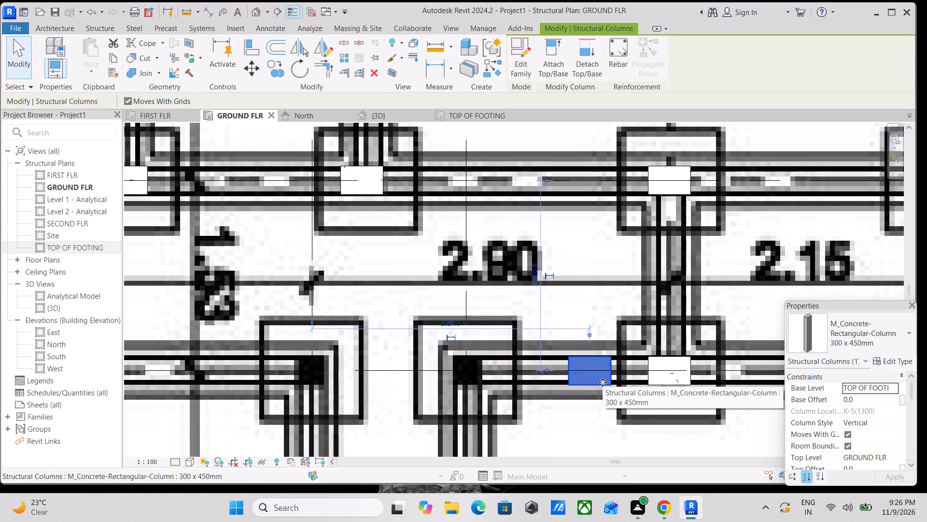
key(Left)
key(Left)
key(Left)
key(Left)
key(Left)
key(Left)
key(Left)
key(Left)
key(Left)
key(Left)
key(Left)
key(Left)
key(Left)
key(Left)
key(Left)
key(Left)
key(Left)
key(Left)
key(Left)
key(Left)
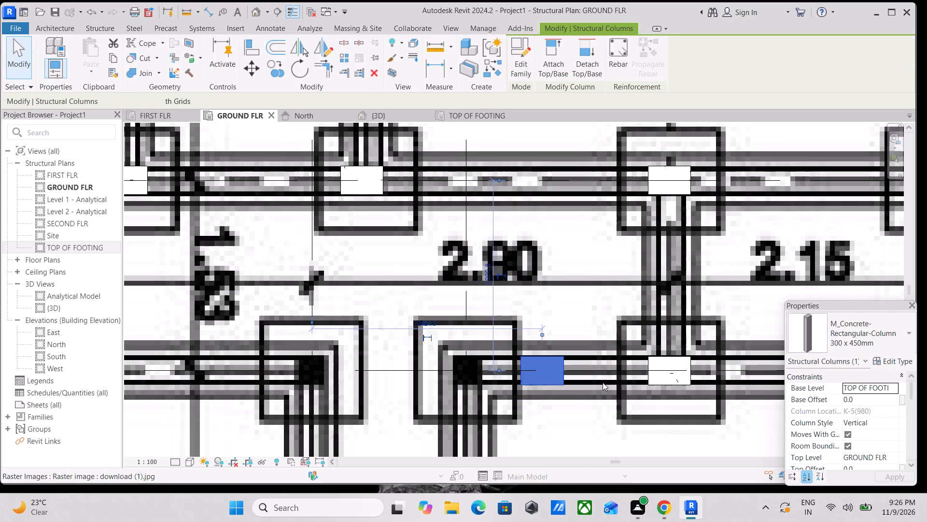
key(Left)
key(Left)
key(Left)
key(Left)
key(Left)
key(Left)
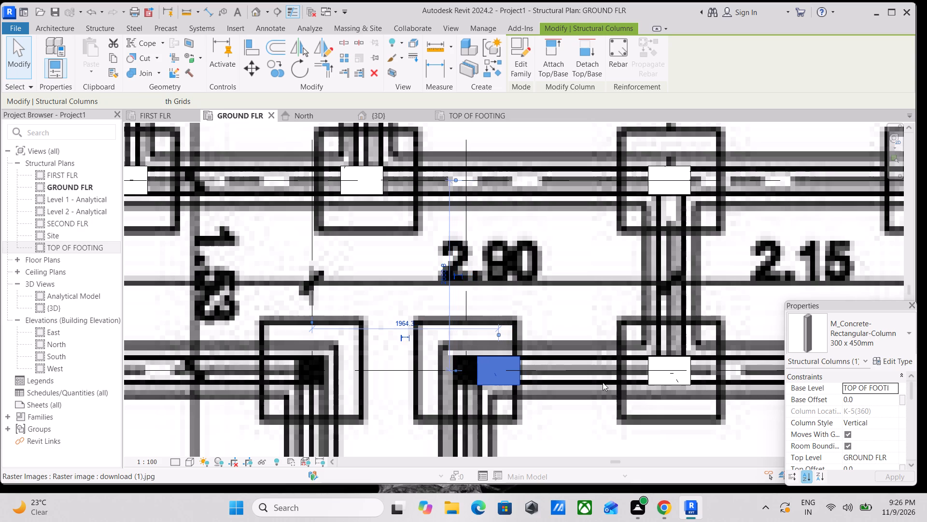
key(Left)
key(Left)
key(Left)
key(Left)
key(Left)
key(Left)
key(Left)
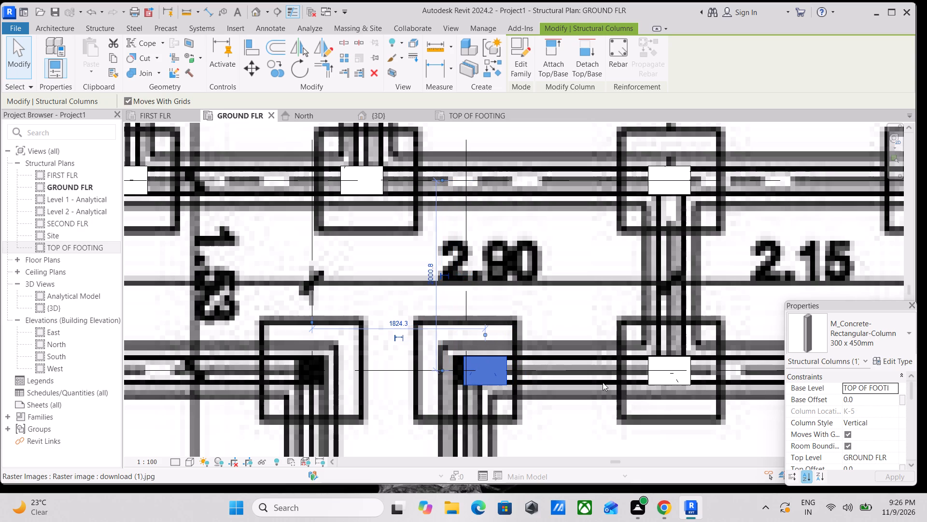
key(Left)
key(Left)
key(Left)
key(Left)
key(Left)
key(Left)
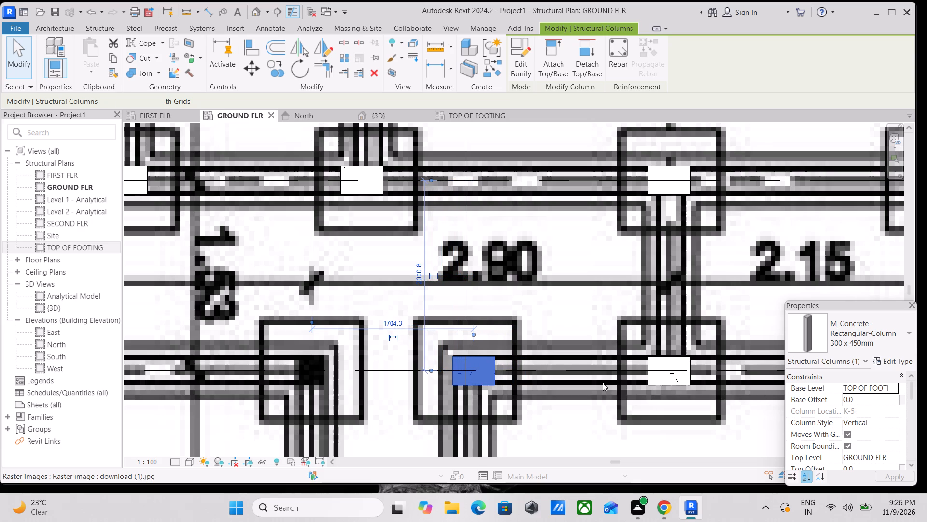
scroll(499, 385, up, 2)
key(Up)
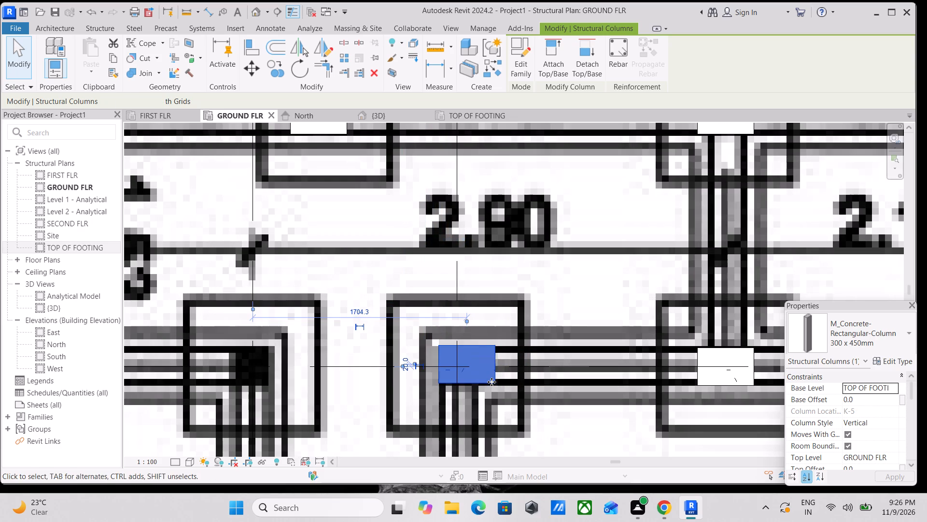
scroll(494, 397, down, 2)
key(Escape)
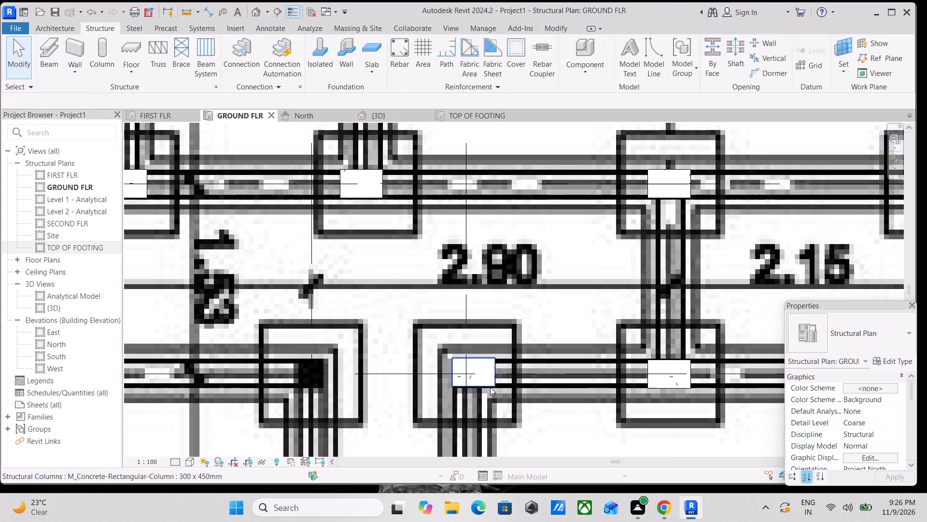
Place a 300 x 450 mm column with its long side north-south at the intersection of grids 4 and K.
click(490, 387)
text(CS)
scroll(490, 386, down, 4)
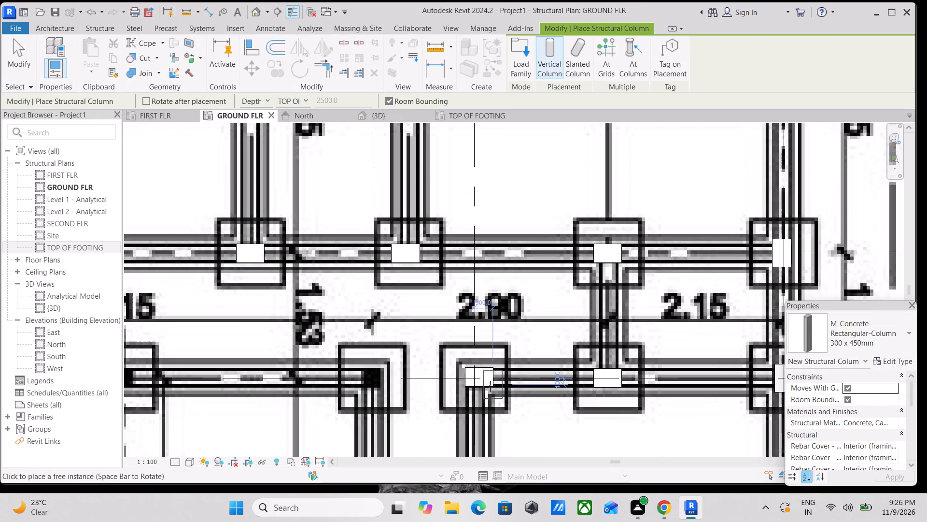
scroll(424, 374, up, 4)
scroll(369, 382, up, 1)
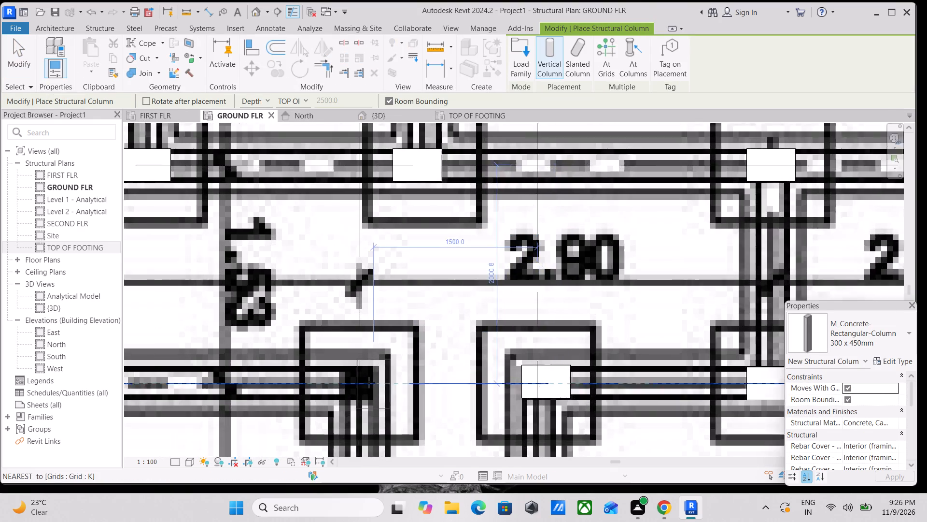
scroll(369, 382, up, 2)
scroll(365, 390, down, 2)
middle_drag(365, 390, 391, 367)
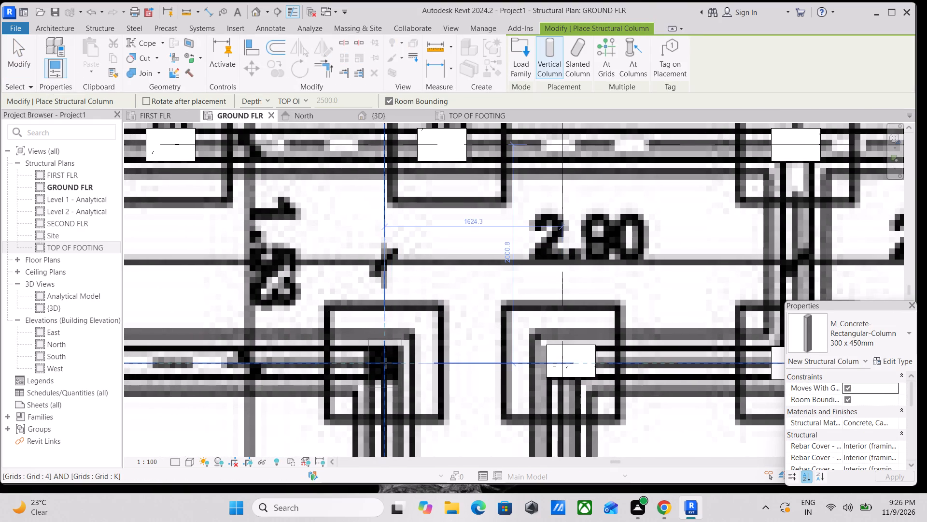
click(383, 367)
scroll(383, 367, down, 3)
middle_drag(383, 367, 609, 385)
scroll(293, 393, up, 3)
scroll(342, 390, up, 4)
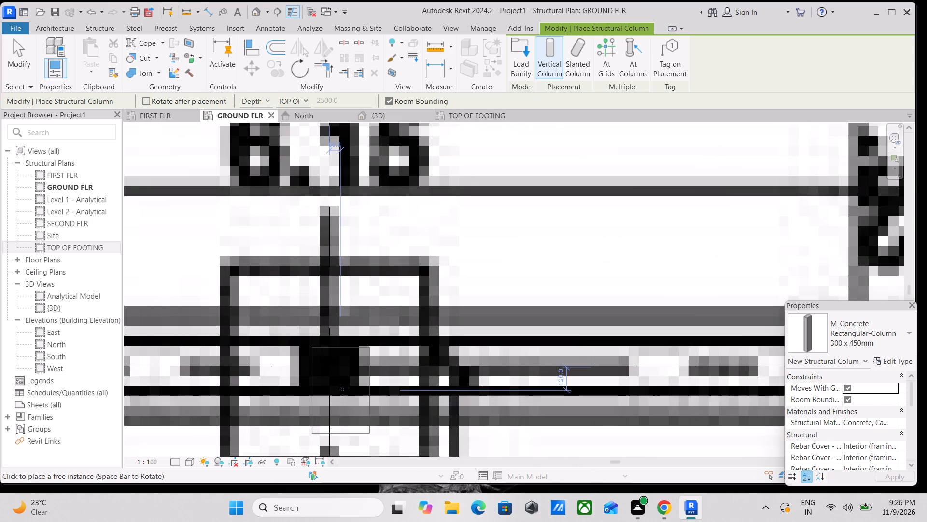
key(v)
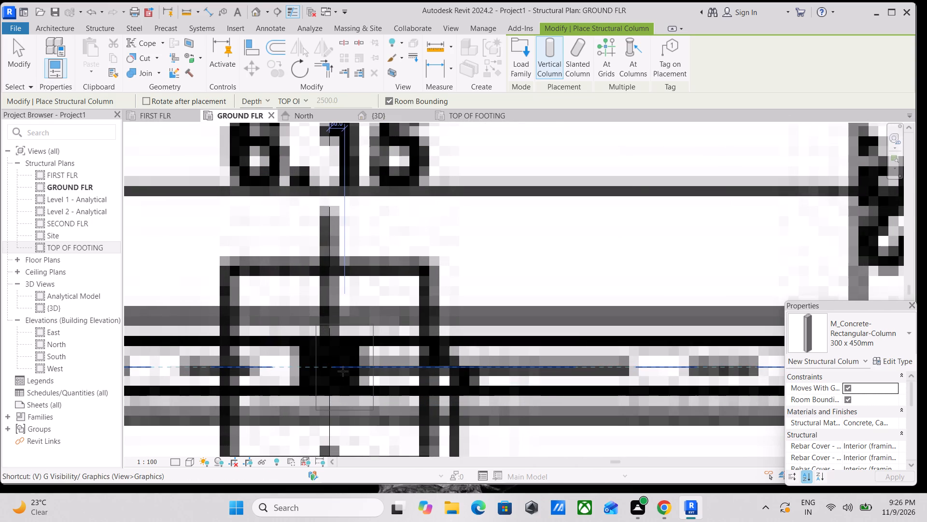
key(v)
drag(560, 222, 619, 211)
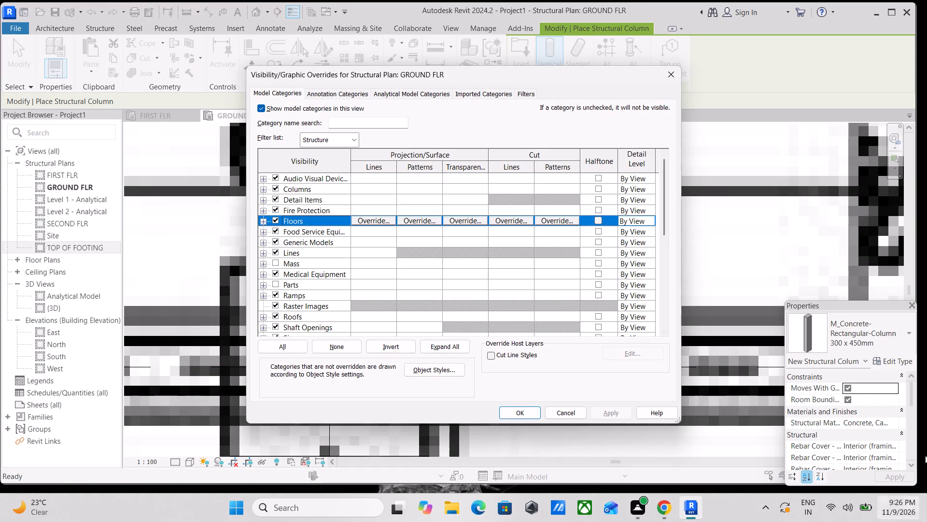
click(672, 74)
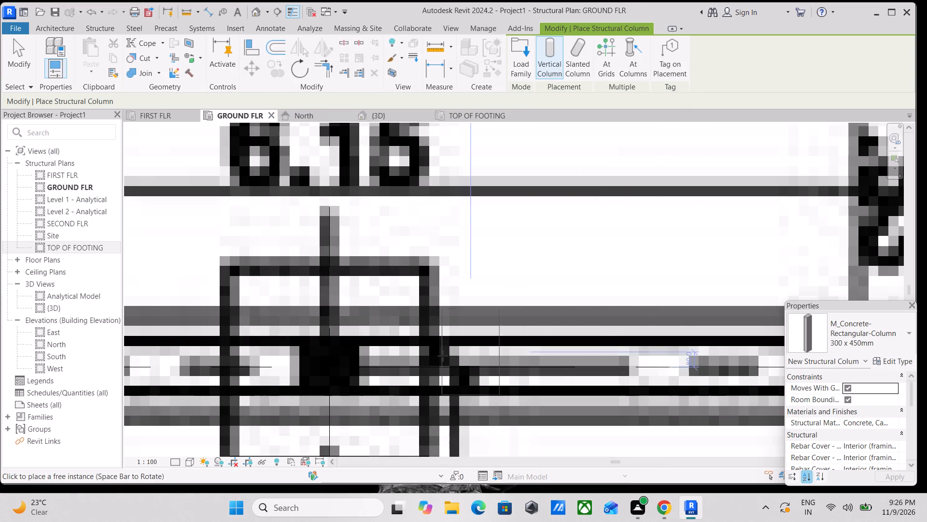
Place a column with its long side east-west on grid K, at the footing below the 6.15 label.
key(space)
scroll(332, 376, up, 1)
middle_drag(332, 376, 432, 378)
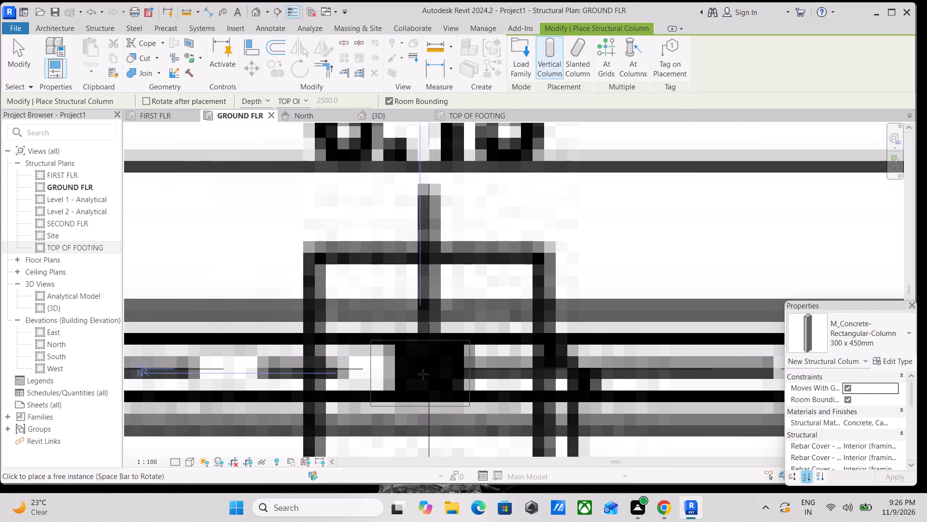
click(428, 371)
Place a column with its long side north-south at the intersection of grids 2 and K.
scroll(428, 371, down, 5)
middle_drag(432, 376, 594, 384)
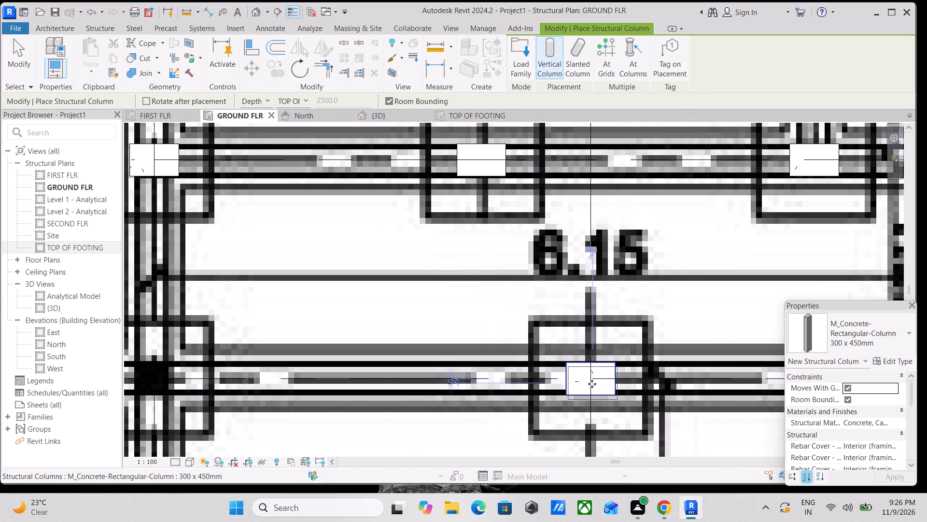
scroll(570, 384, down, 4)
scroll(405, 360, down, 2)
middle_drag(407, 361, 613, 371)
scroll(570, 394, up, 2)
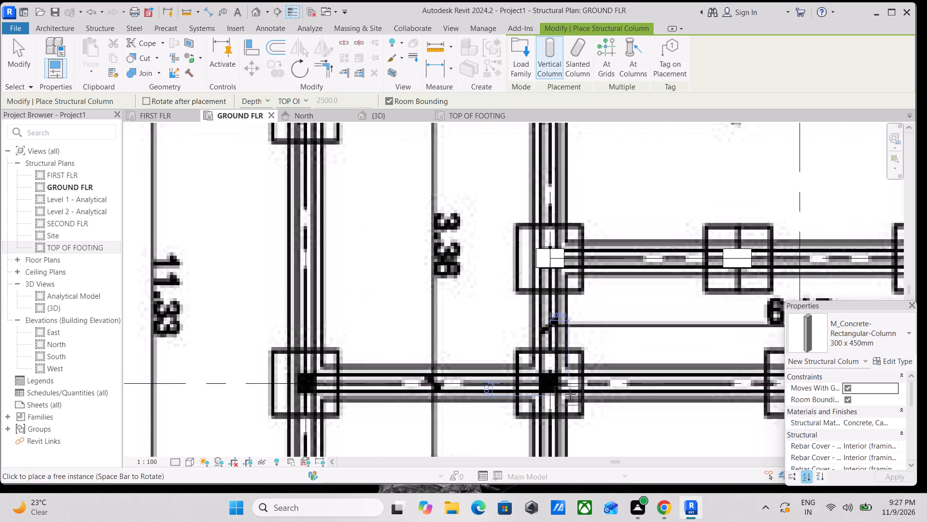
scroll(570, 394, up, 4)
key(space)
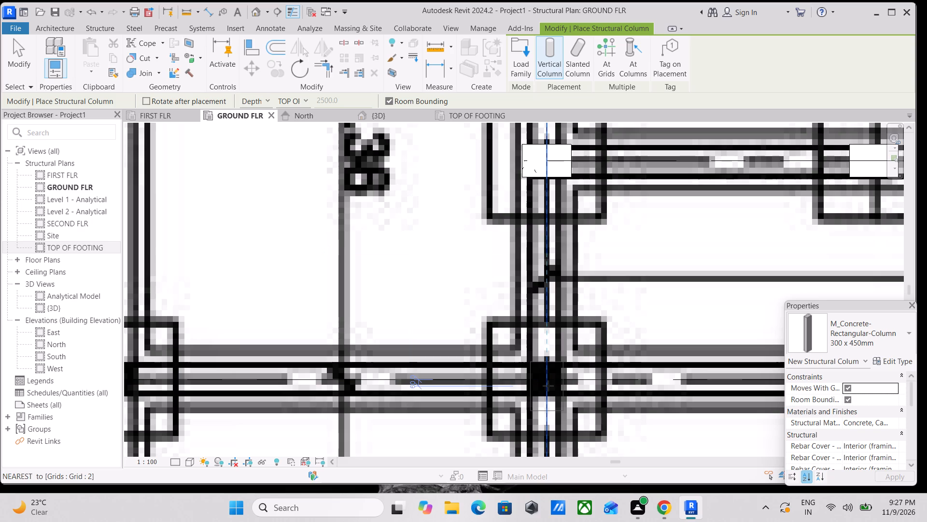
scroll(548, 385, up, 1)
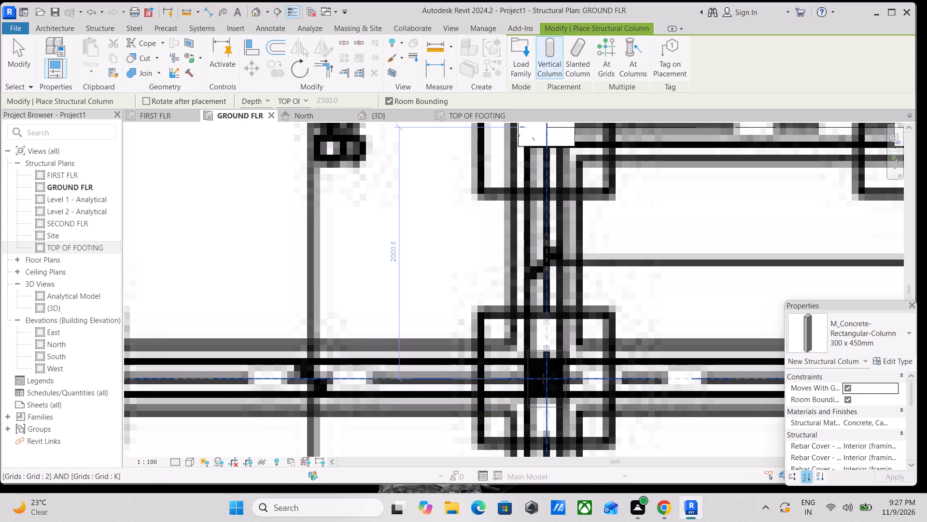
click(547, 378)
Place a column with its long side east-west at the footing on the west end of grid K.
scroll(547, 378, down, 3)
middle_drag(545, 378, 546, 379)
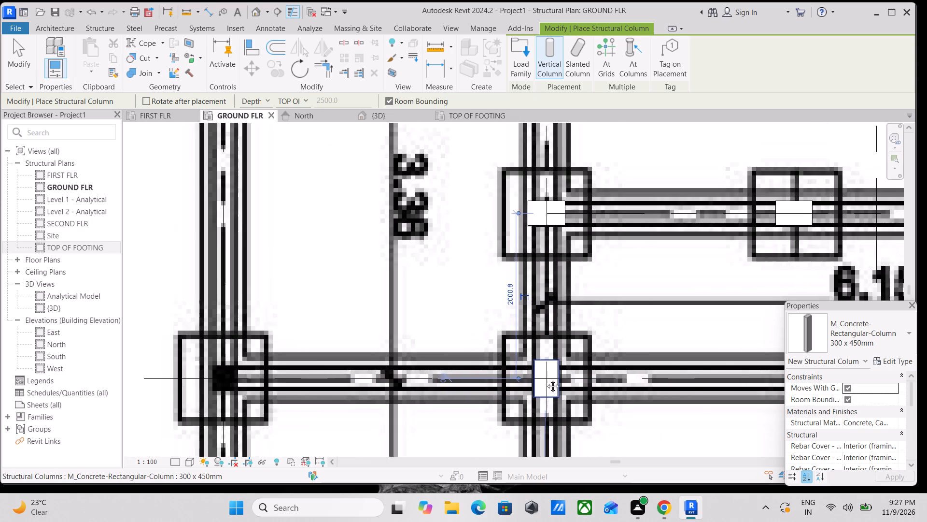
middle_drag(546, 379, 681, 357)
middle_drag(462, 370, 597, 378)
scroll(595, 366, up, 2)
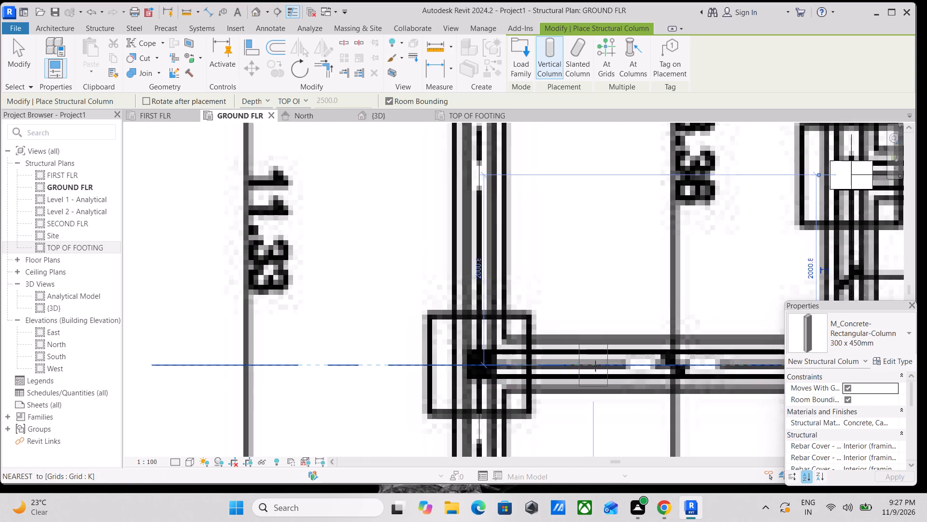
scroll(595, 366, up, 1)
key(space)
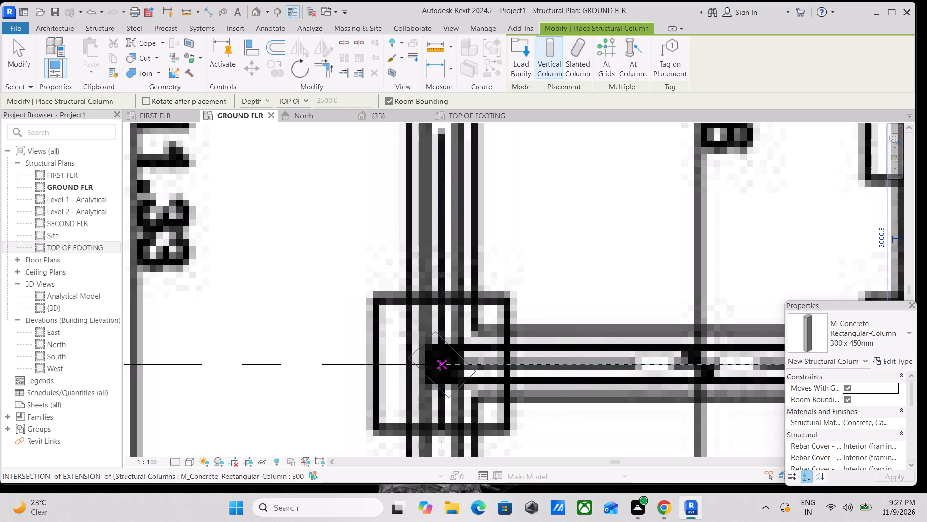
key(space)
scroll(442, 368, up, 1)
click(442, 367)
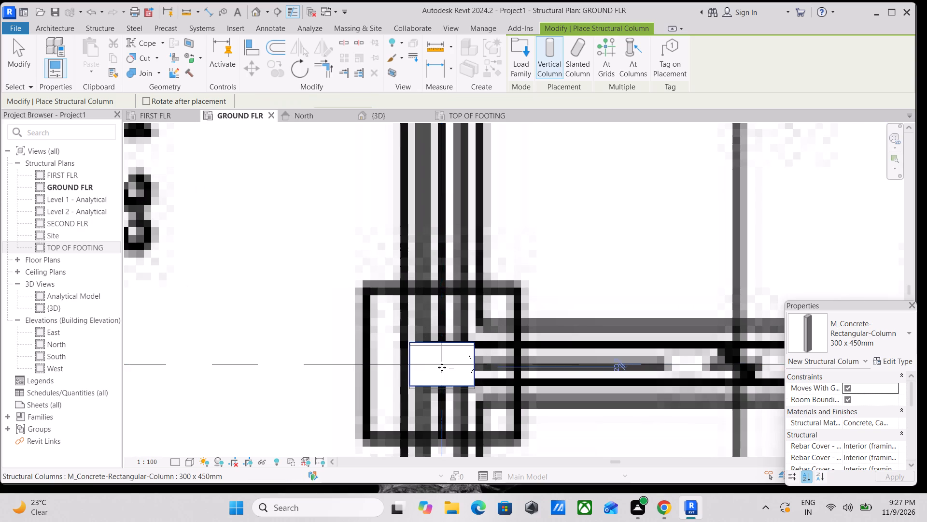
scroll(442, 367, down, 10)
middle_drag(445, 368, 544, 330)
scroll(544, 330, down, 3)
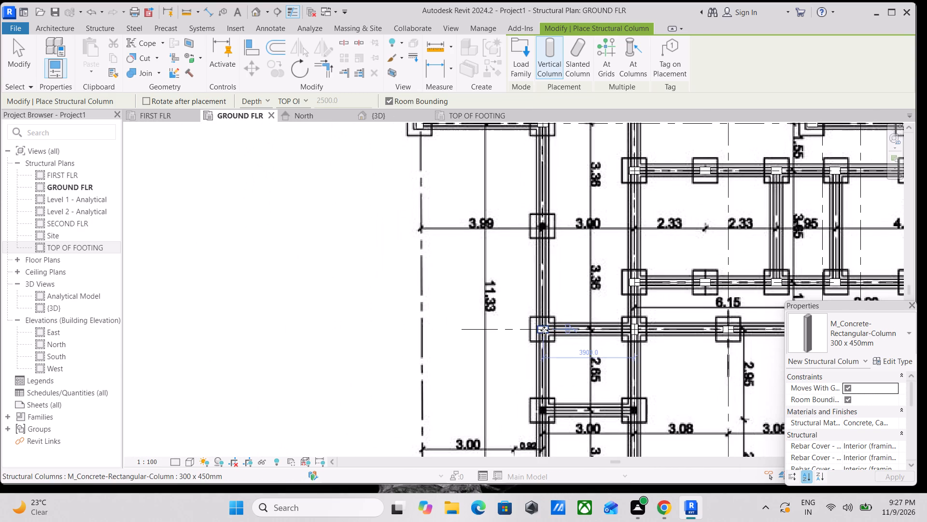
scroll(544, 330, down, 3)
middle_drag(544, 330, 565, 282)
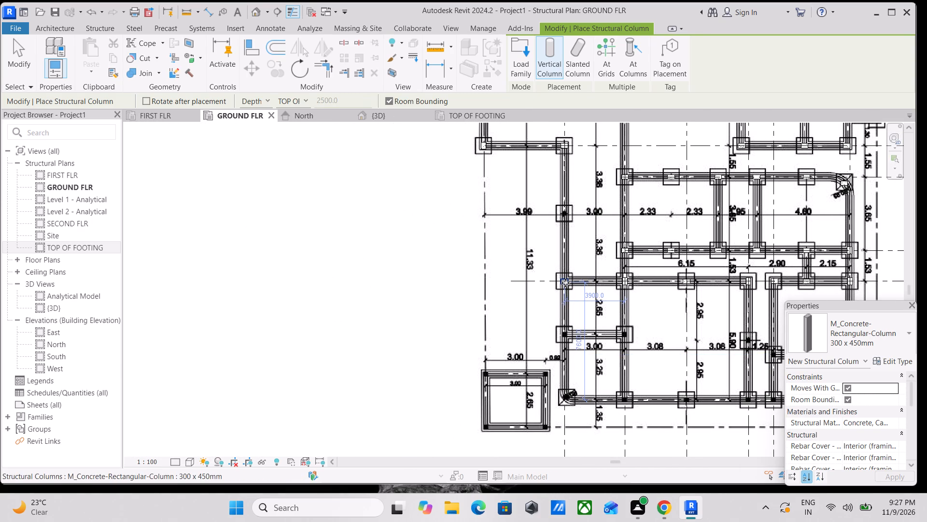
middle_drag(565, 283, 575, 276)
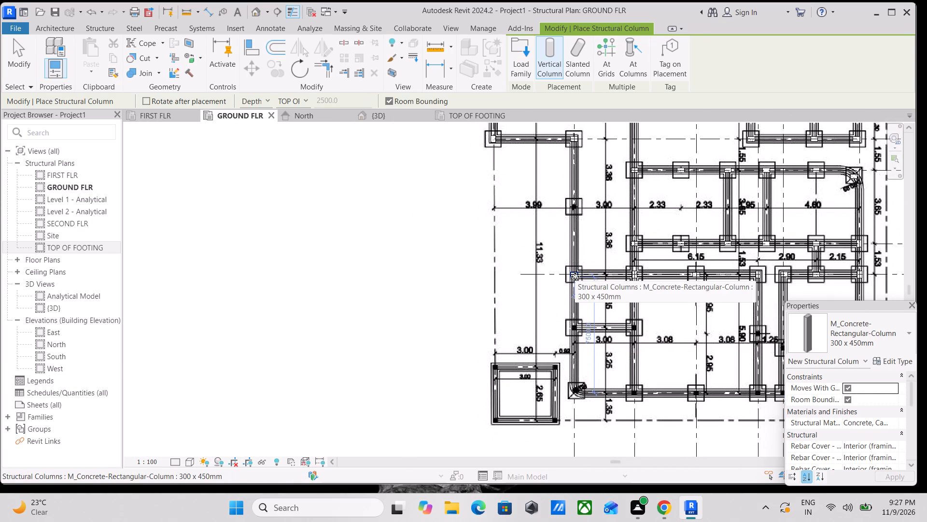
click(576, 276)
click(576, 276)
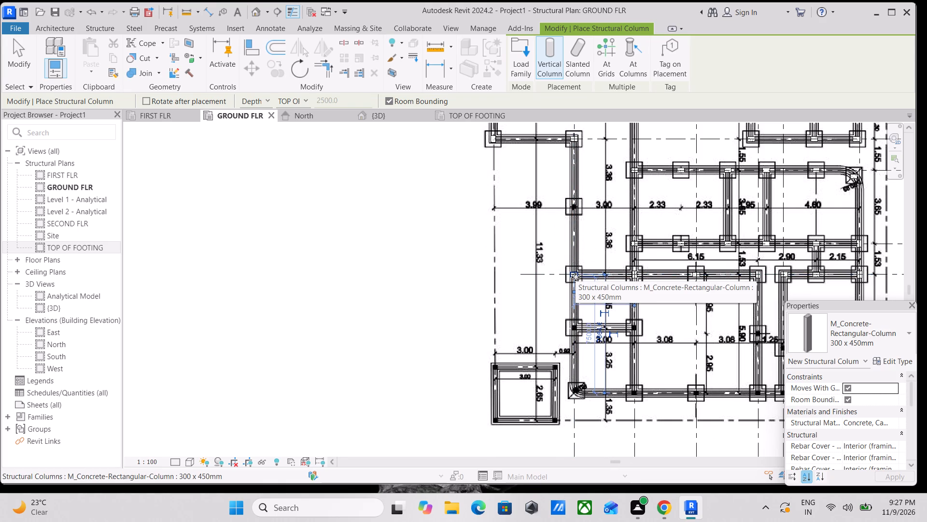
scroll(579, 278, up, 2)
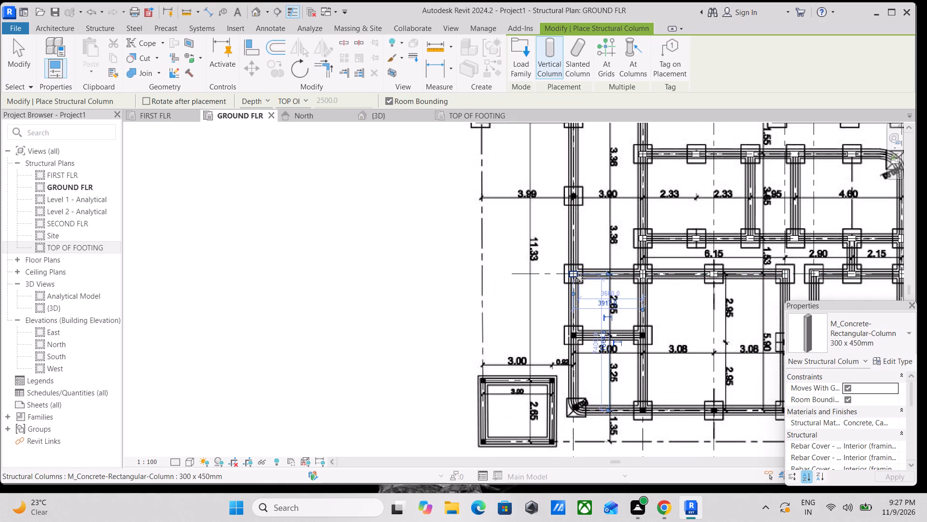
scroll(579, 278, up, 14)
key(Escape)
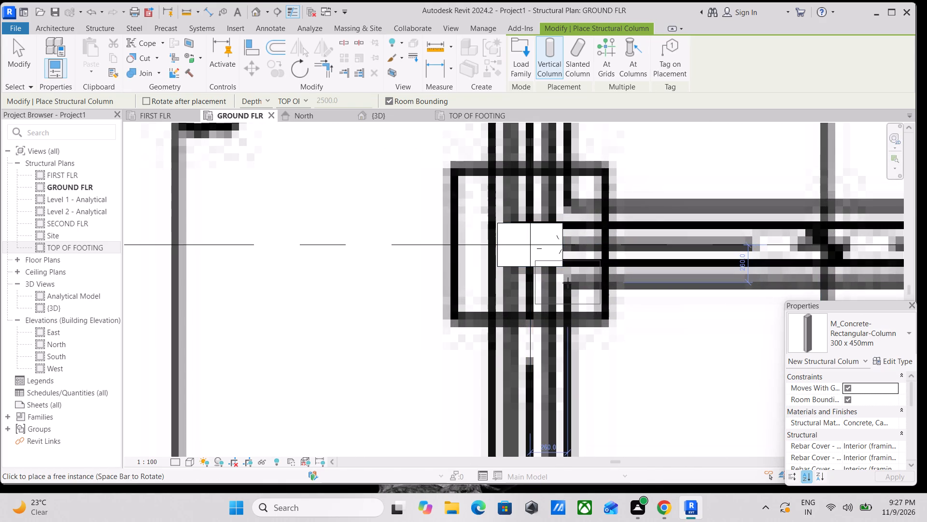
Place a column with its long side north-south at the west footing of the 3.00 span, between the 2.65 and 3.25 dimensions.
scroll(536, 304, down, 3)
middle_drag(534, 300, 541, 220)
drag(539, 244, 545, 224)
scroll(562, 348, down, 4)
middle_drag(562, 343, 619, 158)
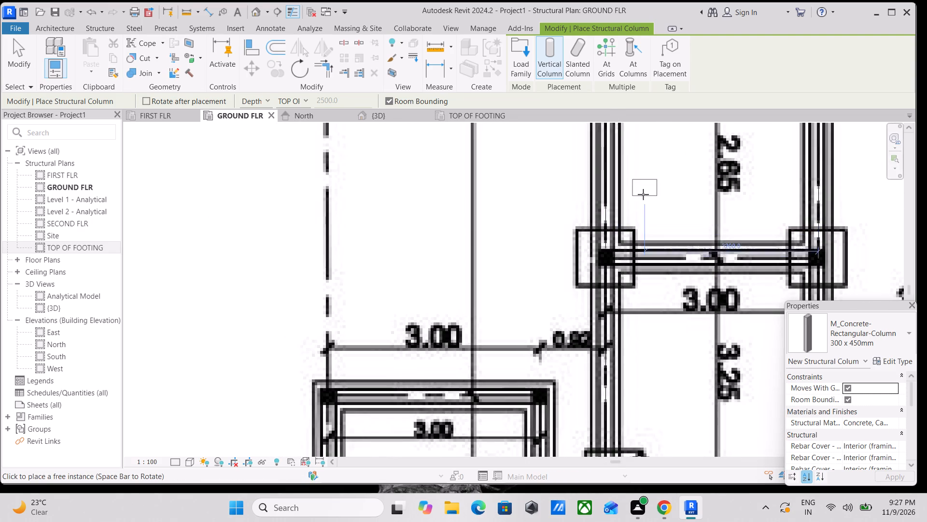
scroll(626, 227, up, 3)
scroll(606, 288, up, 3)
key(space)
scroll(602, 288, up, 2)
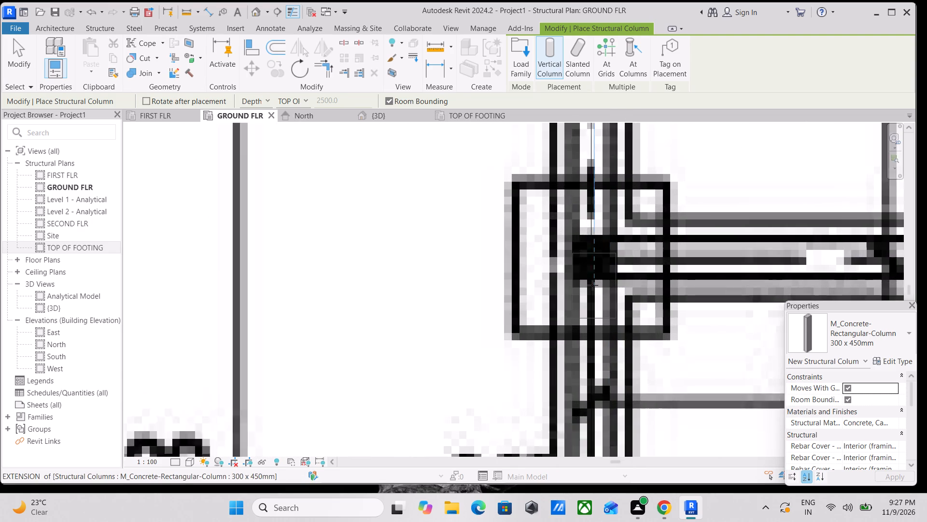
scroll(592, 285, up, 2)
click(592, 247)
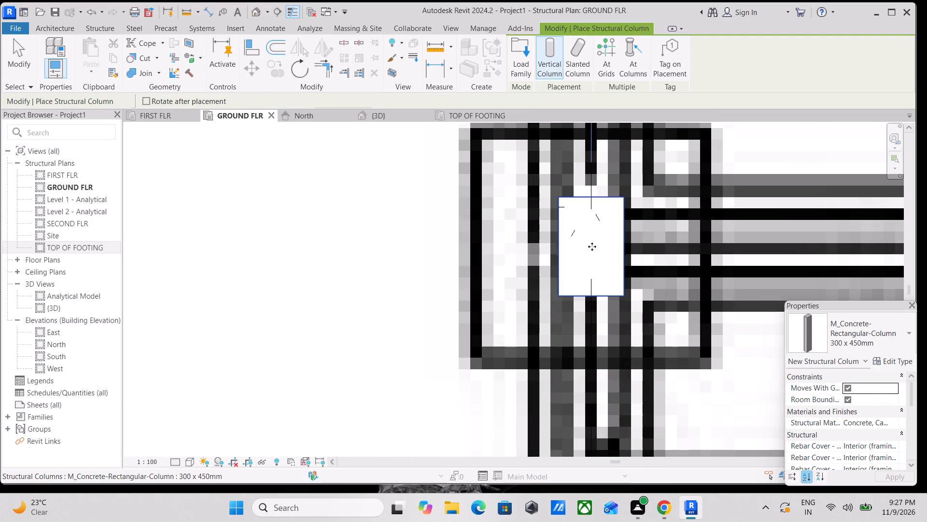
Place a matching north-south column on grid 2, at the east footing of the same 3.00 span.
scroll(592, 246, down, 3)
middle_drag(589, 246, 436, 279)
scroll(656, 241, down, 3)
middle_drag(639, 238, 530, 237)
scroll(829, 238, up, 2)
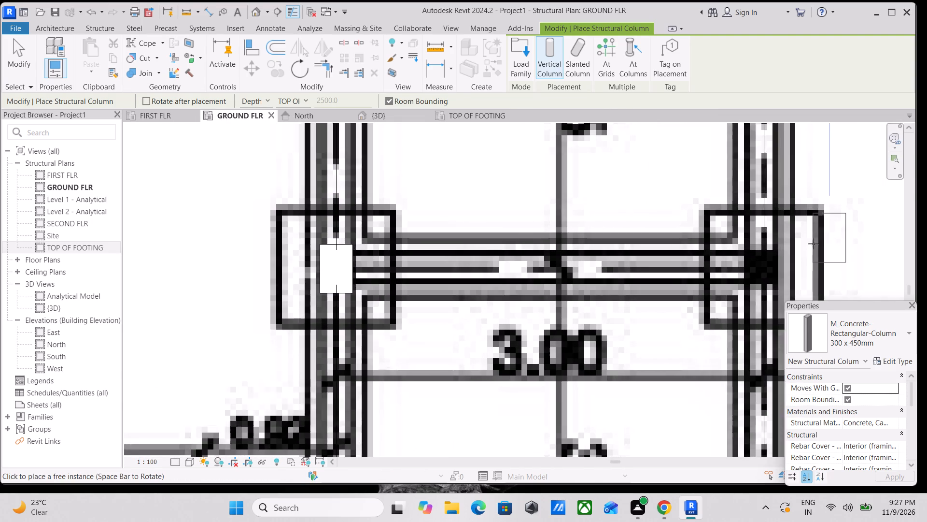
scroll(755, 268, up, 2)
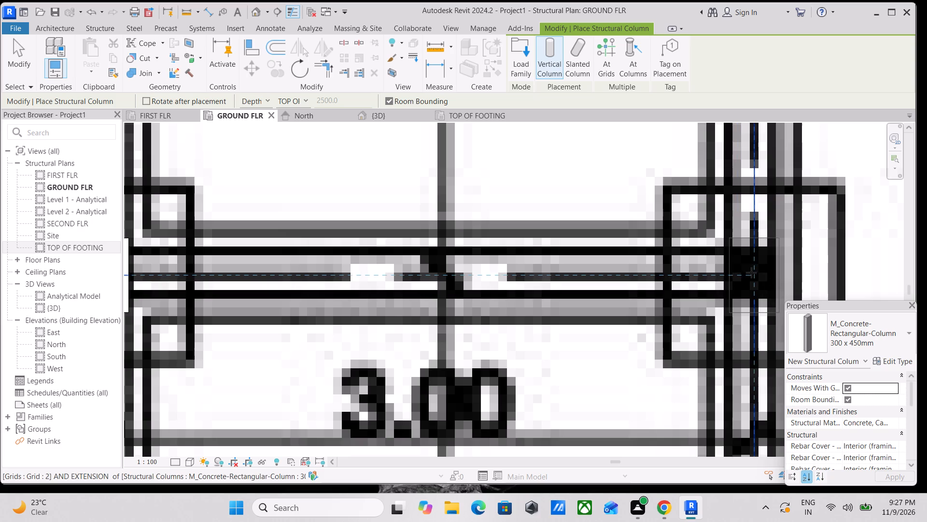
click(755, 276)
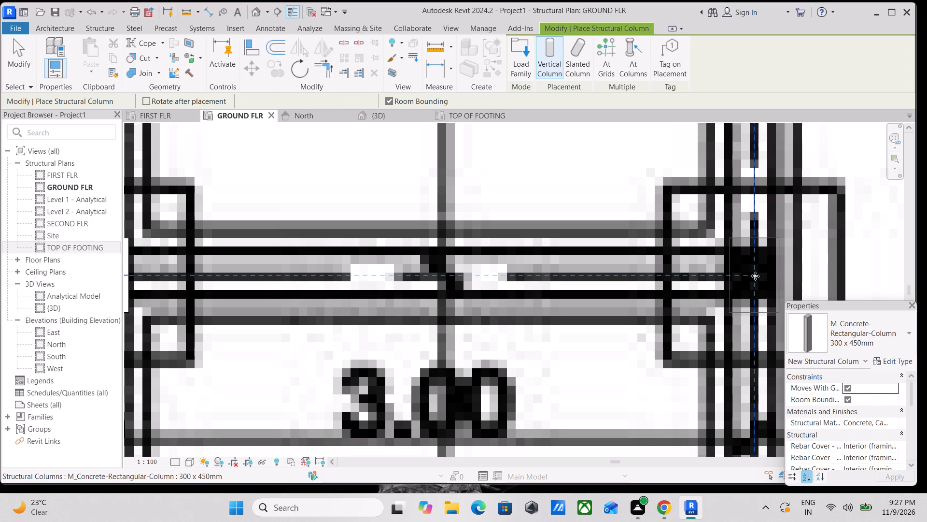
Place a column with its long side east-west at the footing on the intersection of grids 2 and M.
scroll(755, 276, down, 3)
middle_drag(754, 275, 732, 203)
scroll(732, 202, up, 1)
scroll(733, 207, down, 4)
middle_drag(733, 209, 730, 172)
scroll(730, 174, down, 2)
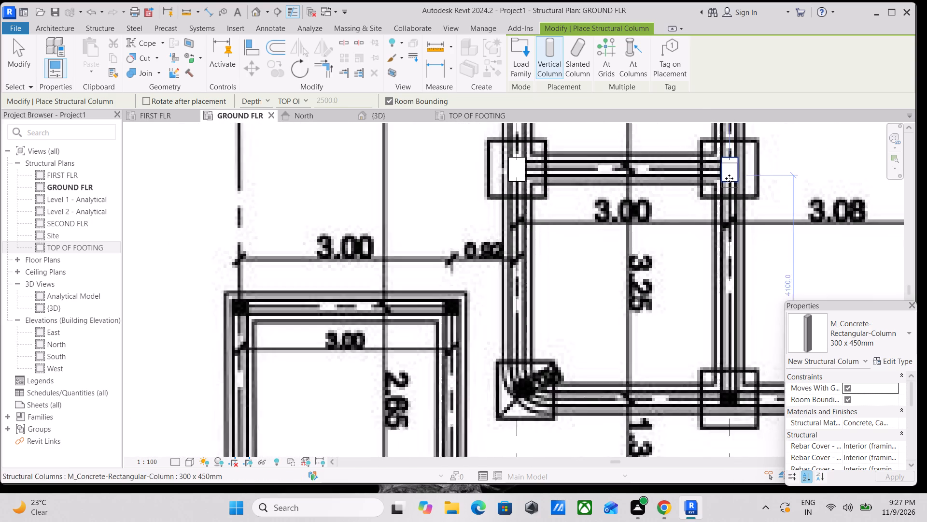
scroll(729, 178, down, 4)
middle_drag(752, 205, 652, 199)
scroll(662, 290, up, 3)
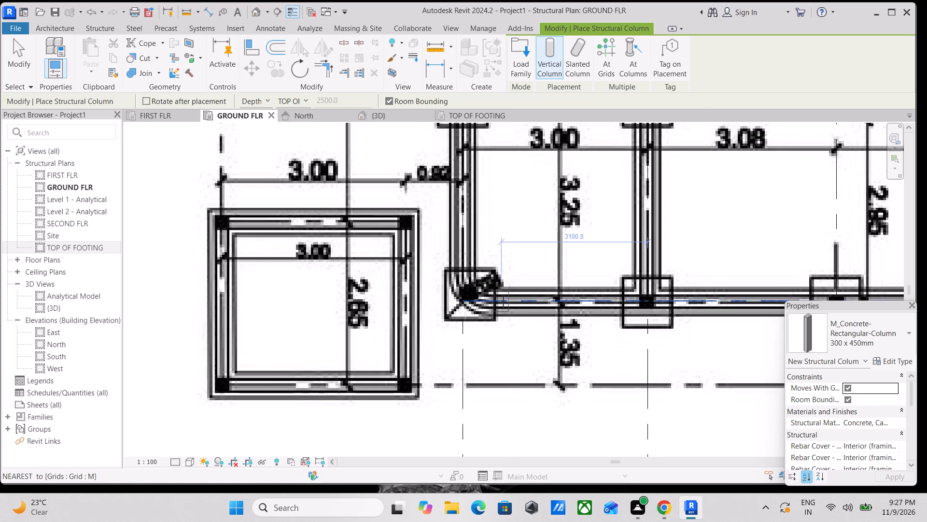
scroll(504, 303, up, 3)
scroll(540, 306, down, 2)
middle_drag(553, 298, 462, 322)
scroll(611, 302, up, 4)
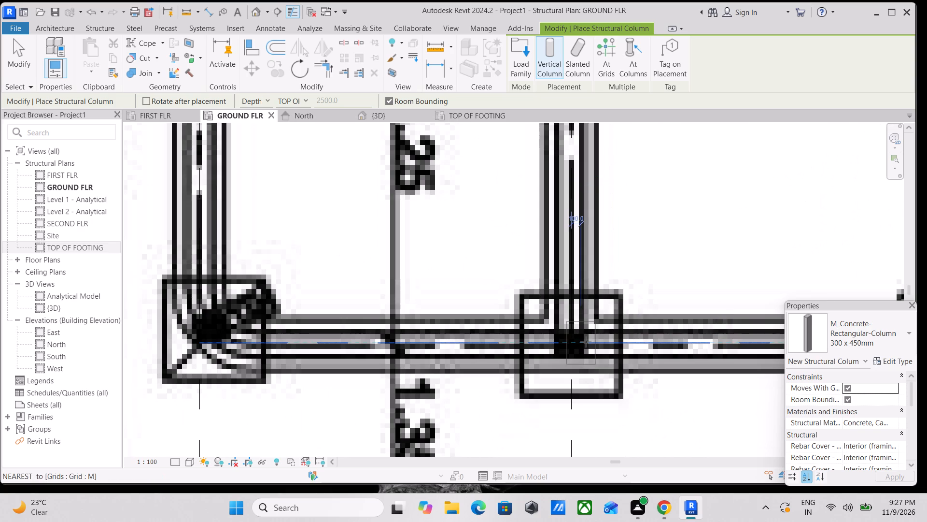
key(space)
scroll(581, 341, up, 4)
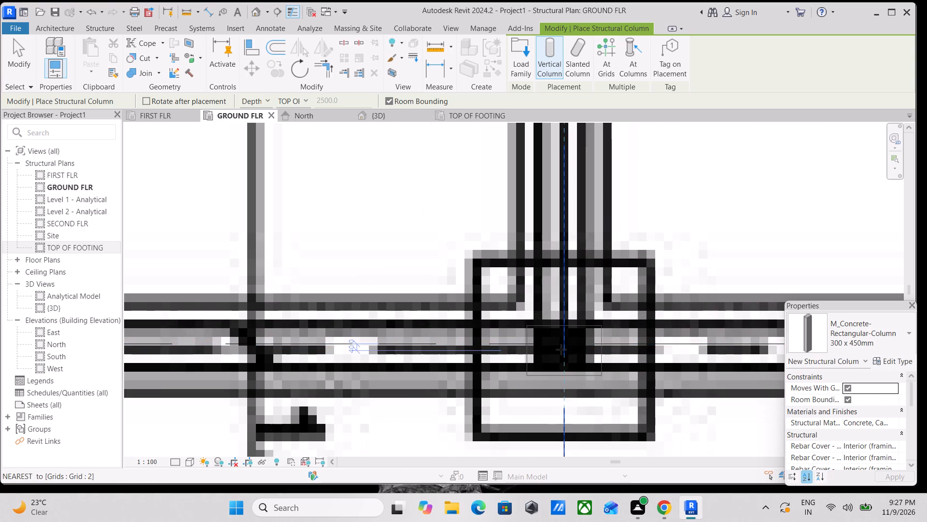
click(563, 348)
Place a matching east-west column at the footing on the intersection of grids 3 and M.
scroll(563, 348, down, 3)
middle_drag(553, 345, 391, 367)
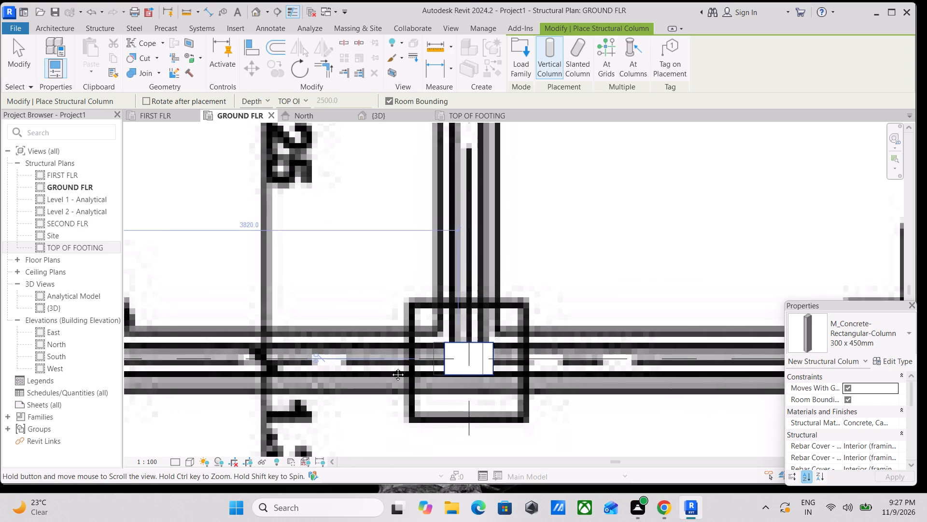
middle_drag(391, 367, 374, 370)
scroll(584, 346, down, 1)
middle_drag(563, 342, 396, 340)
scroll(647, 367, up, 4)
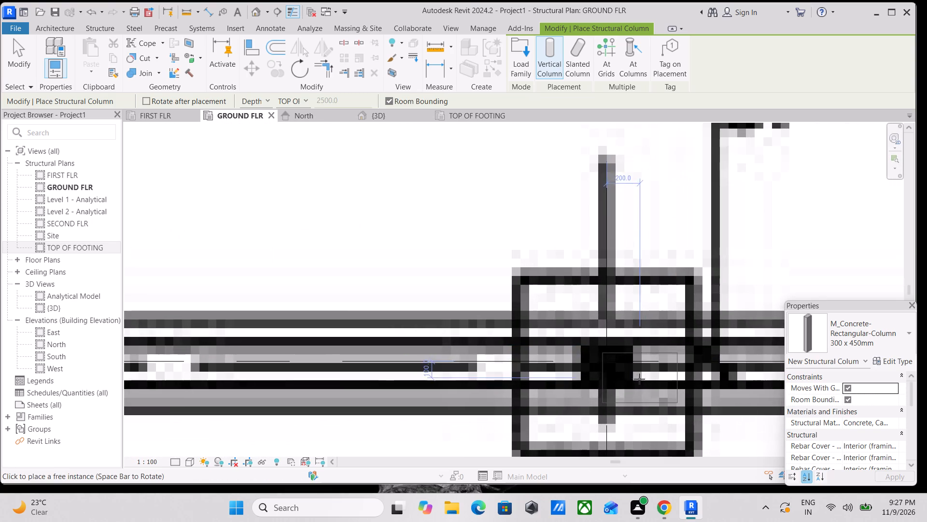
click(607, 365)
Place east-west columns on grid M at the two adjacent footings on grids 4 and 5.
scroll(607, 365, down, 6)
middle_drag(607, 364, 488, 350)
scroll(496, 354, up, 1)
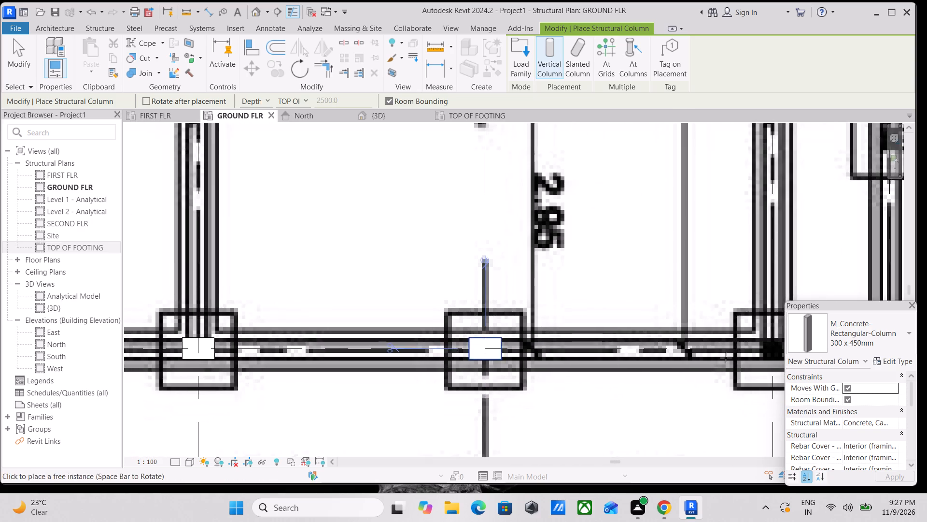
middle_drag(770, 346, 449, 348)
scroll(528, 352, up, 2)
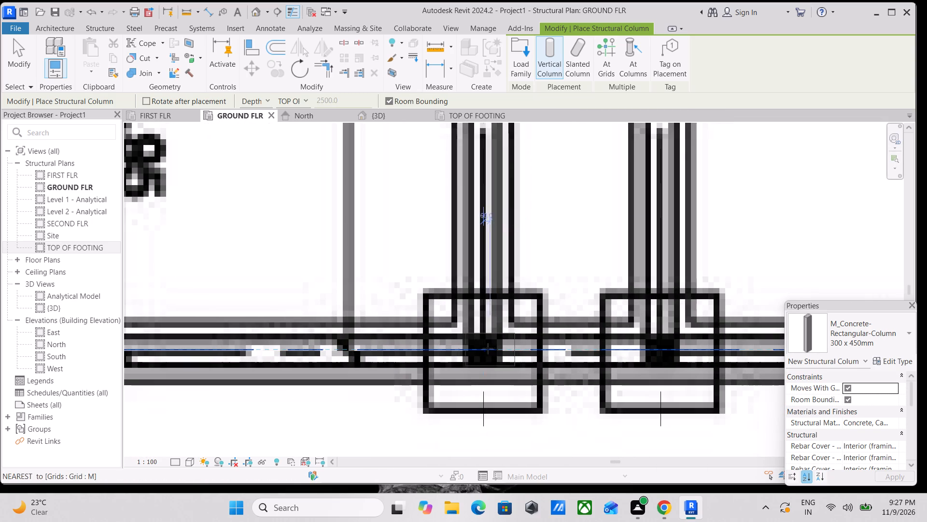
click(482, 351)
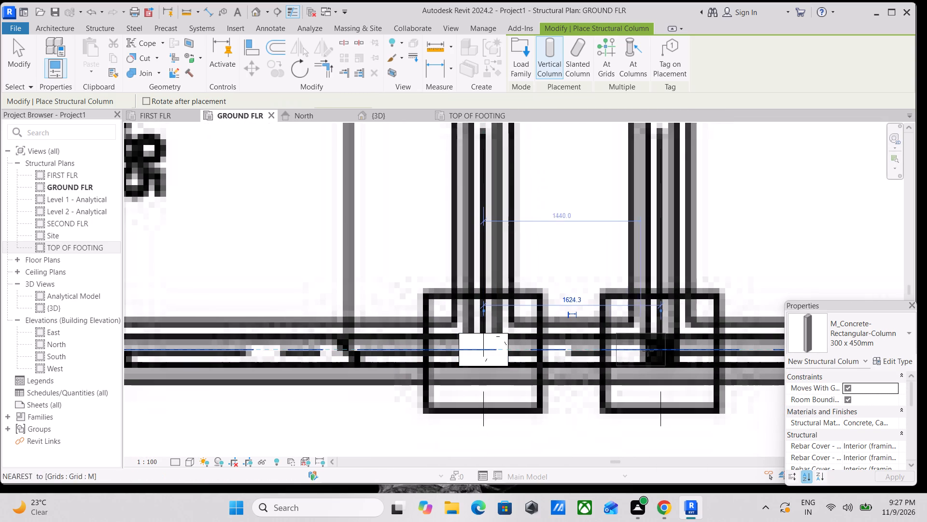
click(659, 349)
Place a column with its long side north-south at the east footing of the 3.80 span on grid L.
scroll(660, 350, down, 8)
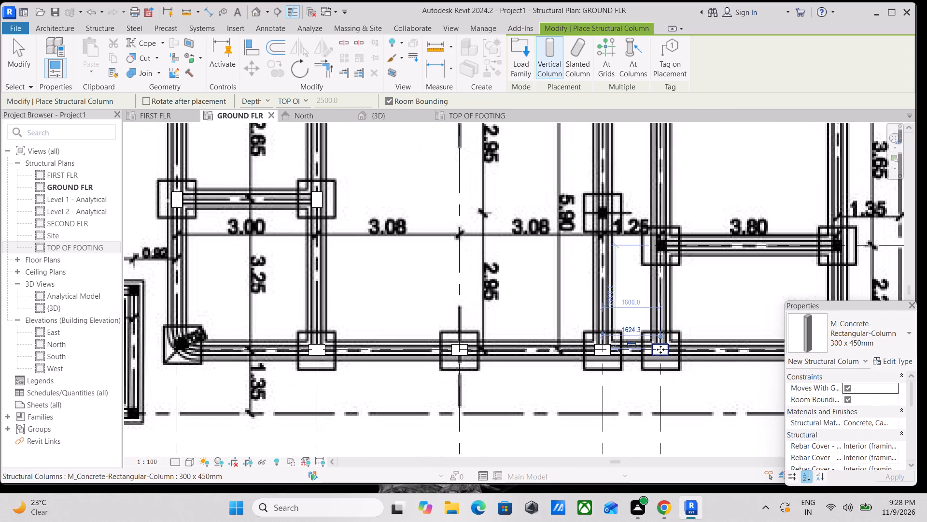
middle_drag(660, 349, 591, 380)
scroll(610, 339, down, 4)
scroll(693, 372, up, 4)
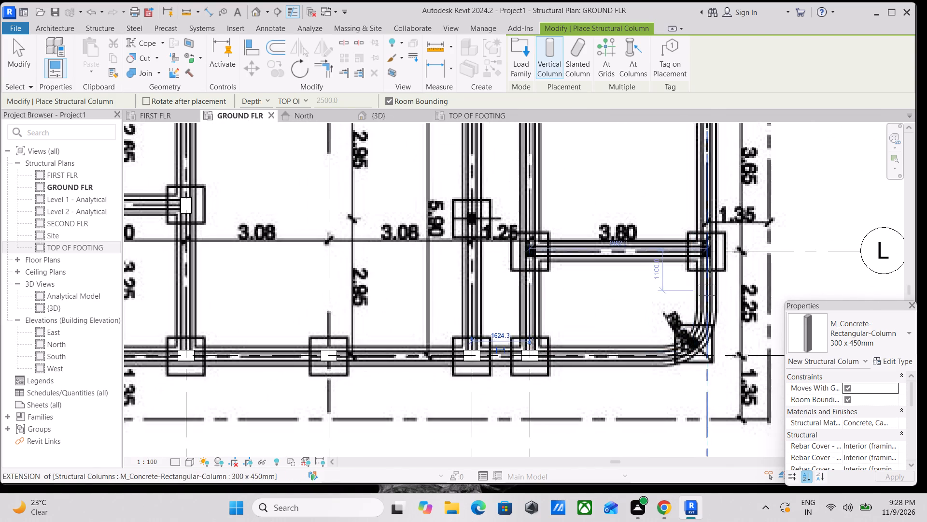
scroll(723, 256, up, 6)
key(space)
scroll(714, 249, up, 3)
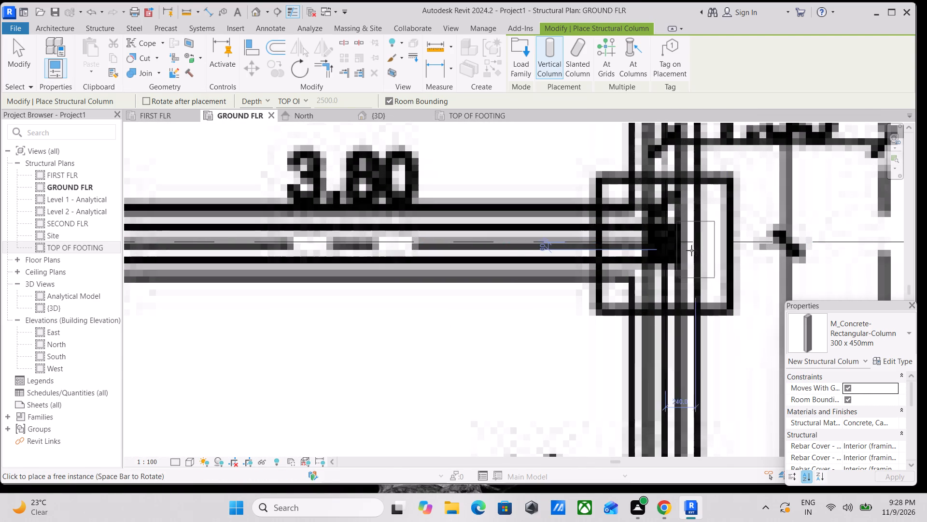
click(656, 246)
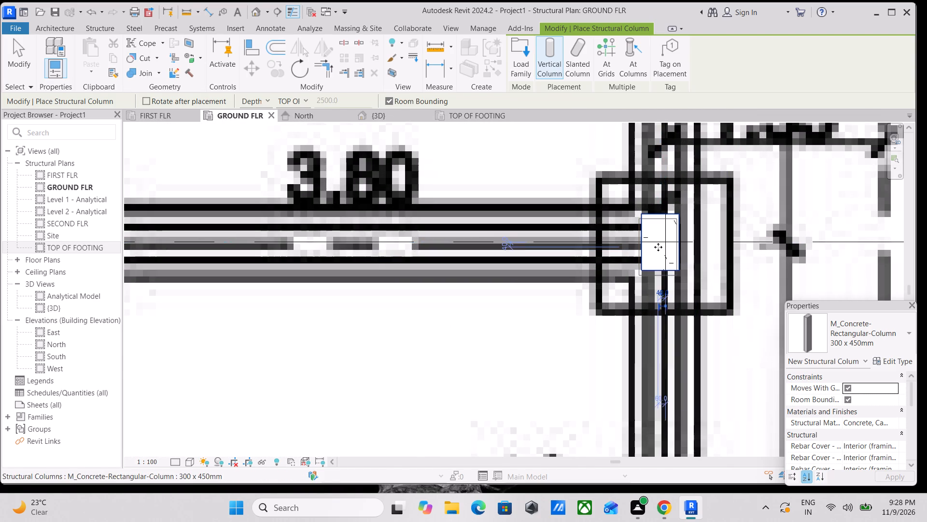
Place a matching north-south column on grid 5, at the west footing of the 3.80 span.
scroll(660, 249, down, 7)
middle_drag(666, 257, 724, 373)
scroll(726, 342, down, 4)
scroll(723, 282, down, 1)
middle_drag(723, 282, 754, 275)
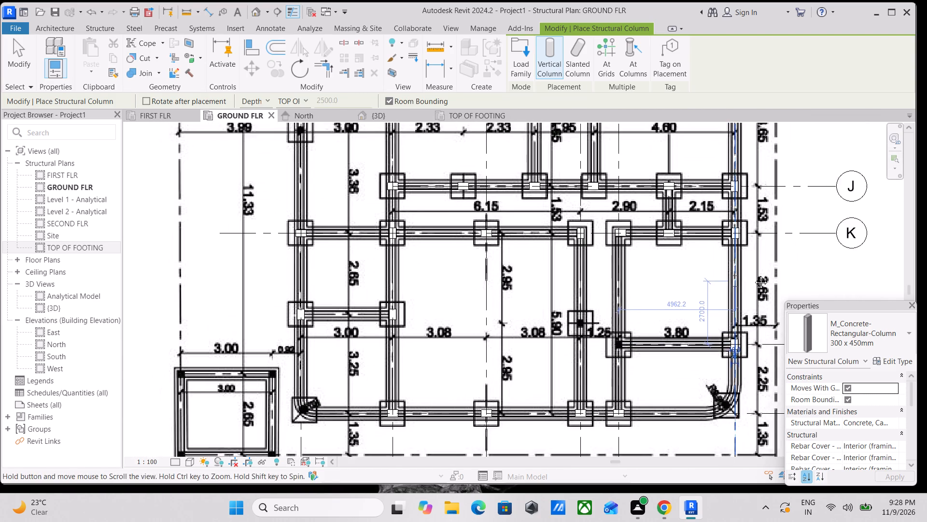
middle_drag(754, 275, 811, 262)
scroll(761, 316, up, 3)
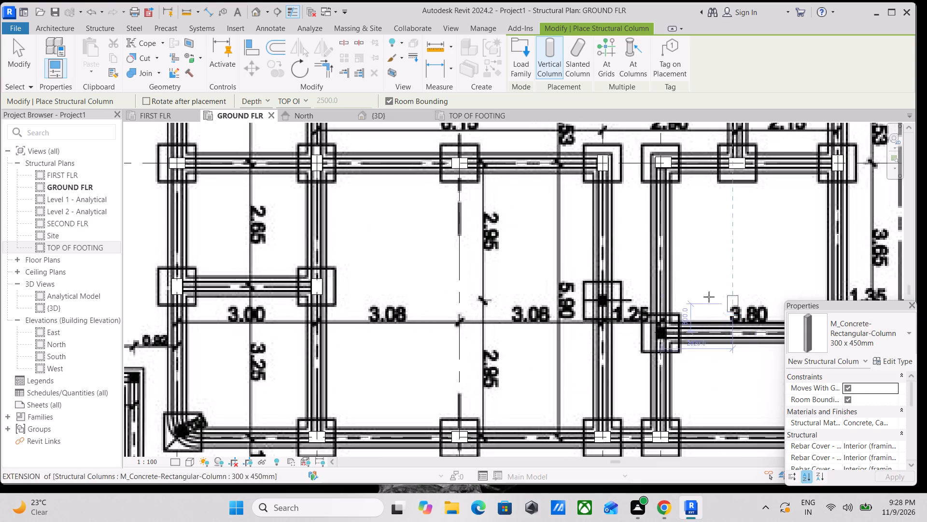
scroll(685, 295, up, 5)
scroll(662, 356, up, 3)
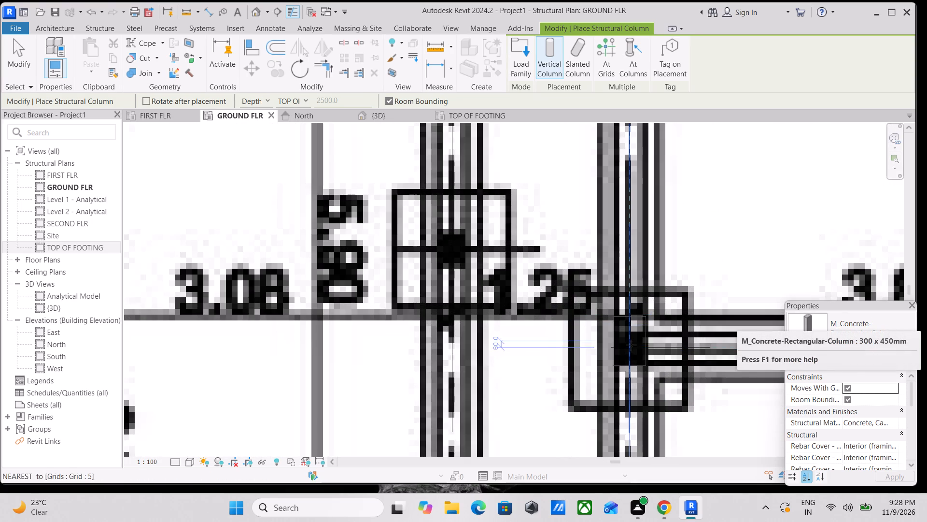
click(631, 351)
Place a north-south column on grid 4 at the intermediate footing beside the 5.90 dimension.
scroll(631, 350, down, 5)
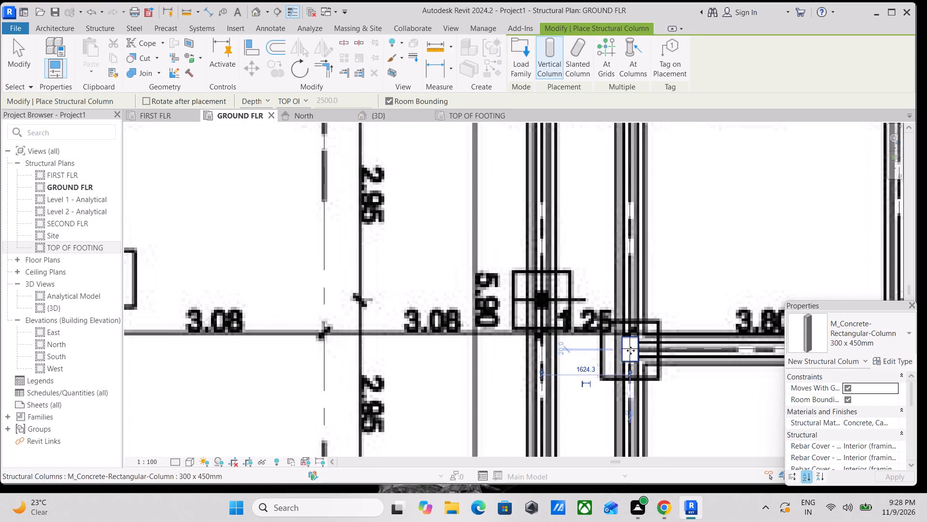
scroll(641, 236, down, 2)
middle_drag(631, 221, 647, 407)
scroll(654, 329, down, 2)
middle_drag(654, 329, 714, 186)
scroll(703, 297, up, 4)
scroll(685, 262, up, 4)
scroll(590, 304, up, 3)
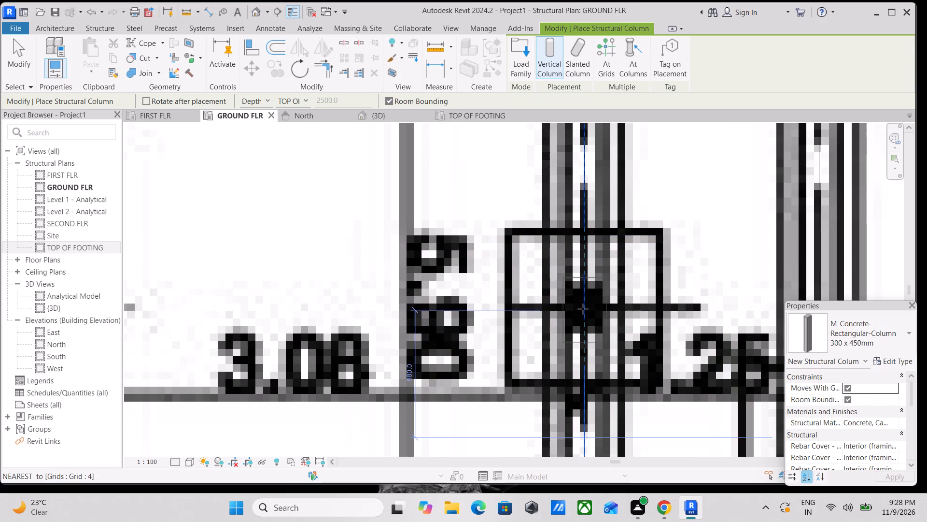
click(583, 308)
Place a column with its long side east-west at the footing in the curved south-east corner of the plan.
scroll(583, 308, down, 11)
middle_drag(585, 313, 595, 316)
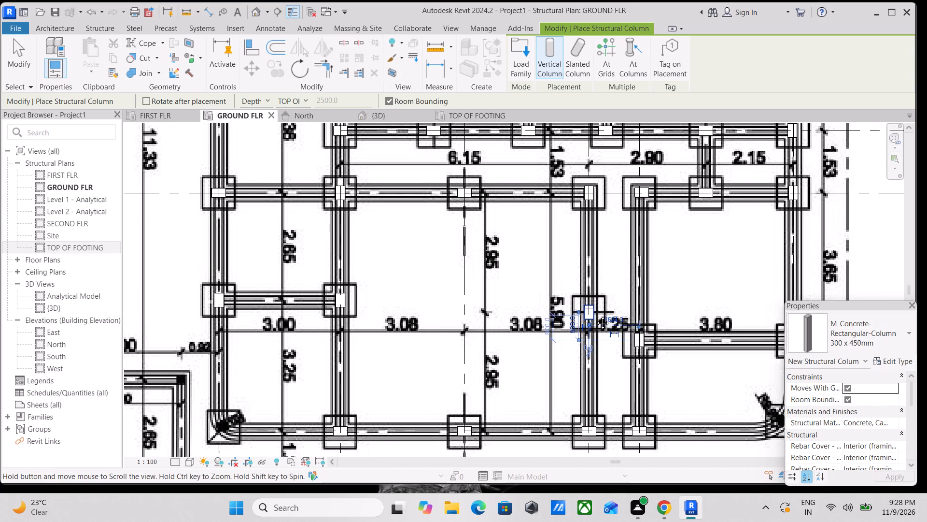
middle_drag(595, 316, 593, 262)
scroll(596, 260, down, 2)
middle_drag(587, 260, 559, 268)
scroll(692, 352, up, 6)
scroll(725, 309, up, 4)
scroll(724, 357, up, 3)
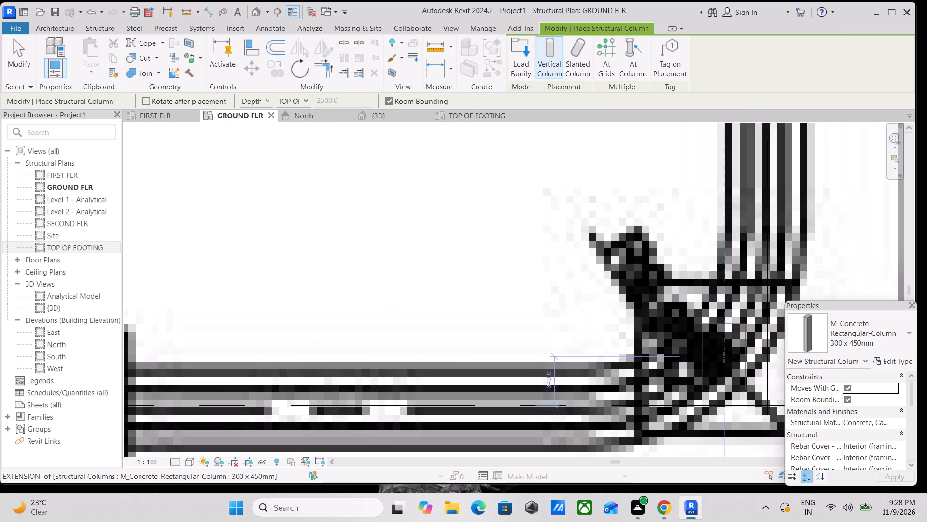
key(space)
scroll(718, 360, down, 1)
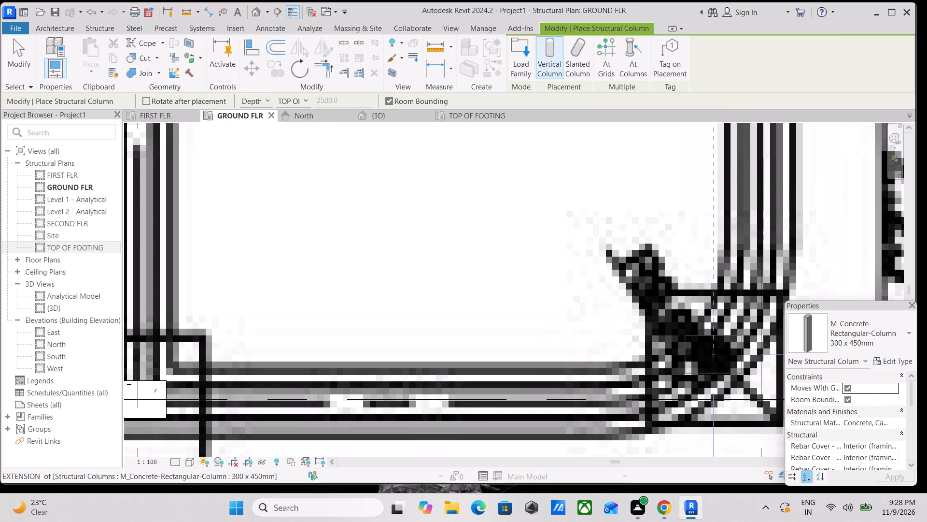
click(713, 355)
Place a matching east-west column at the footing in the curved south-west corner, near grids 1 and M.
scroll(713, 355, down, 14)
middle_drag(712, 355, 804, 359)
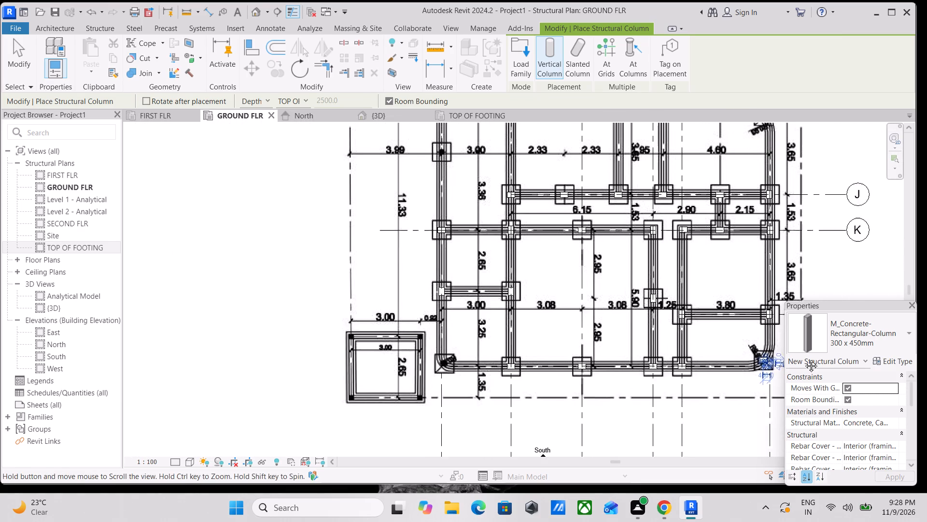
middle_drag(804, 359, 814, 357)
scroll(482, 354, up, 7)
scroll(523, 367, up, 8)
click(478, 381)
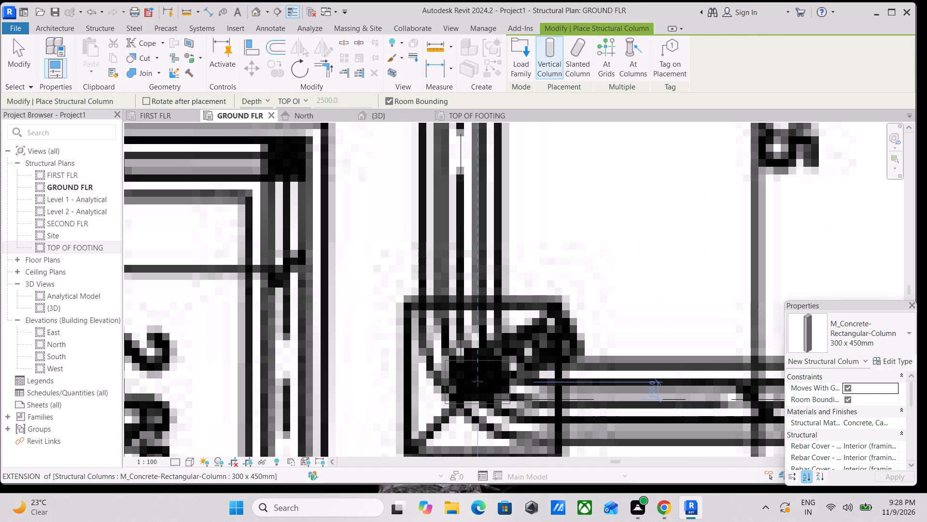
Place a north-south column on grid 1 at the footing between the 3.99 and 3.00 dimensions, and end column placement.
scroll(478, 381, down, 10)
scroll(497, 344, down, 4)
middle_drag(497, 344, 502, 436)
scroll(528, 336, down, 3)
middle_drag(528, 336, 532, 419)
scroll(509, 337, up, 12)
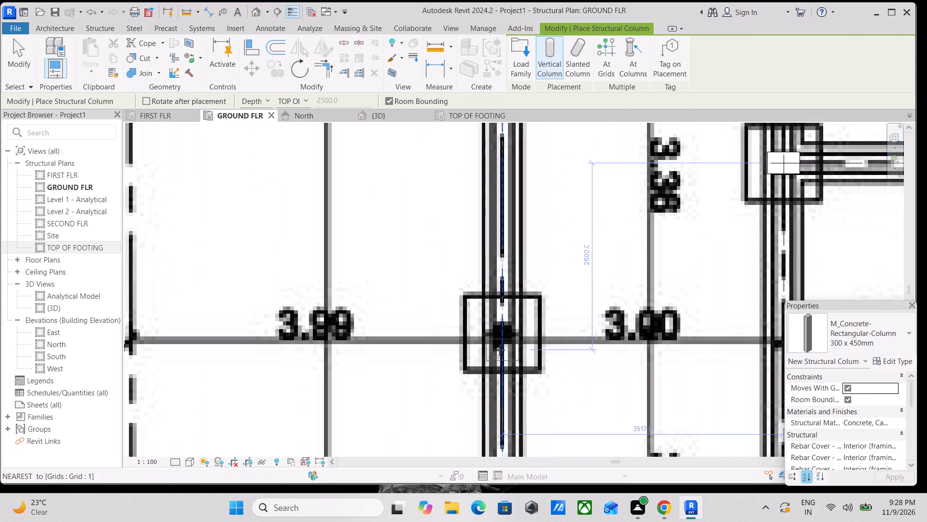
key(space)
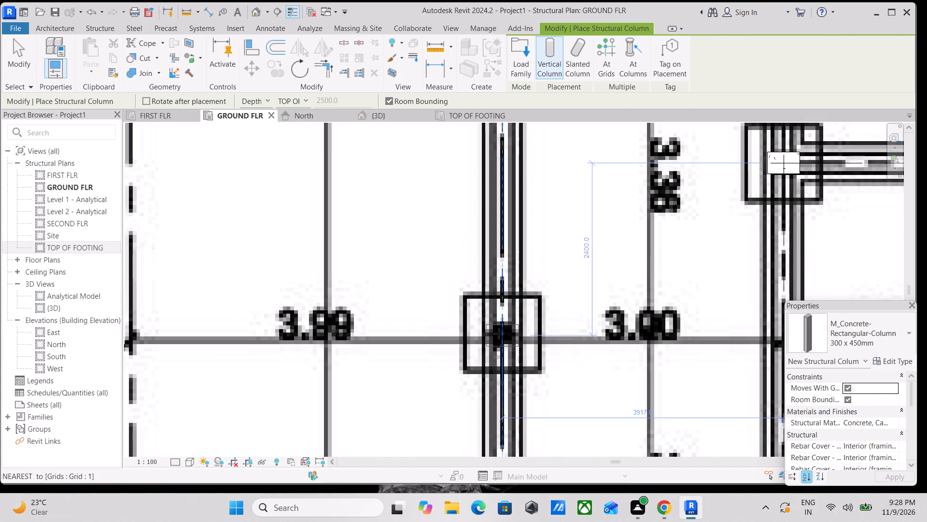
scroll(499, 333, up, 4)
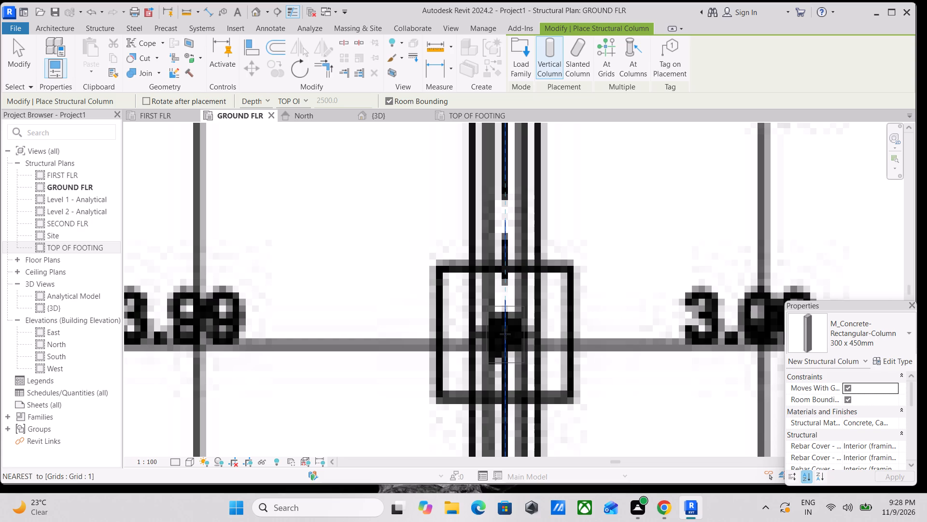
click(506, 336)
scroll(506, 336, down, 4)
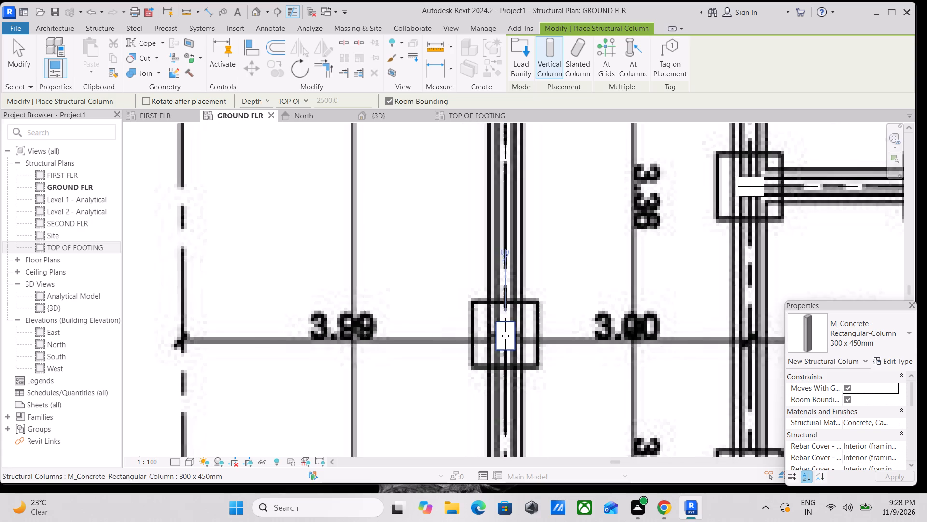
scroll(506, 336, down, 6)
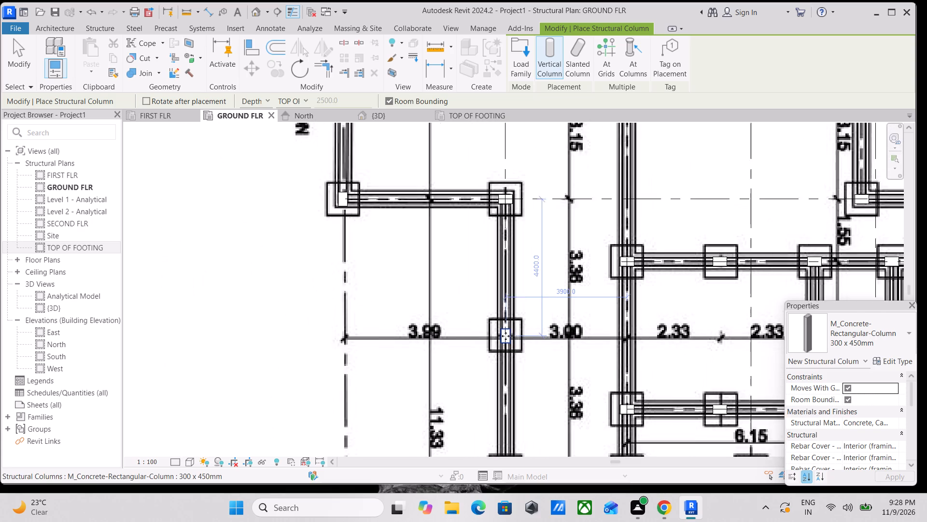
scroll(506, 336, down, 1)
key(Escape)
scroll(511, 322, down, 3)
key(Escape)
key(Escape)
scroll(557, 253, down, 3)
scroll(640, 195, down, 1)
middle_drag(642, 201, 664, 294)
key(Escape)
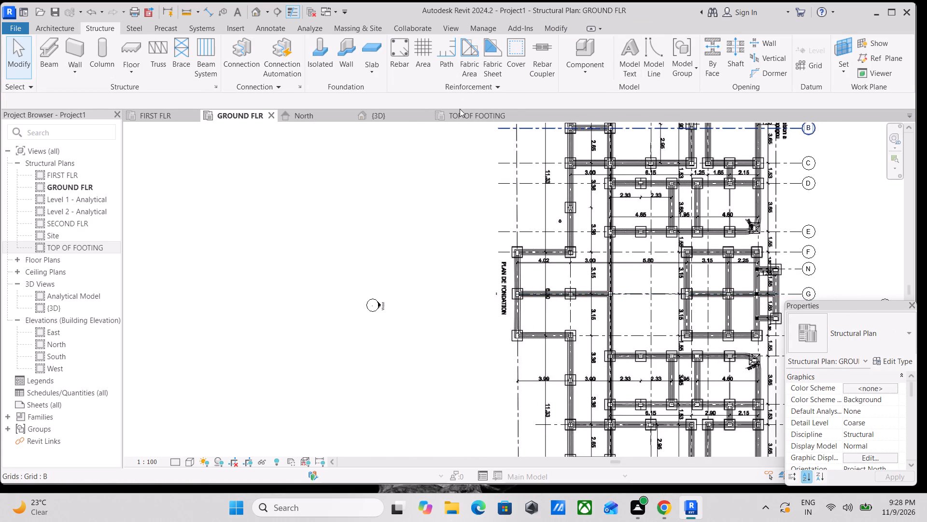
Examine the column positions over the footings in the TOP OF FOOTING plan.
click(461, 116)
scroll(475, 243, down, 1)
middle_drag(475, 242, 500, 204)
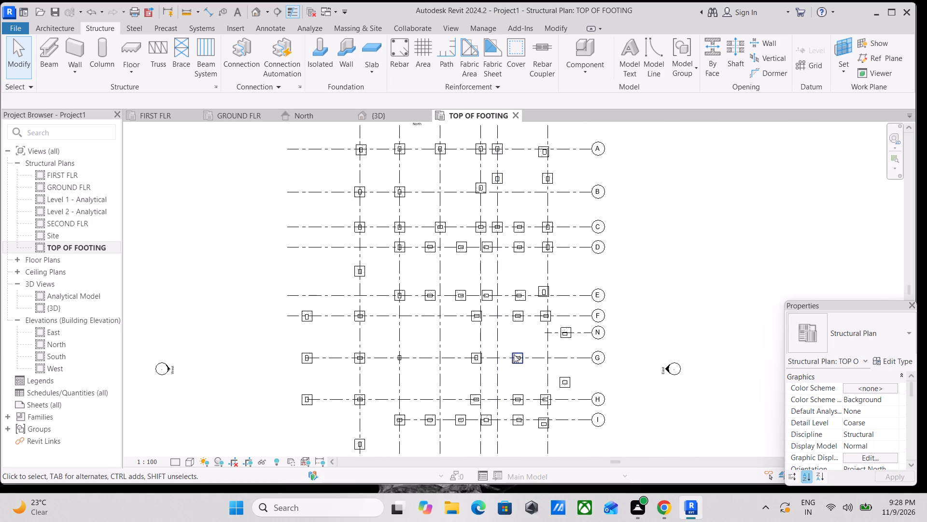
shift+middle_drag(512, 360, 576, 334)
scroll(589, 304, down, 7)
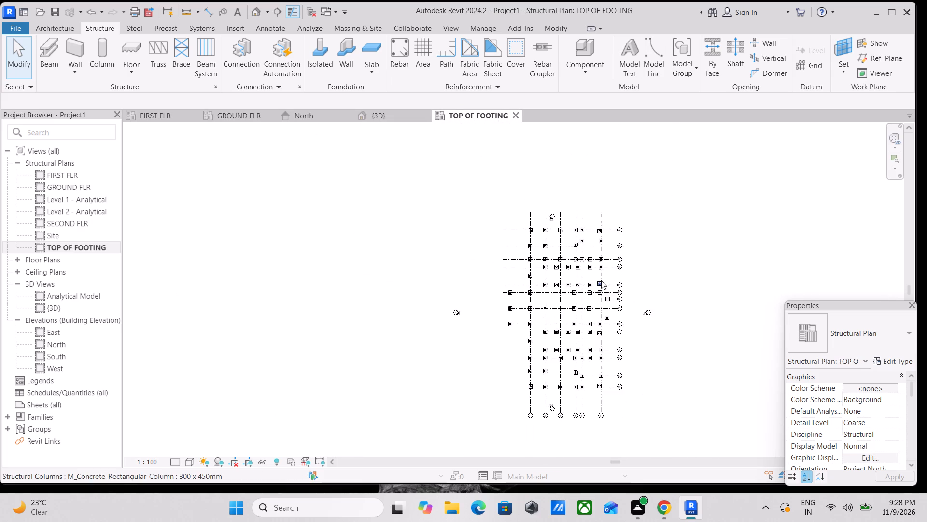
middle_drag(593, 285, 544, 281)
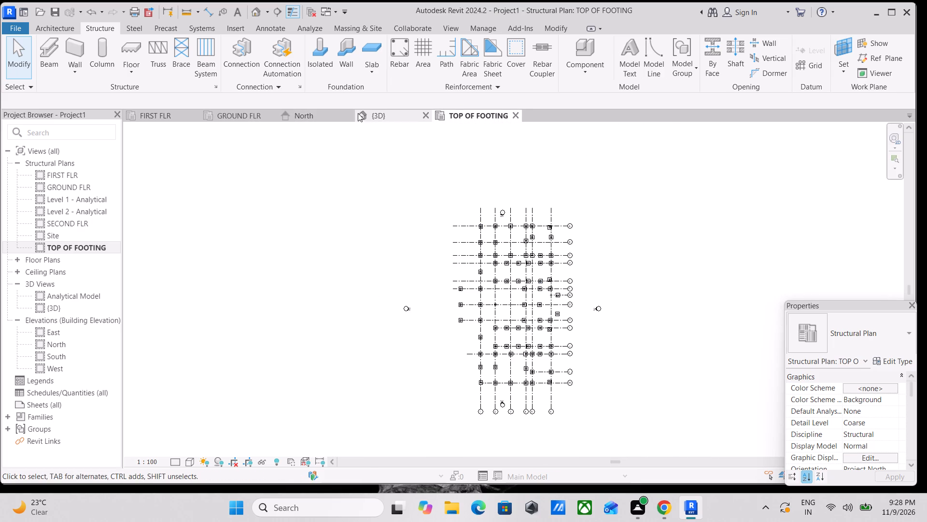
Examine the columns and footings in the 3D view from several angles and from directly above.
click(366, 112)
shift+middle_drag(516, 282, 424, 287)
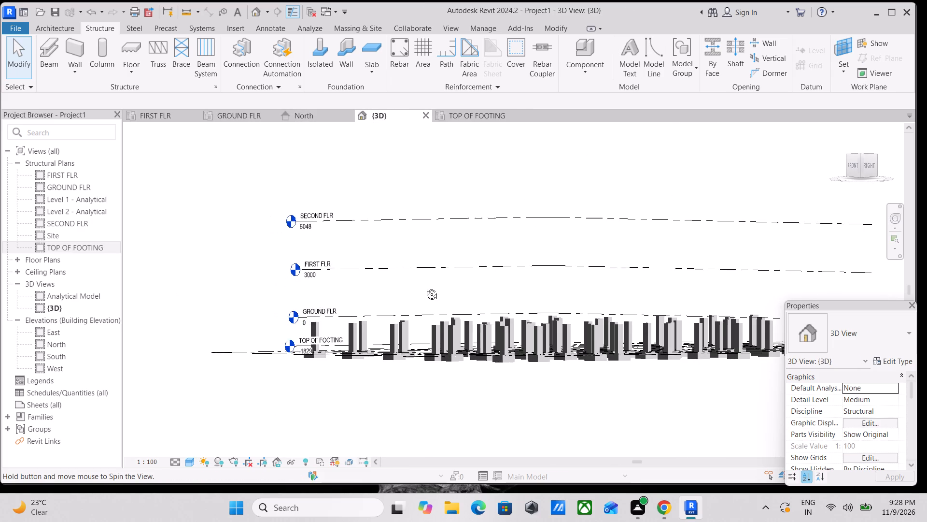
shift+middle_drag(424, 287, 424, 287)
scroll(426, 284, up, 1)
scroll(457, 237, down, 1)
shift+middle_drag(457, 246, 628, 404)
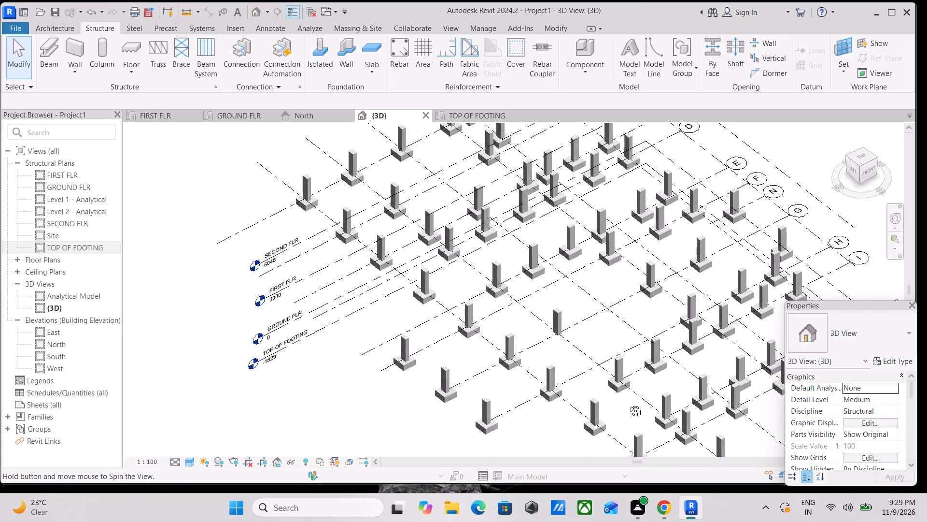
shift+middle_drag(628, 404, 430, 409)
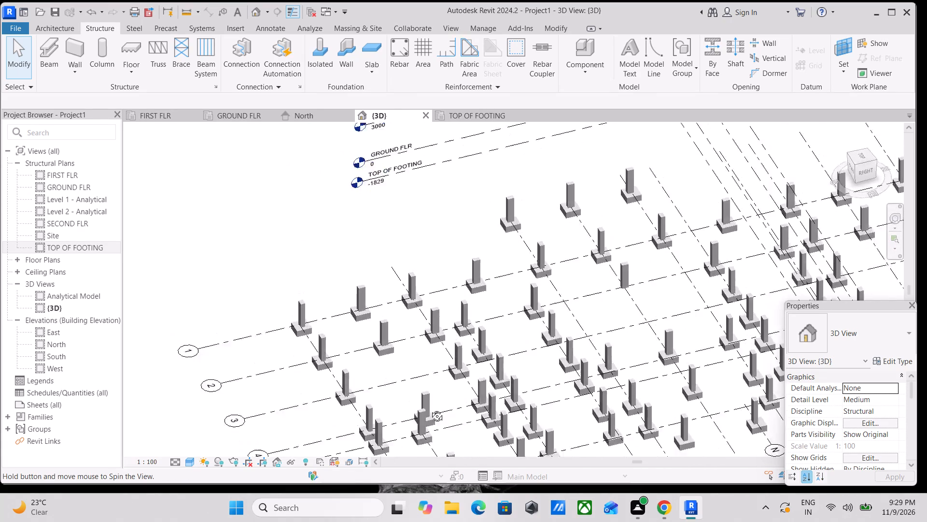
shift+middle_drag(430, 409, 577, 388)
shift+middle_drag(496, 203, 495, 250)
scroll(500, 249, up, 3)
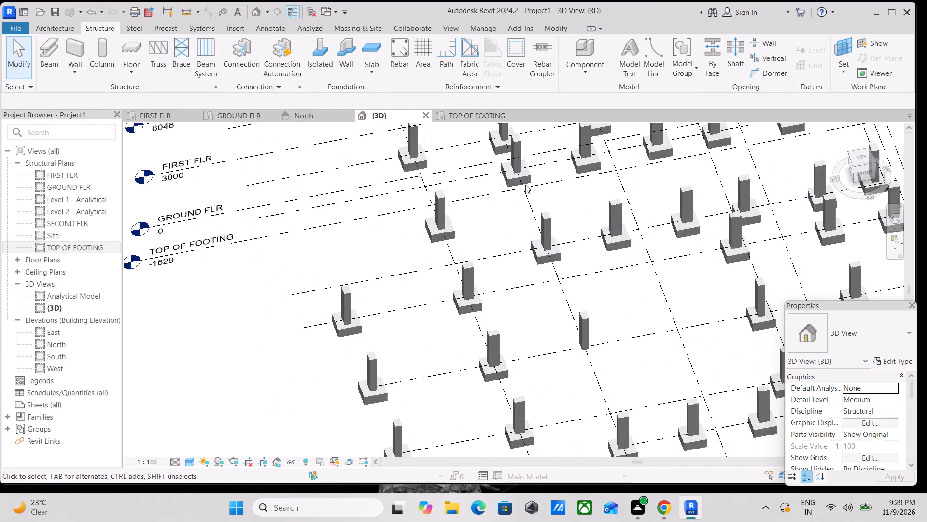
scroll(536, 141, down, 3)
shift+middle_drag(576, 250, 575, 188)
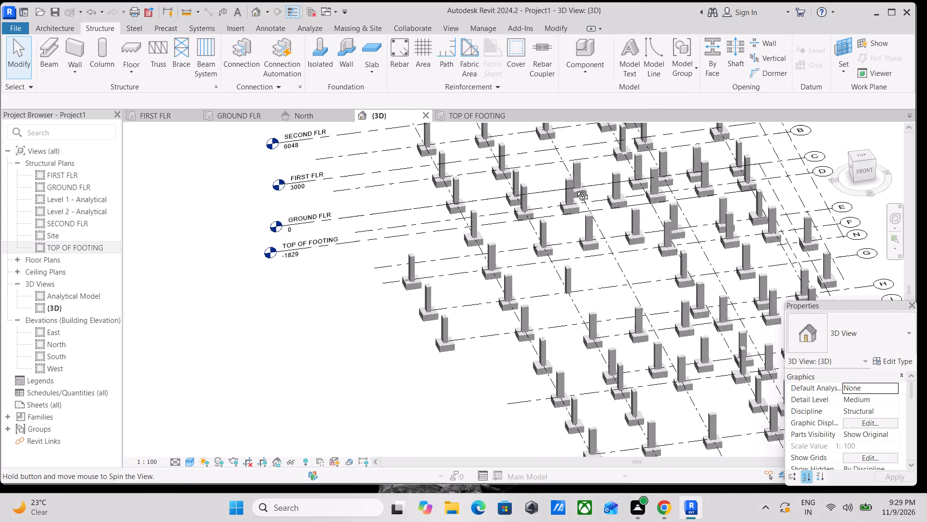
shift+middle_drag(575, 188, 573, 279)
scroll(581, 238, down, 2)
shift+middle_drag(580, 238, 494, 310)
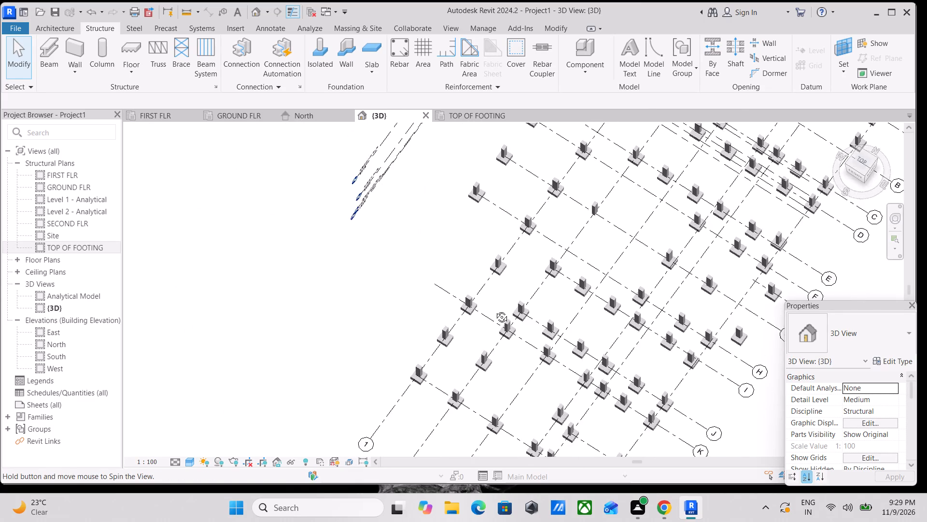
shift+middle_drag(494, 310, 544, 252)
scroll(548, 255, up, 2)
scroll(549, 254, down, 1)
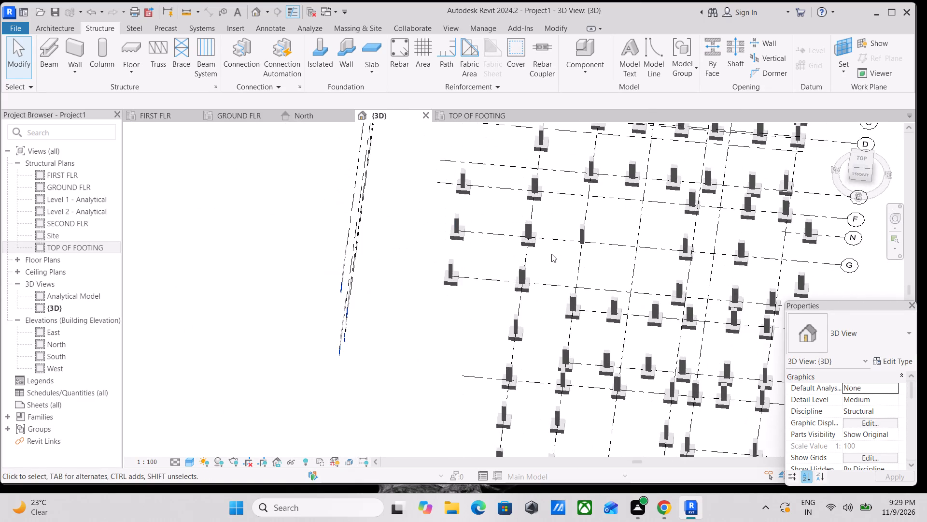
scroll(571, 243, up, 2)
shift+scroll(531, 248, down, 1)
shift+middle_drag(526, 242, 609, 65)
shift+middle_drag(577, 208, 544, 249)
shift+scroll(585, 178, down, 1)
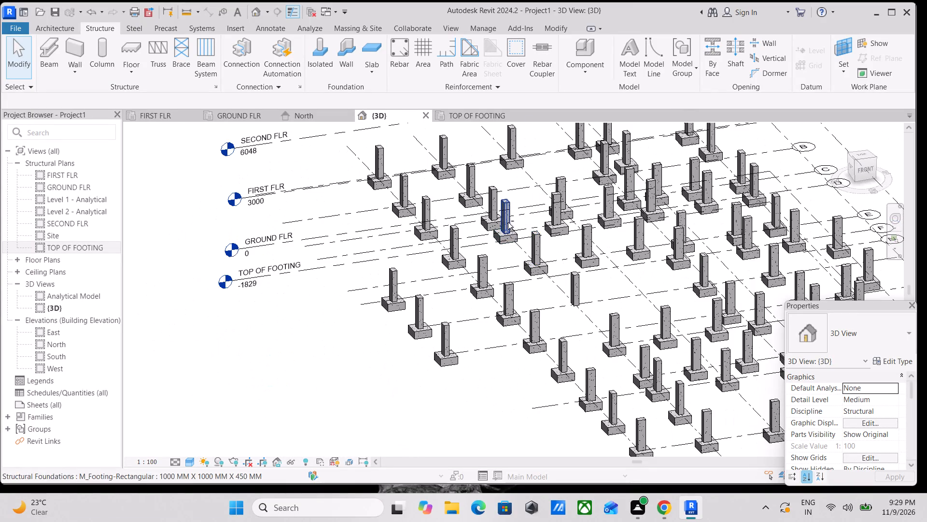
shift+scroll(507, 201, down, 1)
shift+middle_drag(507, 200, 478, 328)
middle_click(478, 328)
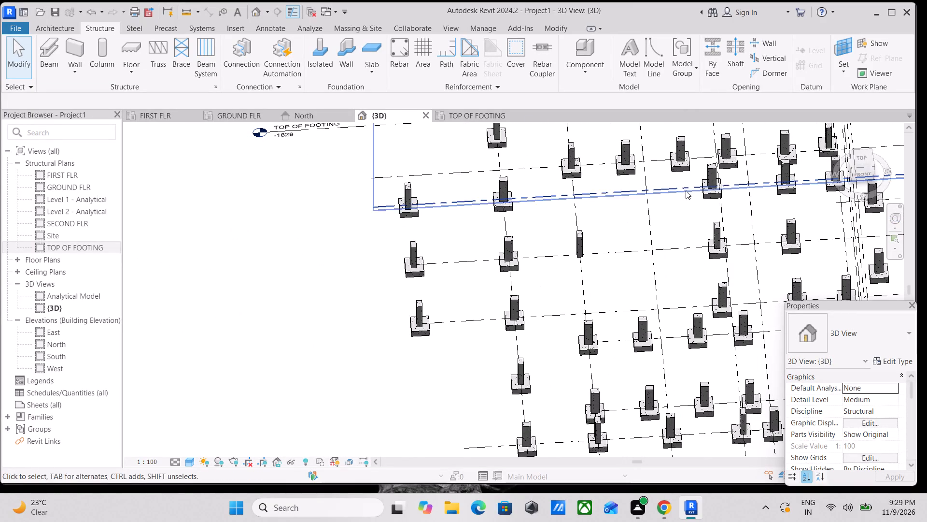
click(860, 158)
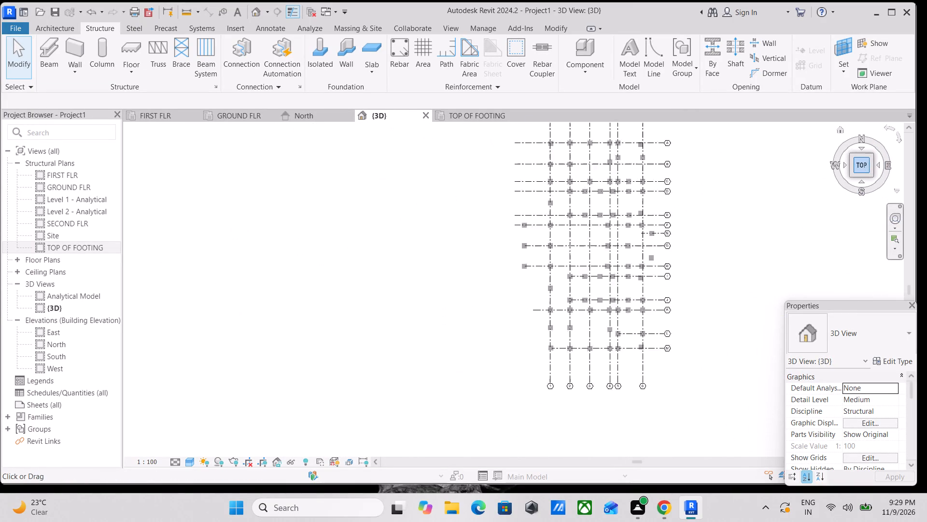
Check how the columns sit on their footings around grids A and B in the TOP OF FOOTING plan.
click(478, 113)
scroll(476, 253, up, 4)
scroll(495, 195, up, 8)
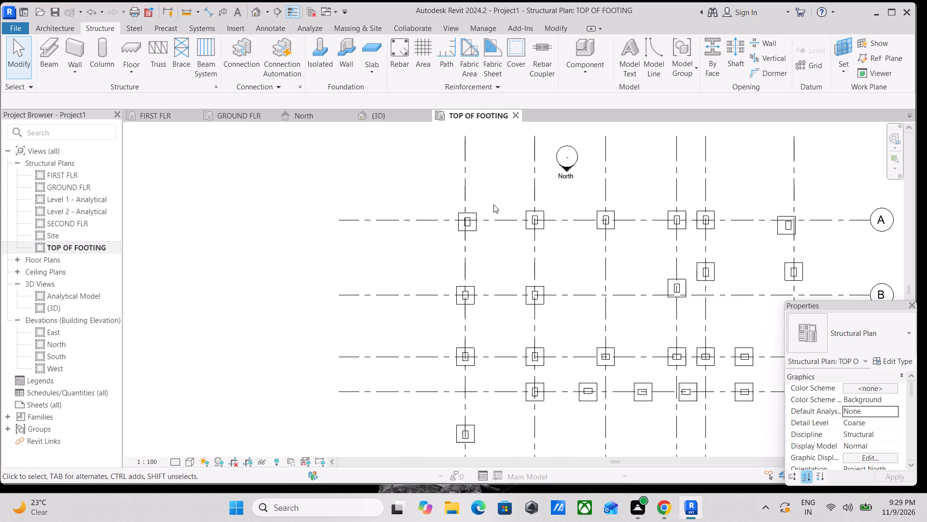
scroll(482, 207, up, 3)
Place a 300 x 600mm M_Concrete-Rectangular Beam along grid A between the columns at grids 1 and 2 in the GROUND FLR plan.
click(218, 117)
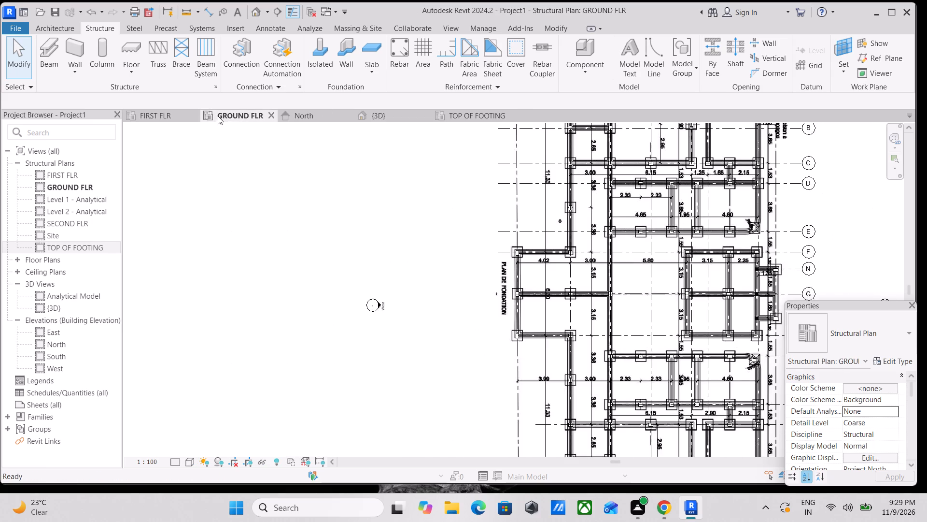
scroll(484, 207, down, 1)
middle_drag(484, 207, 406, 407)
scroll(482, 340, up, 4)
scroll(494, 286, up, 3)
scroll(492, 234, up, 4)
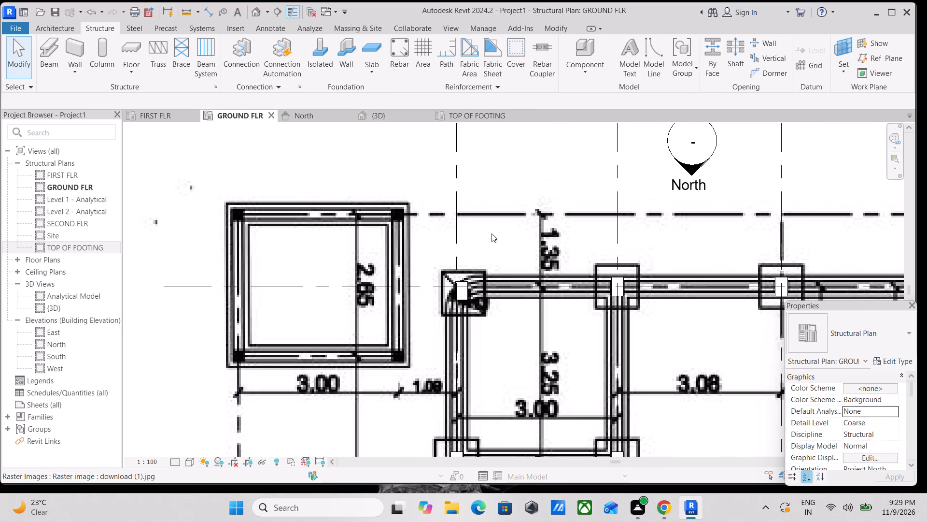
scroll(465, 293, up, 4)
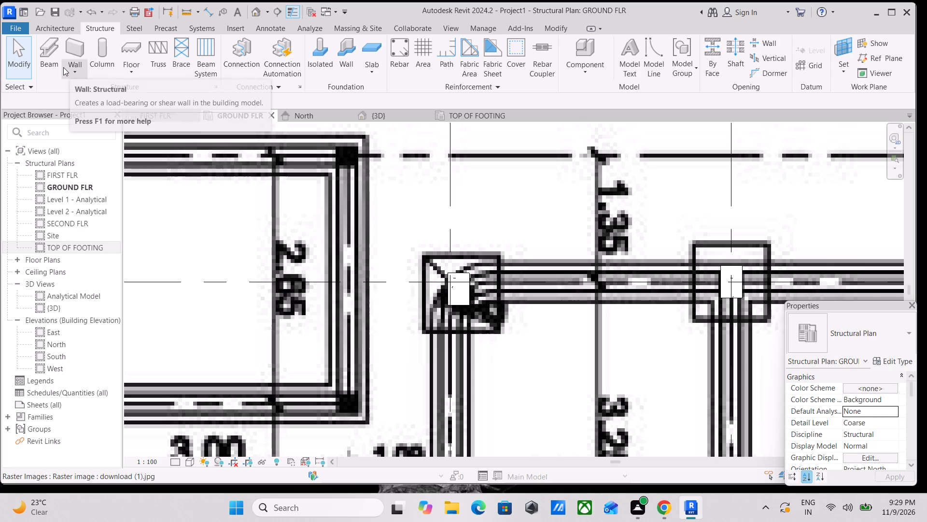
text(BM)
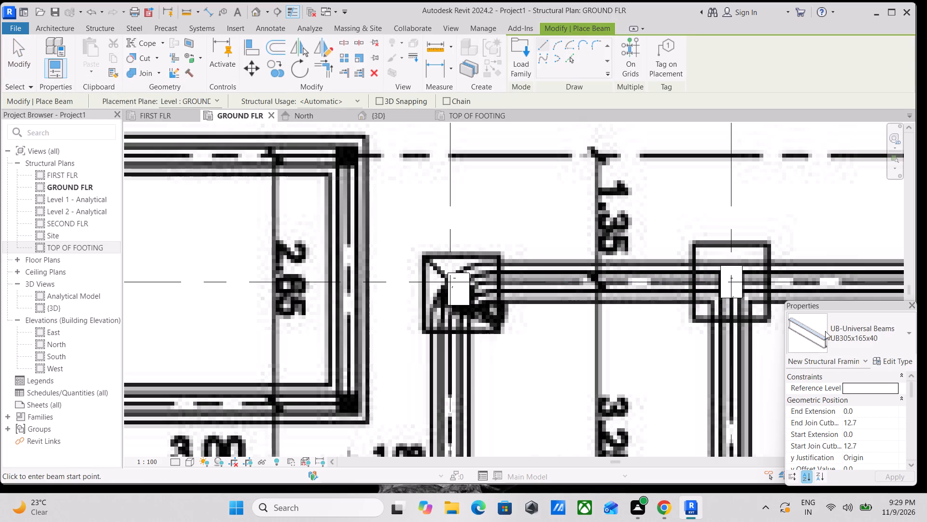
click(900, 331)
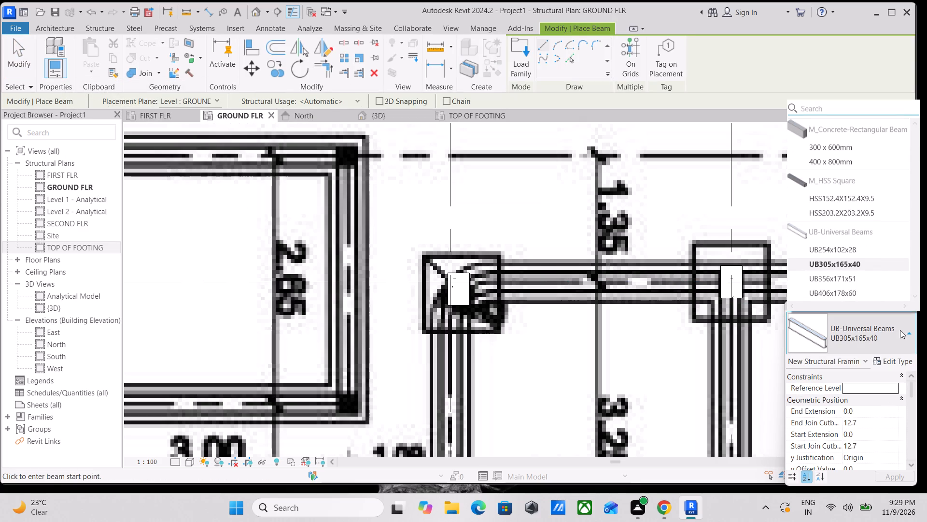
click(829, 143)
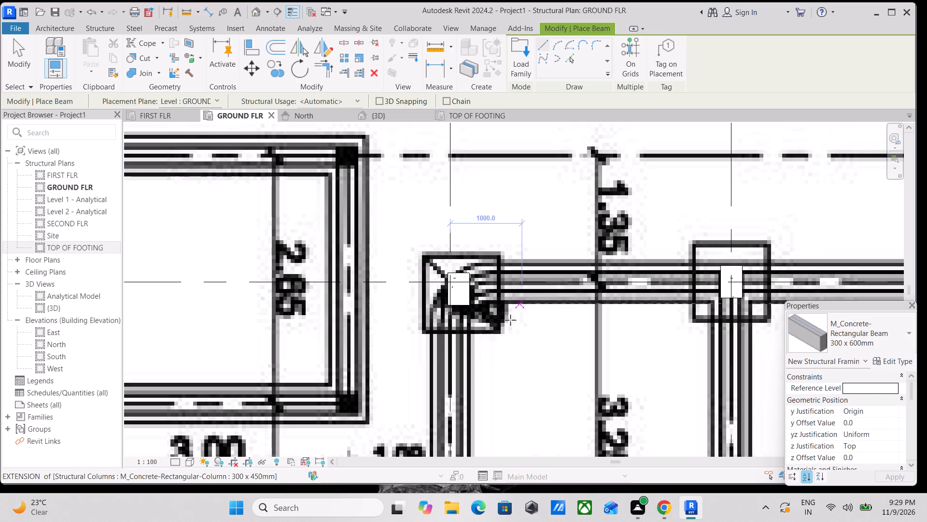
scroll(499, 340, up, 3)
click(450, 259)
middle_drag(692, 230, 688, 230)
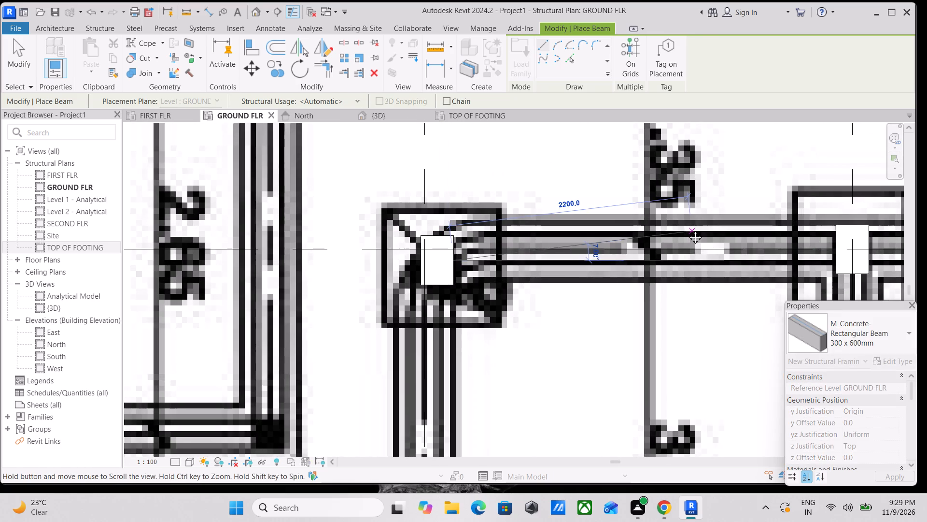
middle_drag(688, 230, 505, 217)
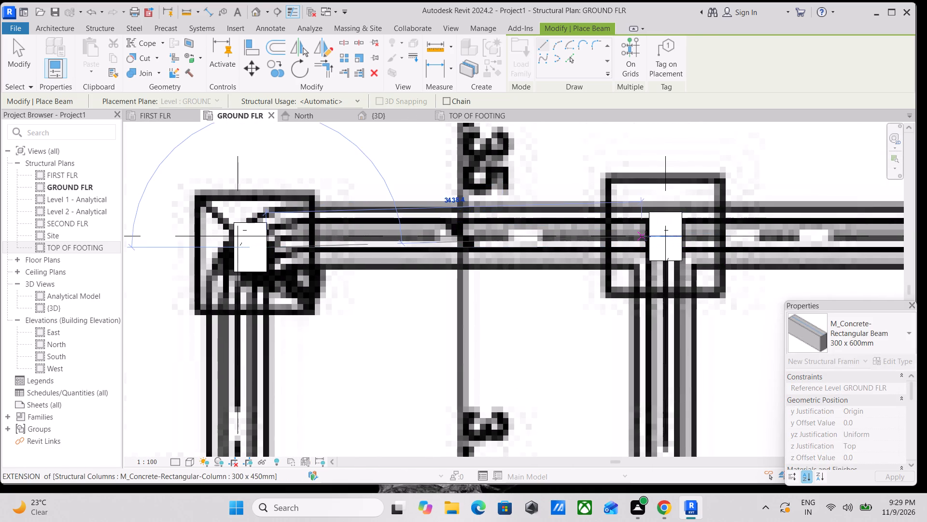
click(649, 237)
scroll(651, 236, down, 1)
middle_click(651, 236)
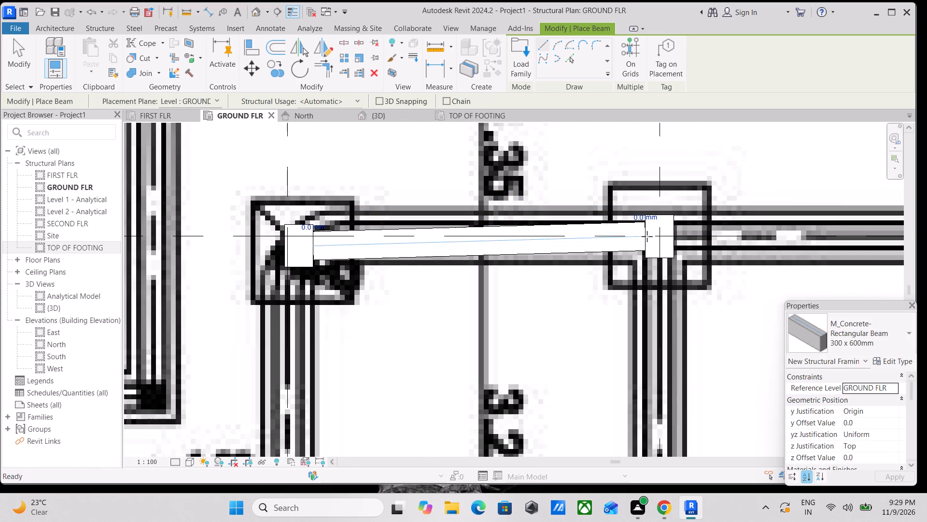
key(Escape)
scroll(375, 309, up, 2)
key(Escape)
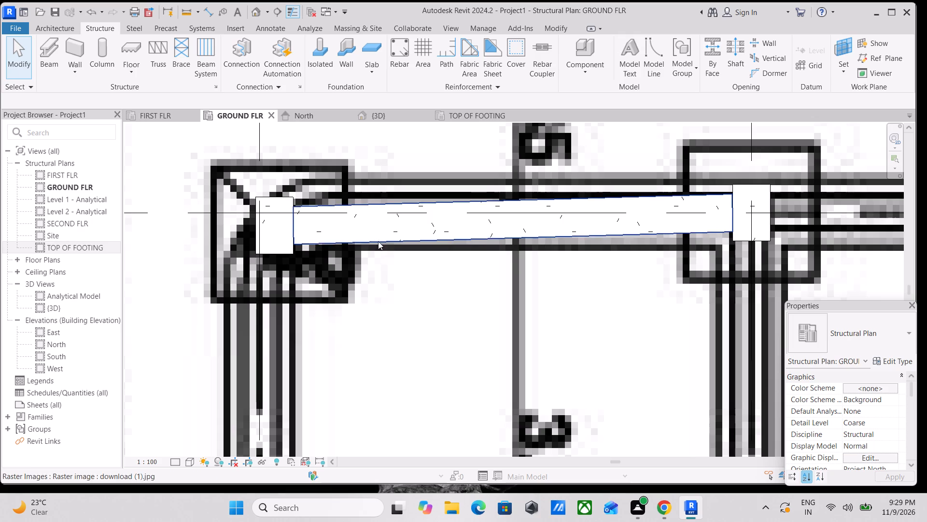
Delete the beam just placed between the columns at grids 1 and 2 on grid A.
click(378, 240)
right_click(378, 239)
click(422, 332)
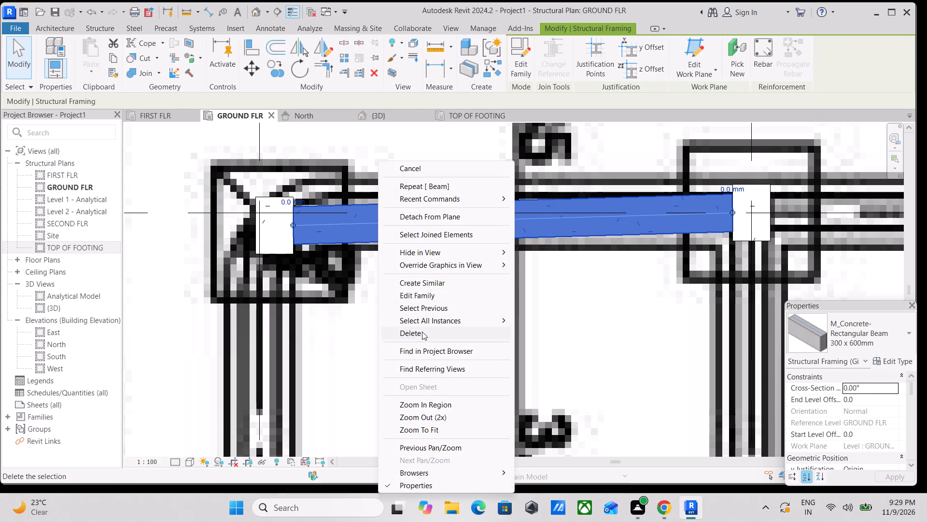
Temporarily hide the foundation plan raster image in the GROUND FLR view.
scroll(371, 237, down, 2)
middle_drag(369, 237, 422, 266)
scroll(586, 248, down, 3)
middle_drag(581, 247, 525, 246)
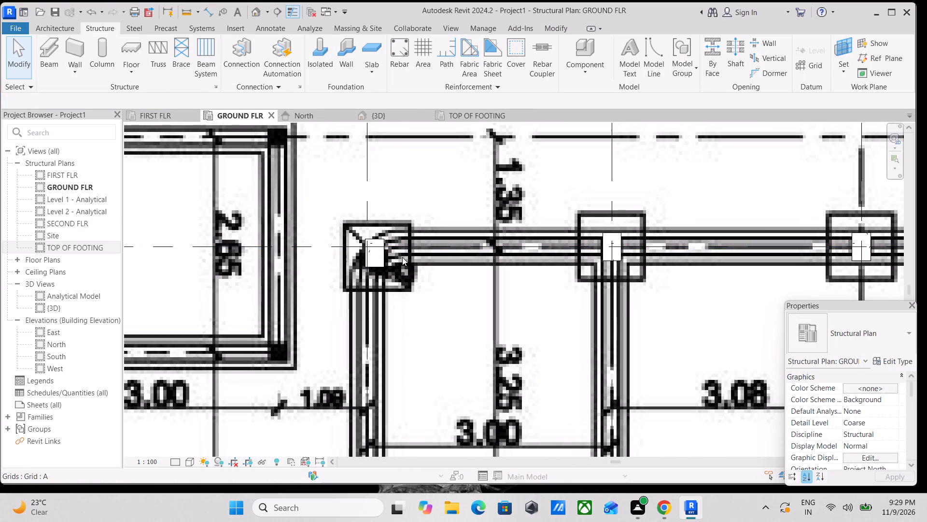
scroll(371, 246, up, 3)
scroll(384, 253, down, 1)
middle_drag(384, 252, 387, 265)
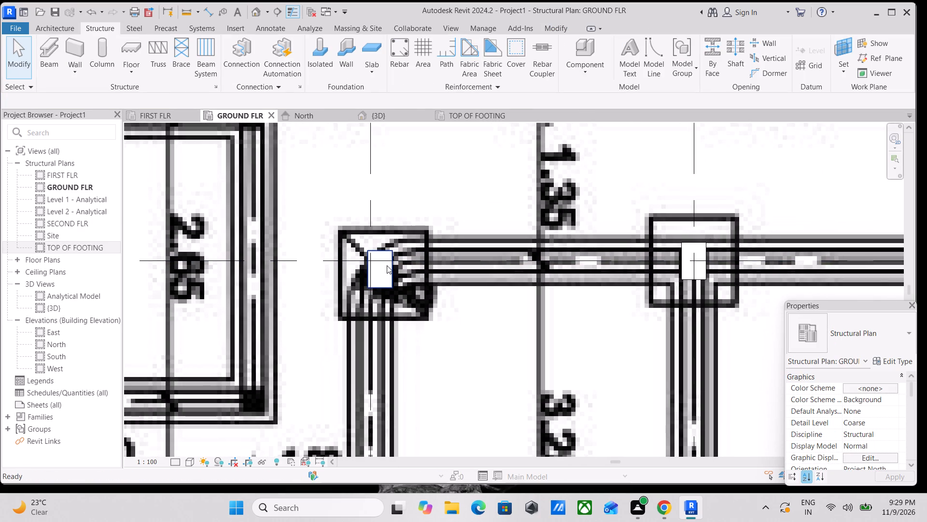
scroll(388, 265, down, 4)
scroll(447, 235, down, 3)
middle_drag(442, 235, 305, 335)
scroll(327, 335, down, 4)
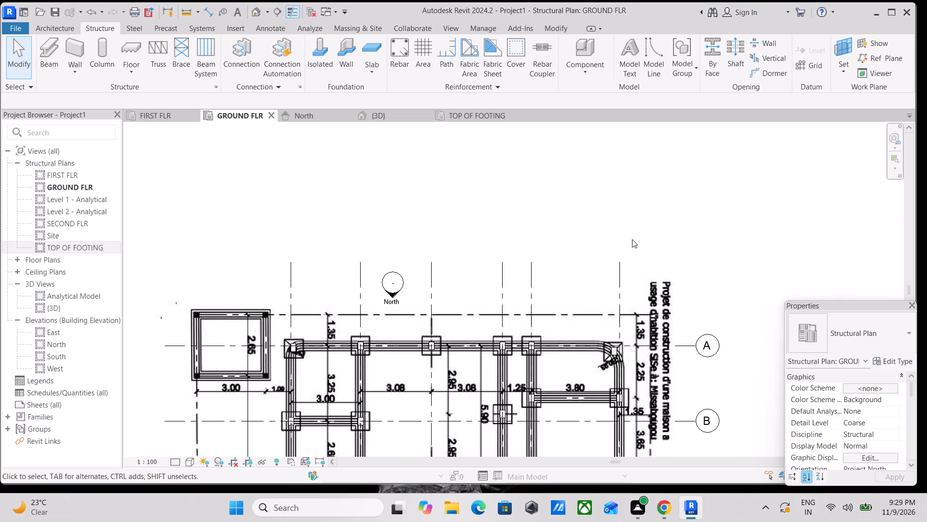
click(724, 273)
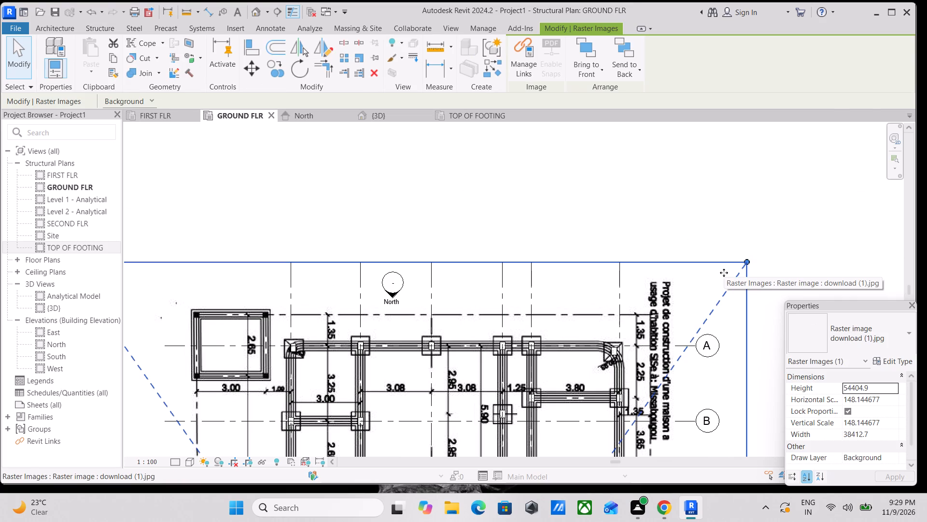
text(HH)
Nudge the corner column at grids A and 1 west and north until it is centred on the grid intersection.
scroll(244, 385, up, 4)
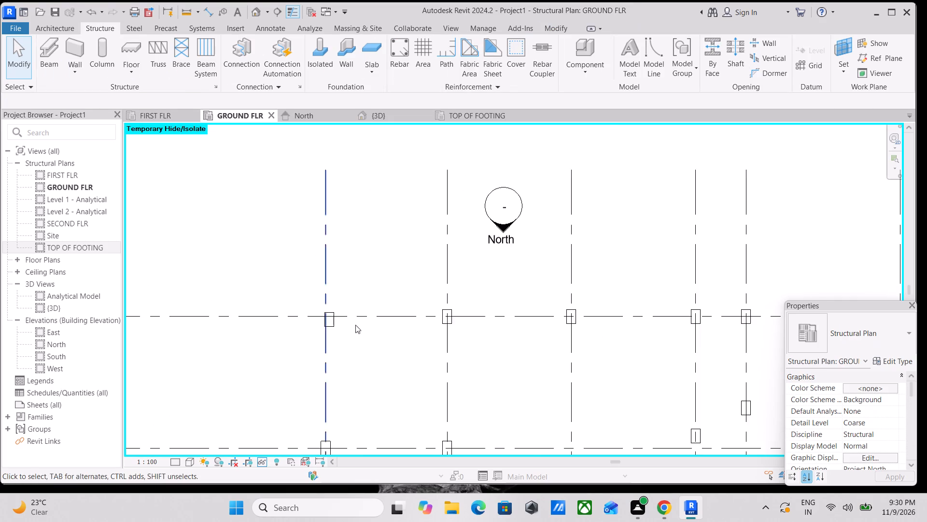
scroll(359, 320, up, 3)
middle_drag(340, 320, 404, 330)
scroll(375, 349, up, 5)
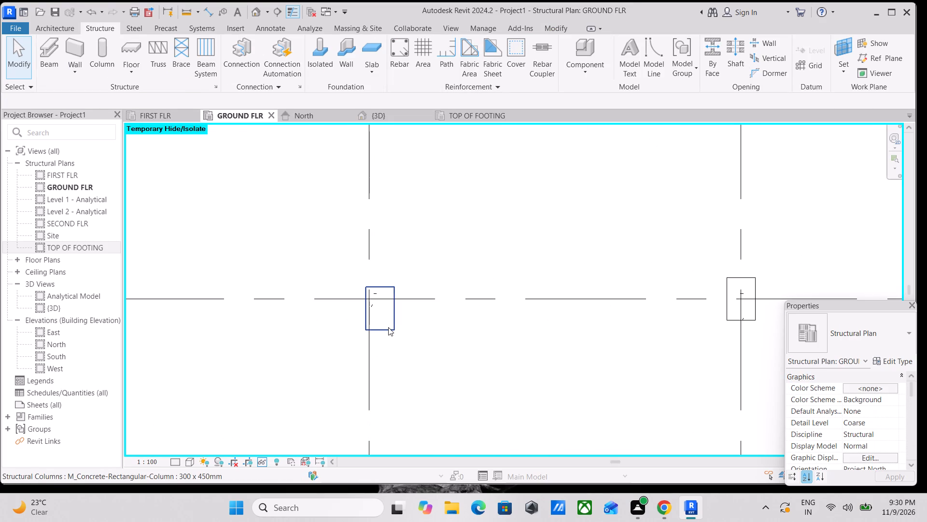
click(388, 327)
key(Left)
key(Left)
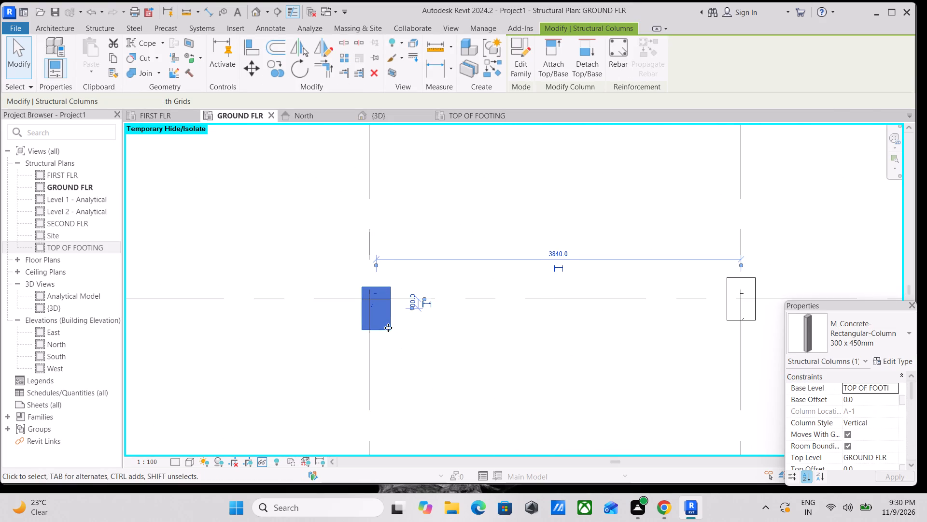
key(Left)
key(Left)
key(Left)
key(Left)
key(Up)
key(Up)
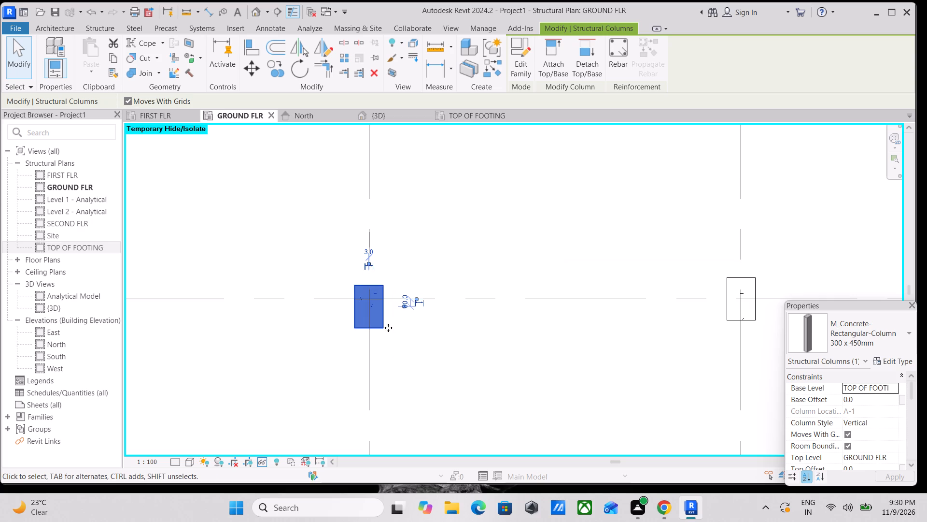
key(Up)
key(Up)
key(Up)
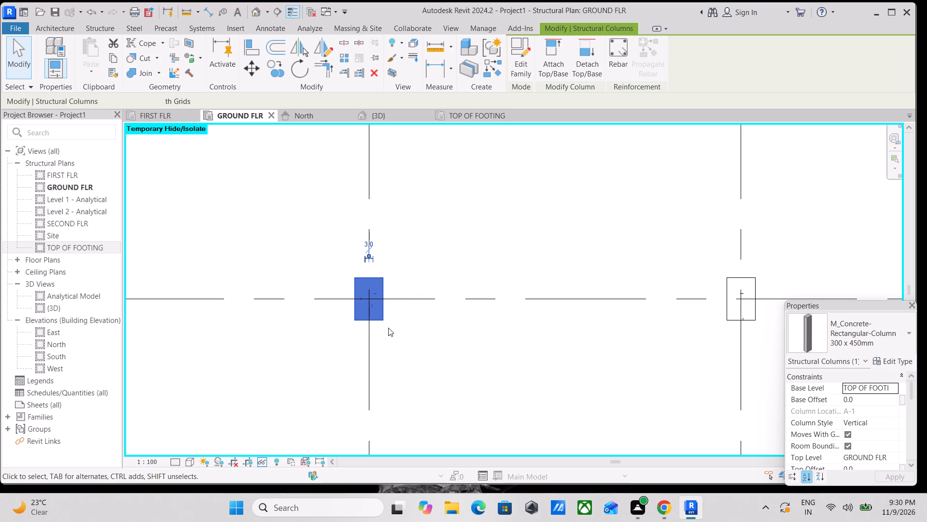
key(Escape)
Place a 300 x 600mm M_Concrete-Rectangular Beam on grid A between the facing sides of the columns at grids 1 and 2.
text(BM)
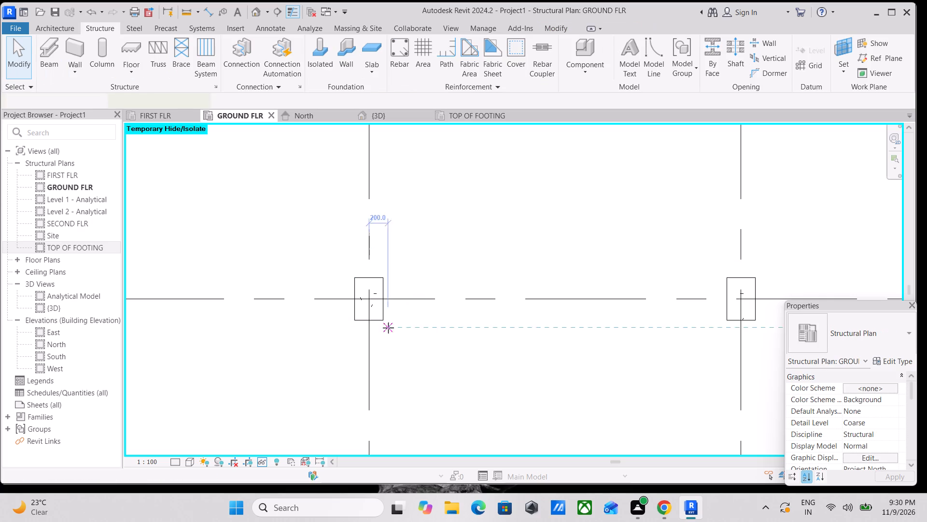
scroll(373, 295, up, 3)
click(386, 299)
middle_drag(523, 300, 434, 302)
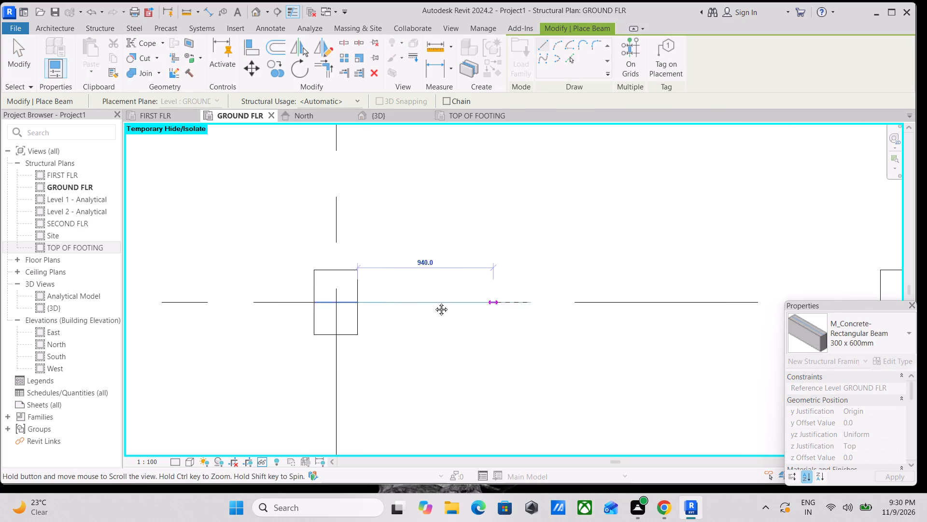
middle_drag(434, 302, 285, 282)
middle_drag(499, 278, 385, 275)
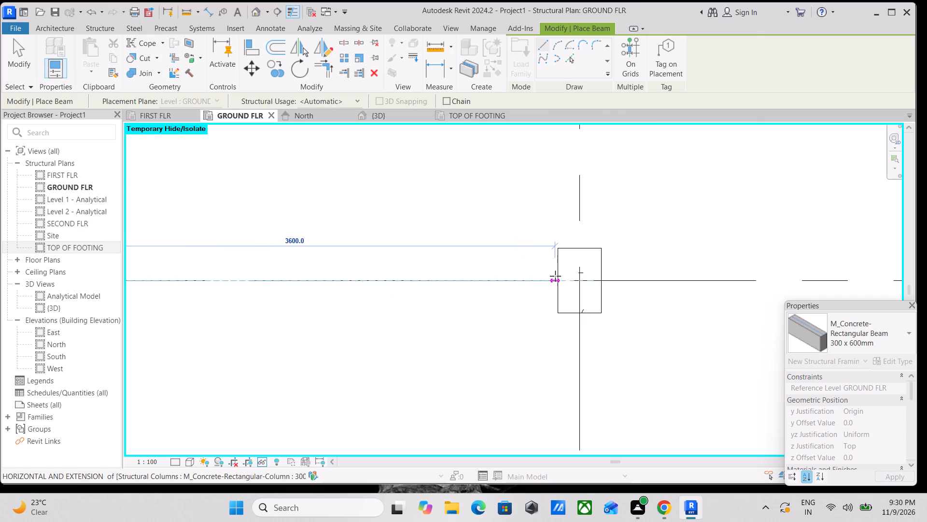
click(557, 277)
key(Escape)
Place a 300 x 600mm concrete beam along grid A between the columns at grids 2 and 3.
scroll(558, 275, down, 9)
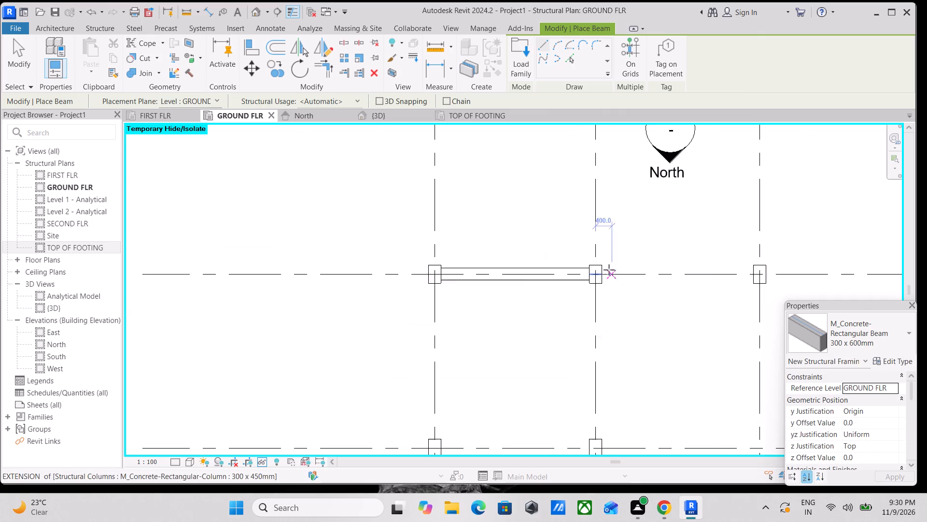
middle_drag(607, 270, 431, 286)
scroll(433, 287, up, 7)
click(410, 290)
scroll(556, 276, down, 1)
middle_drag(556, 276, 465, 279)
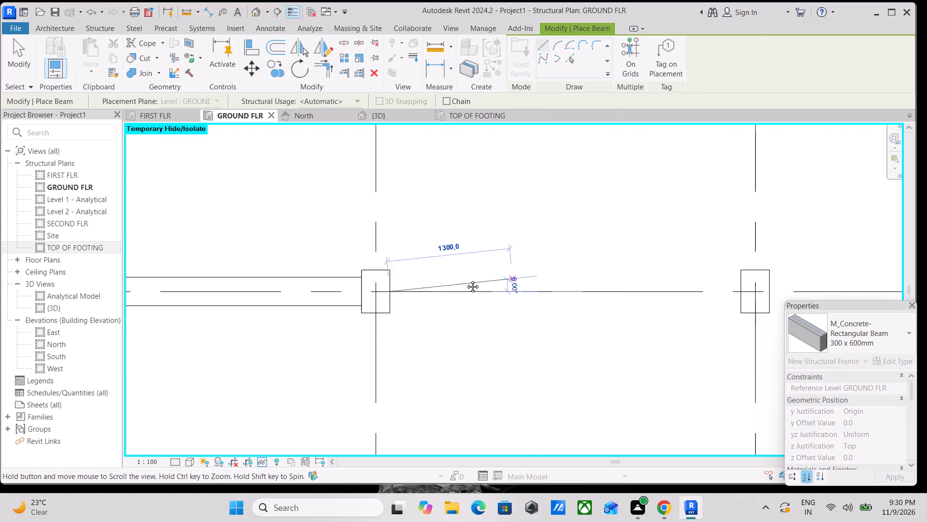
middle_drag(465, 279, 430, 274)
click(659, 290)
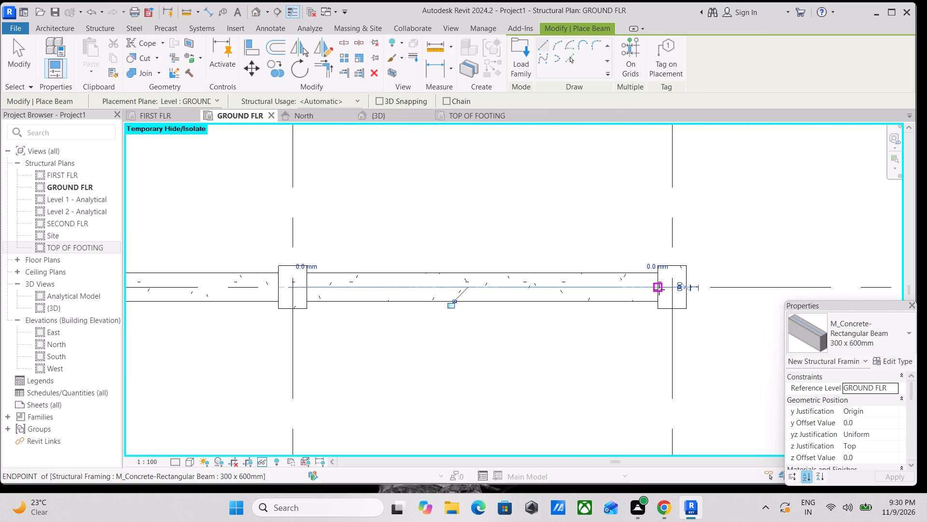
key(Escape)
Place a 300 x 600mm concrete beam along grid A between the columns at grids 3 and 4.
scroll(661, 288, down, 3)
middle_drag(641, 290, 385, 308)
scroll(425, 307, up, 7)
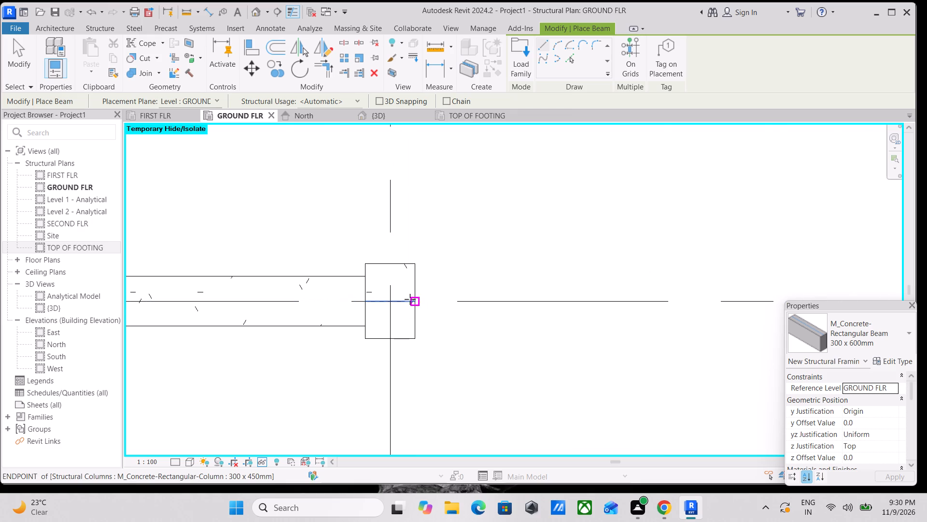
click(410, 299)
middle_drag(577, 283, 351, 275)
scroll(460, 269, down, 3)
middle_drag(429, 270, 300, 284)
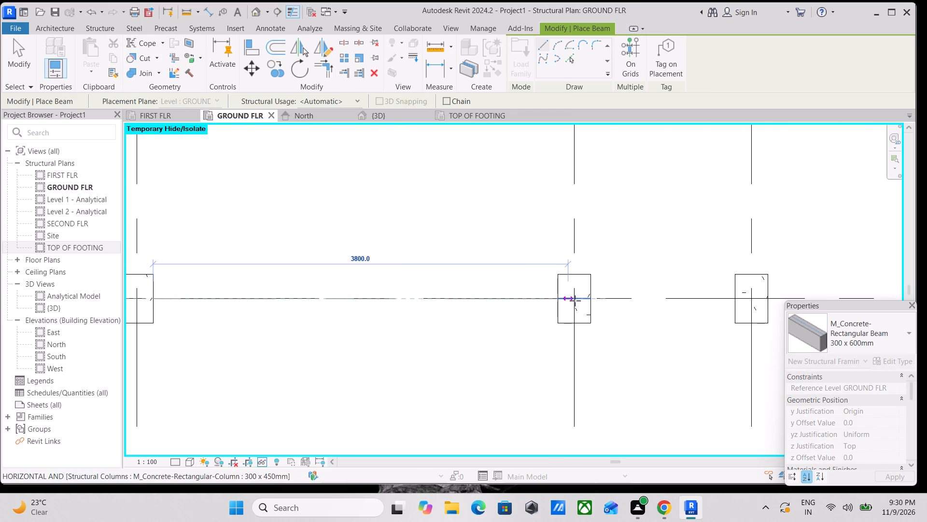
click(558, 299)
key(Escape)
Place a 300 x 600mm concrete beam along grid A between the columns at grids 4 and 5.
scroll(599, 298, up, 3)
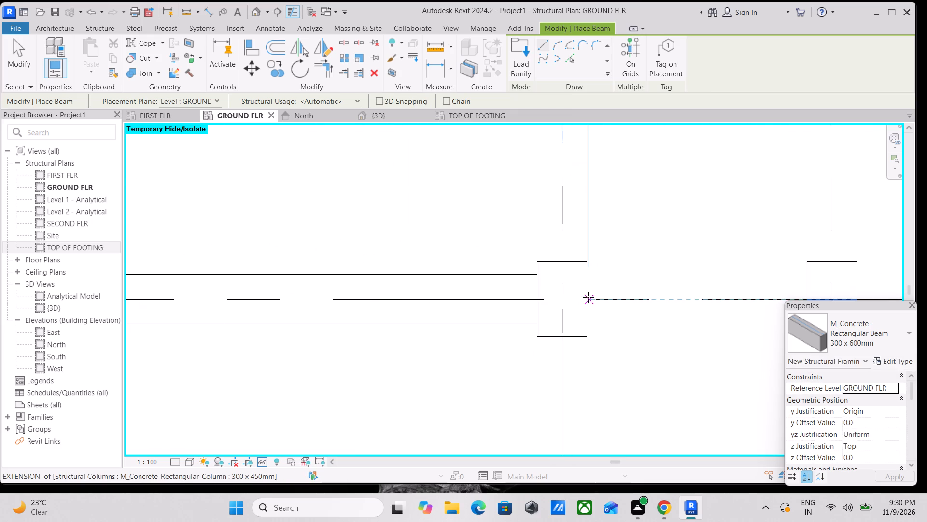
click(585, 297)
middle_drag(730, 295, 534, 300)
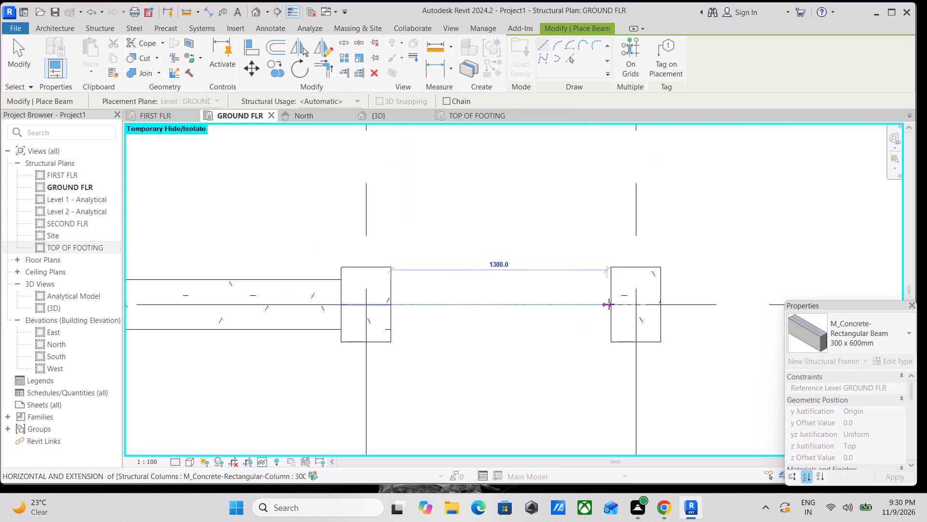
click(614, 305)
key(Escape)
Nudge the off-grid column near grids A and 6 north and east until it is centred on the grid intersection.
scroll(614, 304, down, 9)
middle_drag(596, 300, 465, 290)
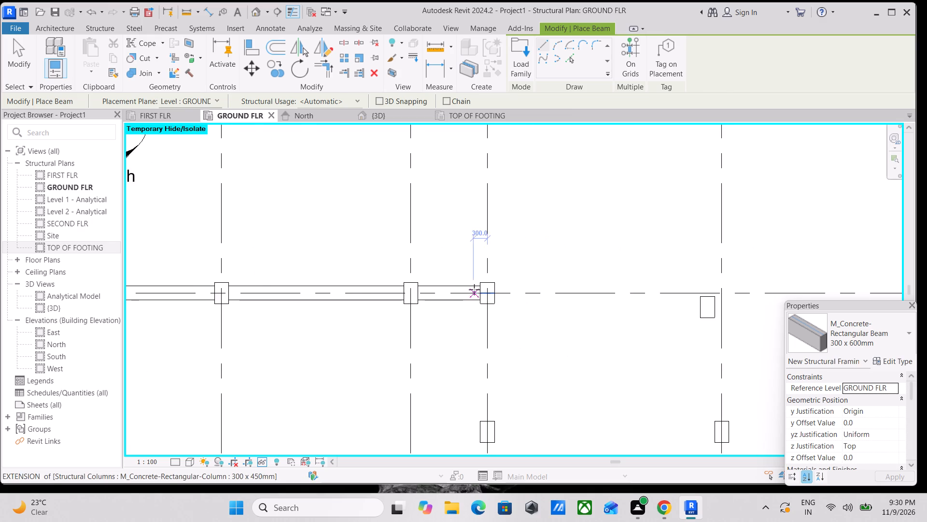
scroll(475, 290, down, 3)
scroll(517, 297, down, 2)
middle_drag(510, 306, 469, 322)
key(Escape)
scroll(548, 304, up, 3)
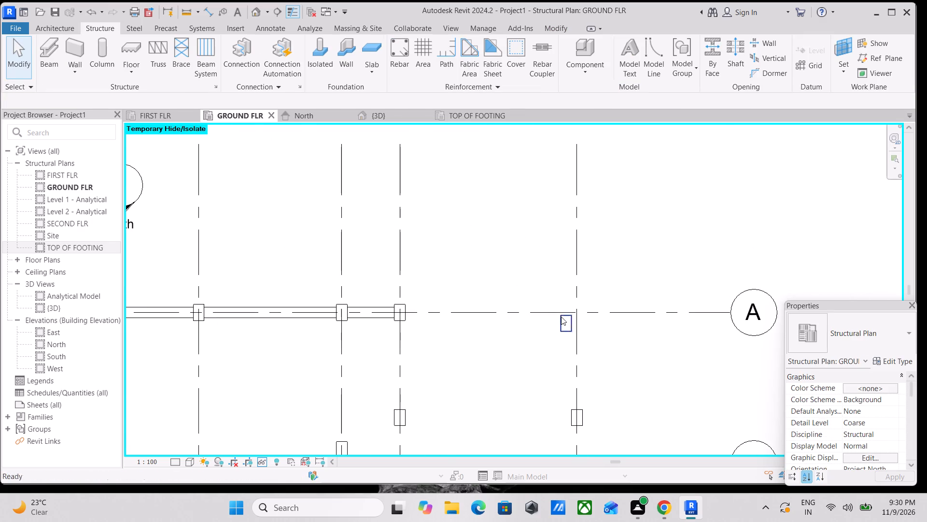
key(Escape)
scroll(570, 321, up, 4)
key(Escape)
click(571, 317)
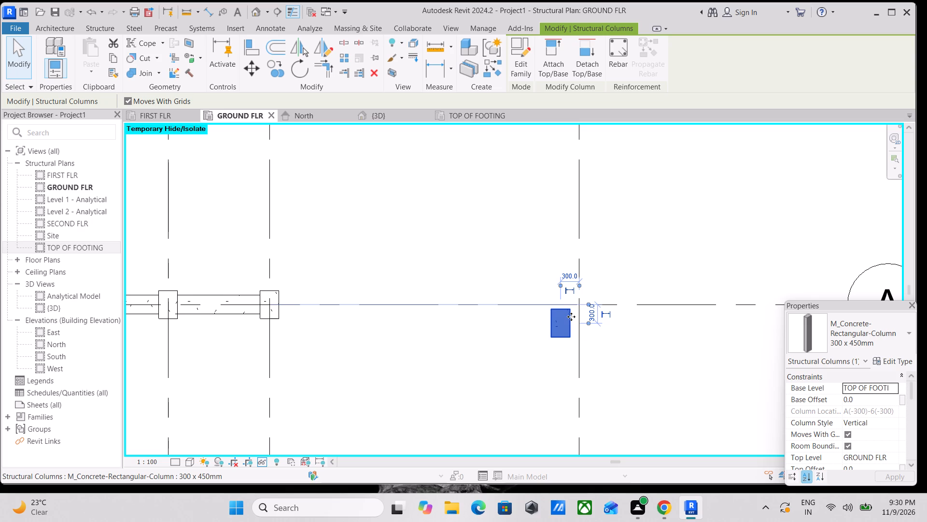
scroll(528, 393, up, 3)
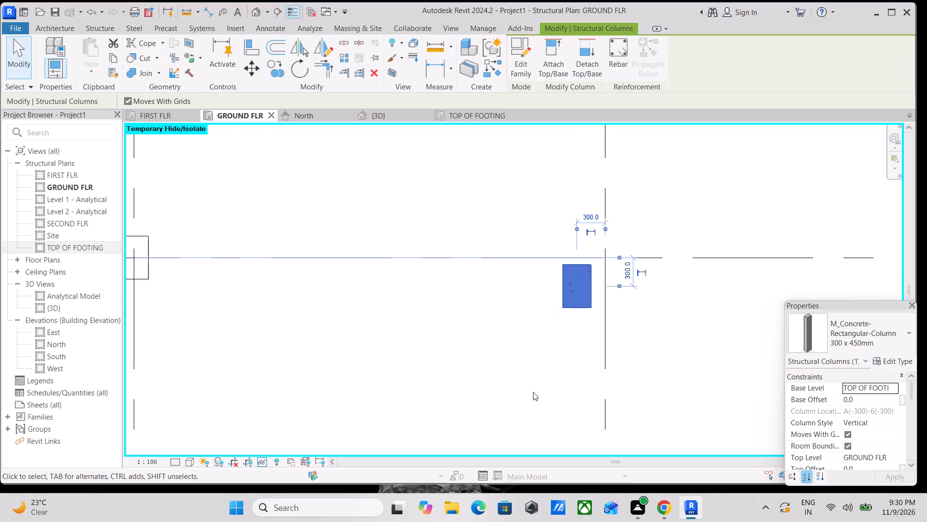
scroll(569, 336, down, 3)
key(Escape)
click(577, 317)
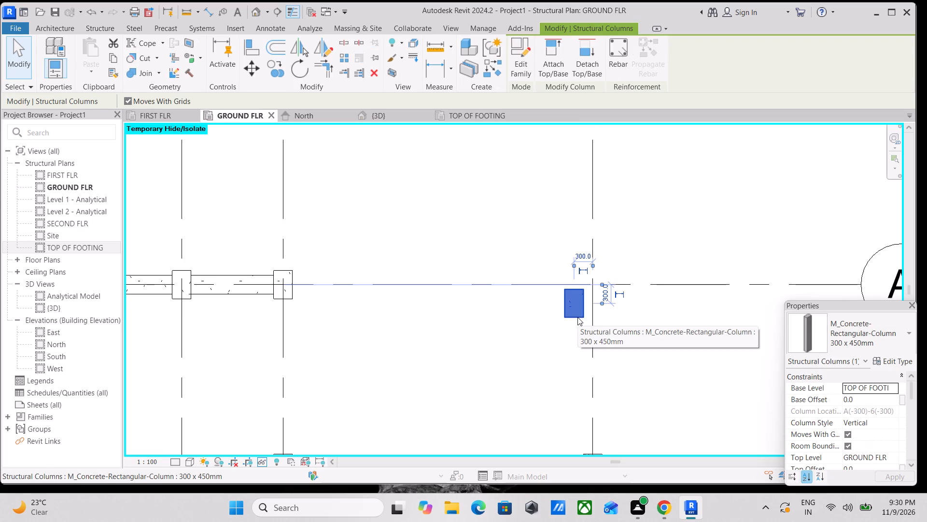
key(Up)
key(Up)
key(Up)
key(Up)
key(Up)
key(Up)
key(Up)
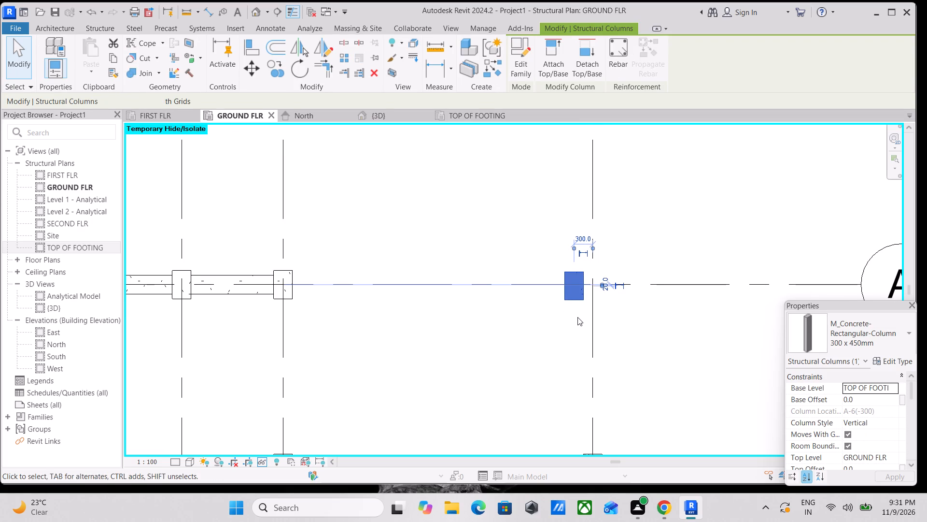
key(Right)
key(Right)
key(Right)
key(Right)
key(Right)
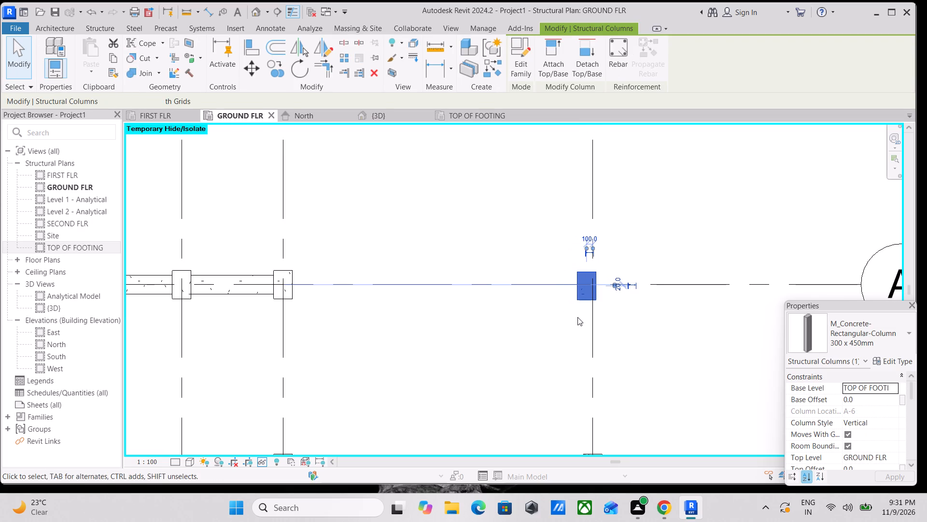
key(Right)
key(Right)
scroll(451, 310, down, 1)
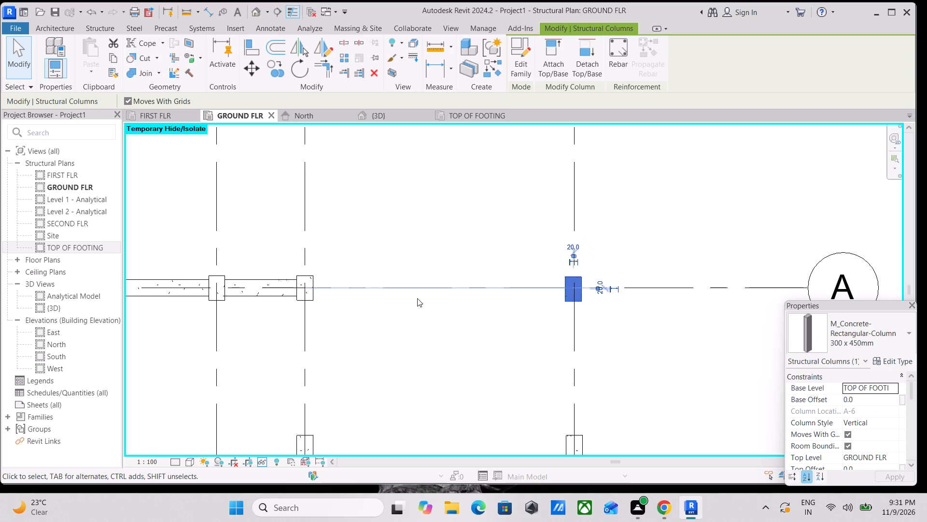
scroll(417, 298, down, 1)
key(Up)
middle_drag(360, 332, 442, 358)
scroll(394, 334, down, 1)
key(Escape)
Place a 300 x 600mm concrete beam along grid A between the columns at grids 5 and 6.
middle_drag(413, 337, 472, 346)
text(BM)
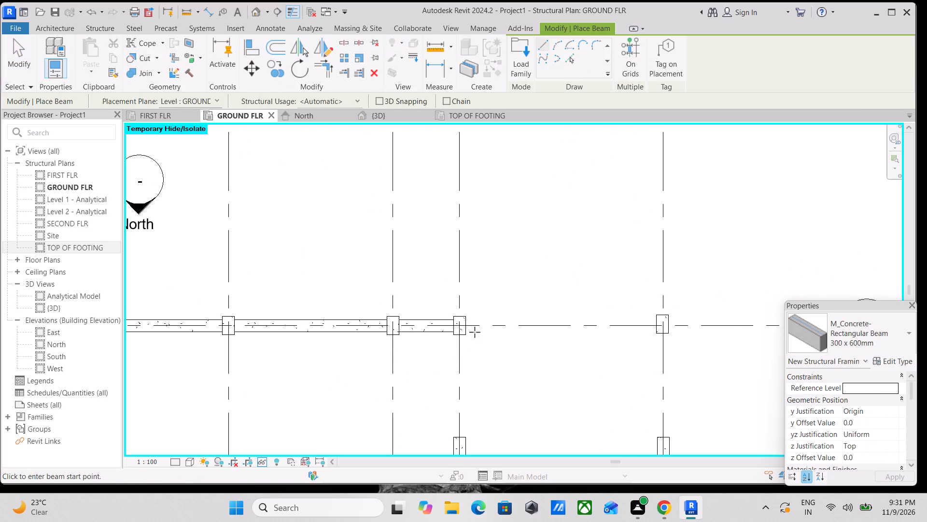
scroll(474, 319, up, 7)
click(455, 332)
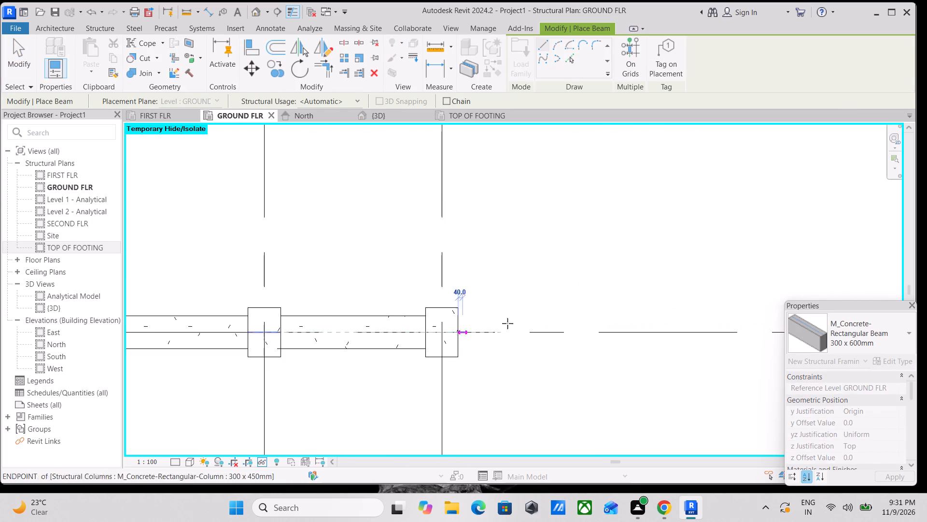
scroll(618, 324, down, 2)
middle_drag(615, 324, 369, 297)
scroll(361, 297, up, 1)
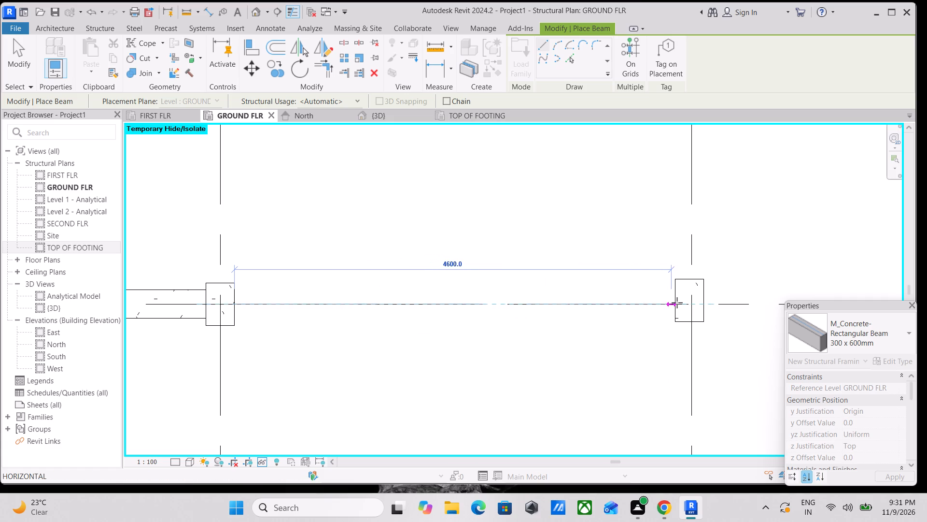
scroll(680, 303, up, 4)
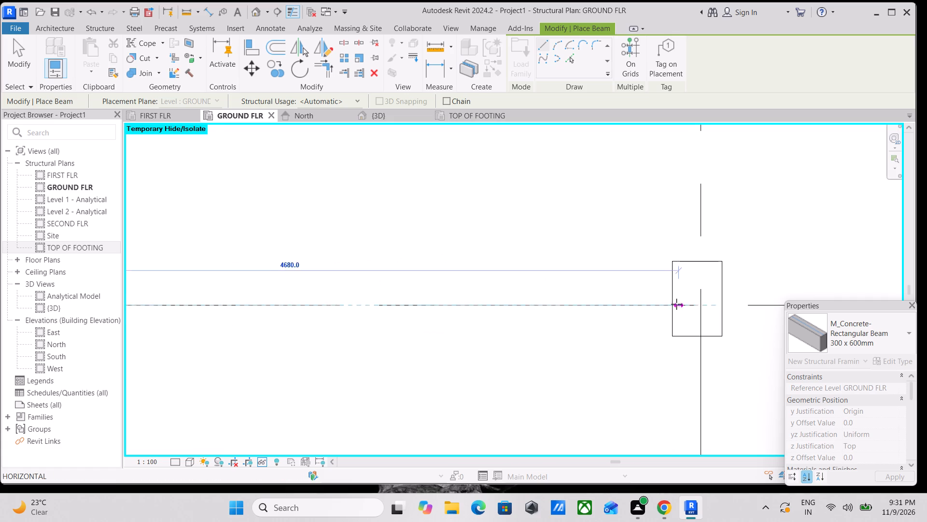
click(674, 306)
scroll(674, 306, down, 4)
key(Escape)
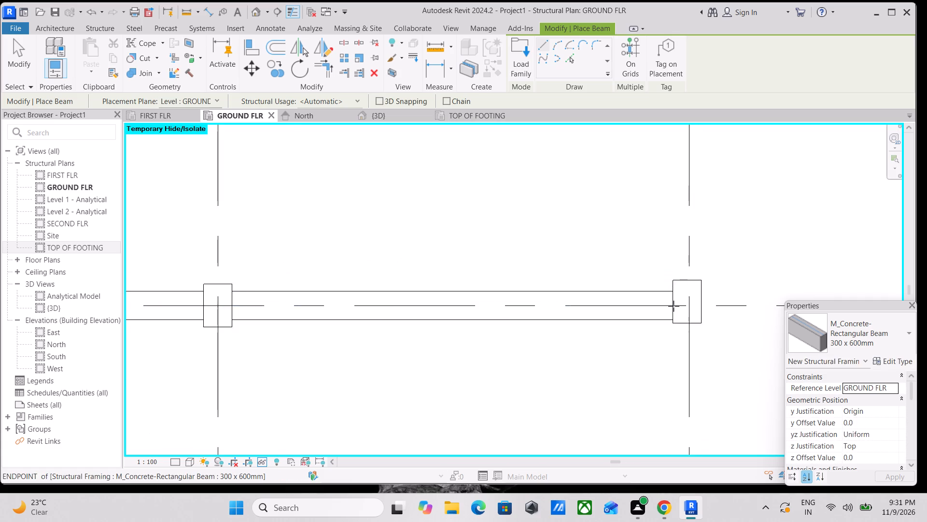
Place a 300 x 600mm concrete beam along grid 1 from the south face of the column at grid A to the column at grid B.
scroll(674, 306, down, 5)
scroll(590, 310, down, 6)
middle_drag(511, 360, 702, 283)
scroll(563, 331, down, 1)
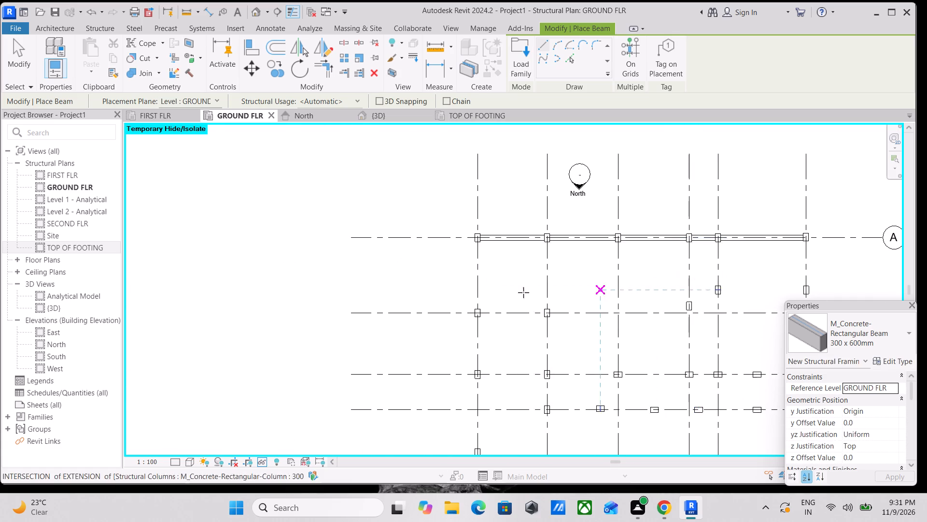
scroll(488, 293, down, 2)
middle_drag(490, 293, 527, 210)
scroll(535, 243, down, 2)
middle_drag(536, 241, 581, 170)
middle_drag(582, 266, 581, 266)
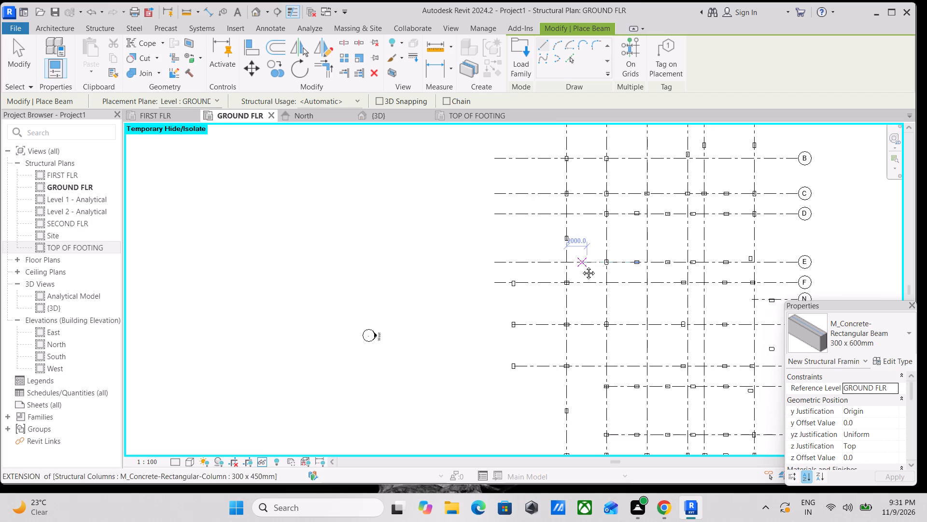
middle_drag(581, 266, 582, 282)
scroll(577, 246, up, 3)
middle_drag(580, 213, 588, 279)
scroll(579, 161, up, 6)
middle_drag(577, 161, 585, 294)
scroll(575, 257, up, 2)
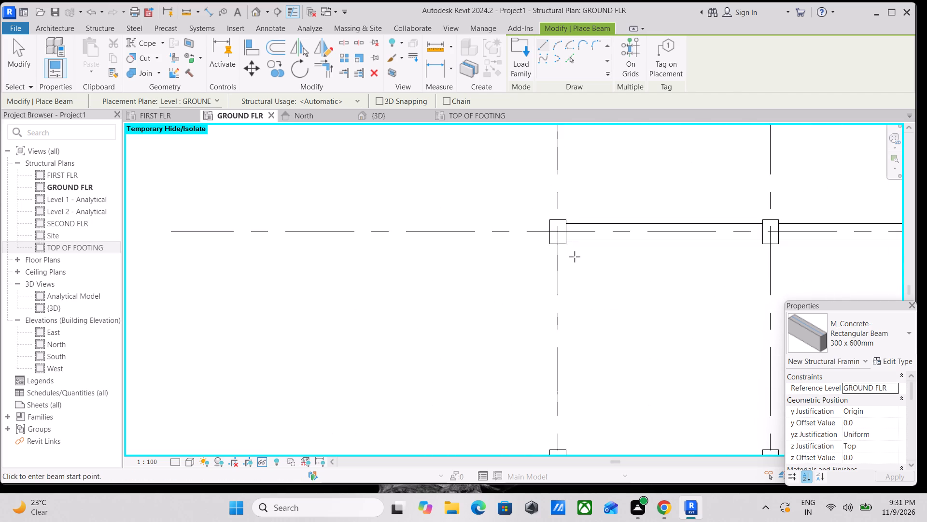
scroll(575, 257, up, 5)
click(547, 235)
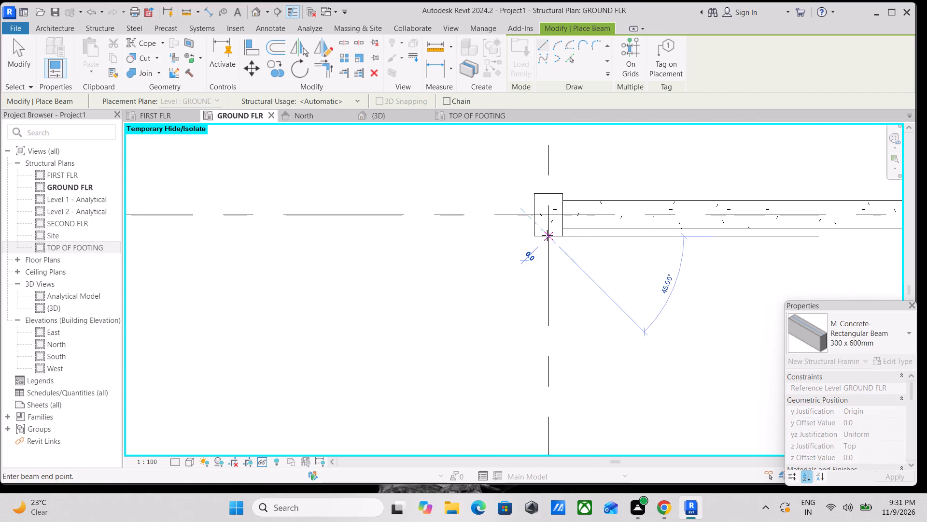
scroll(537, 420, down, 4)
middle_drag(535, 414, 539, 242)
scroll(544, 295, down, 3)
middle_drag(544, 285, 543, 220)
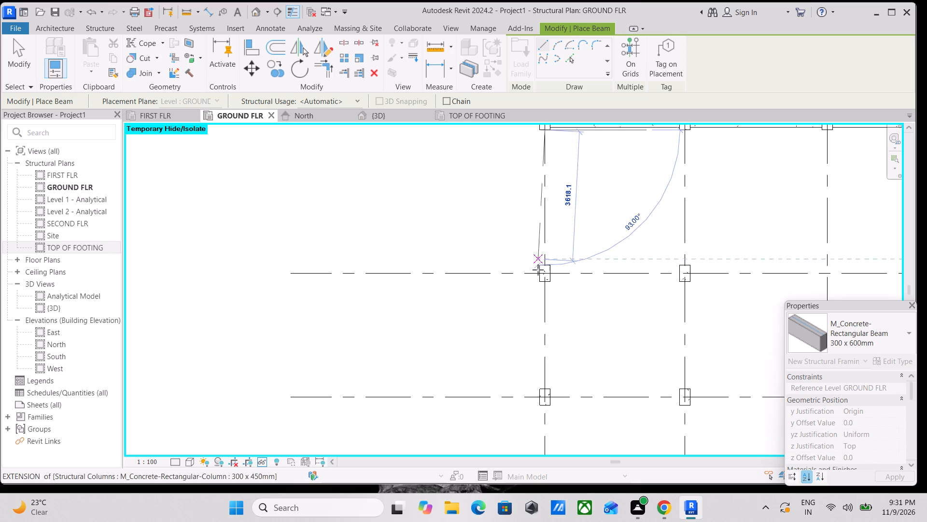
scroll(542, 269, up, 3)
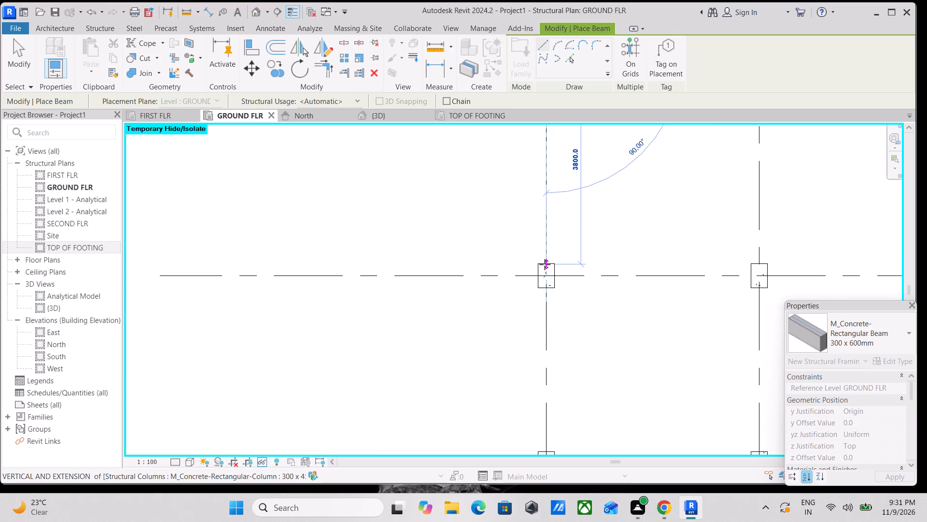
scroll(546, 272, up, 6)
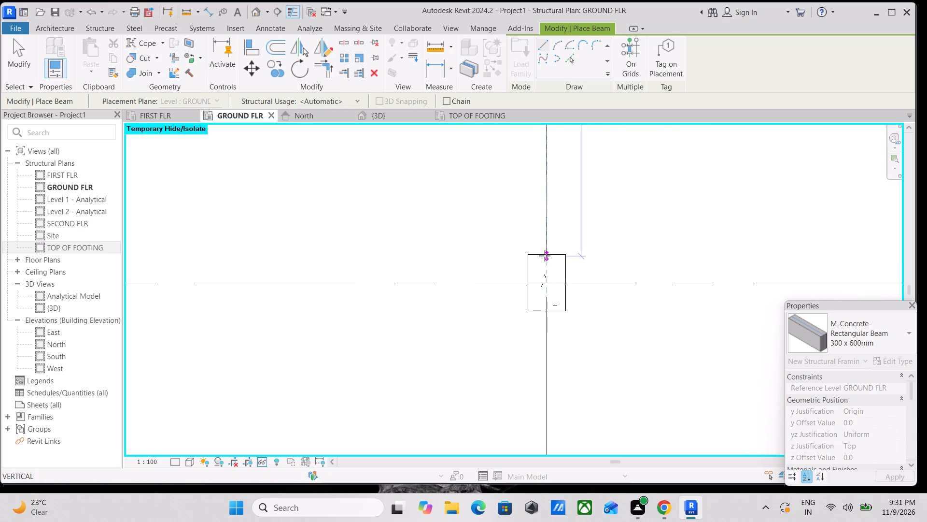
click(545, 256)
Place a 300 x 600mm concrete beam along grid 1 from the column at grid B south to the column at grid C.
scroll(545, 255, down, 5)
scroll(604, 221, down, 7)
middle_drag(603, 234, 587, 220)
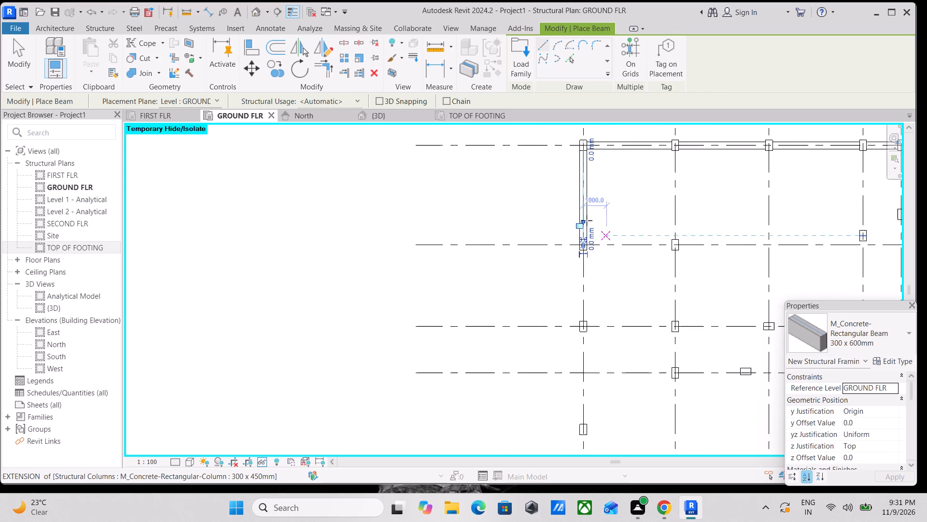
middle_drag(587, 220, 544, 182)
scroll(543, 312, up, 3)
scroll(520, 263, up, 3)
scroll(521, 251, down, 3)
middle_drag(524, 261, 547, 370)
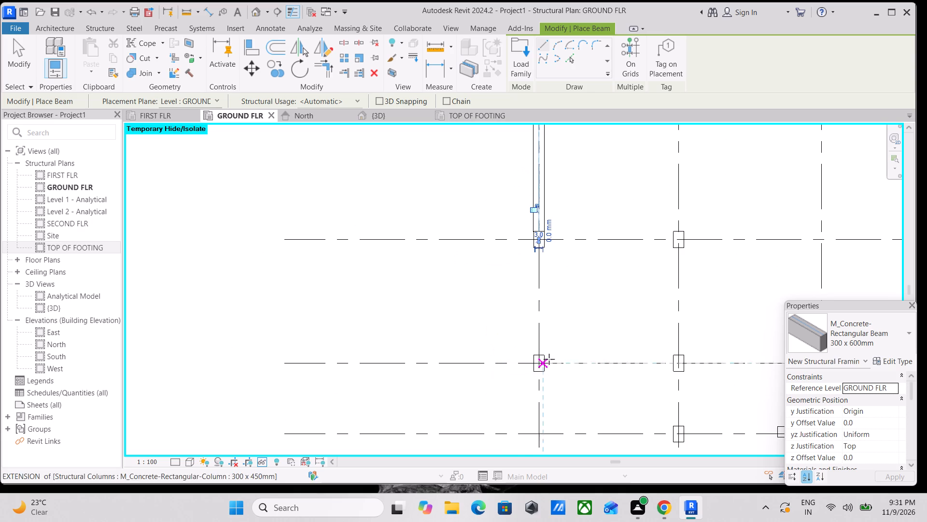
scroll(550, 239, up, 13)
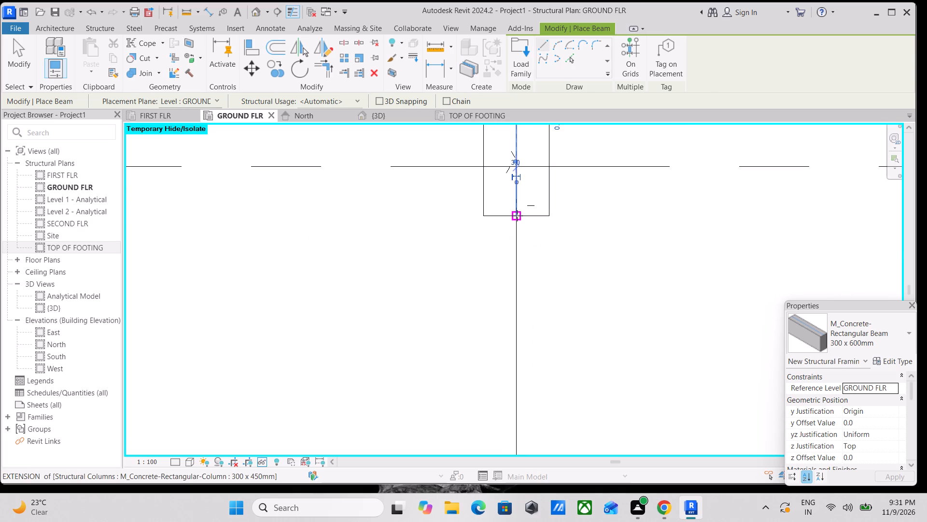
click(517, 216)
scroll(499, 362, down, 2)
middle_drag(499, 354, 506, 216)
scroll(514, 432, down, 3)
middle_drag(515, 418, 516, 239)
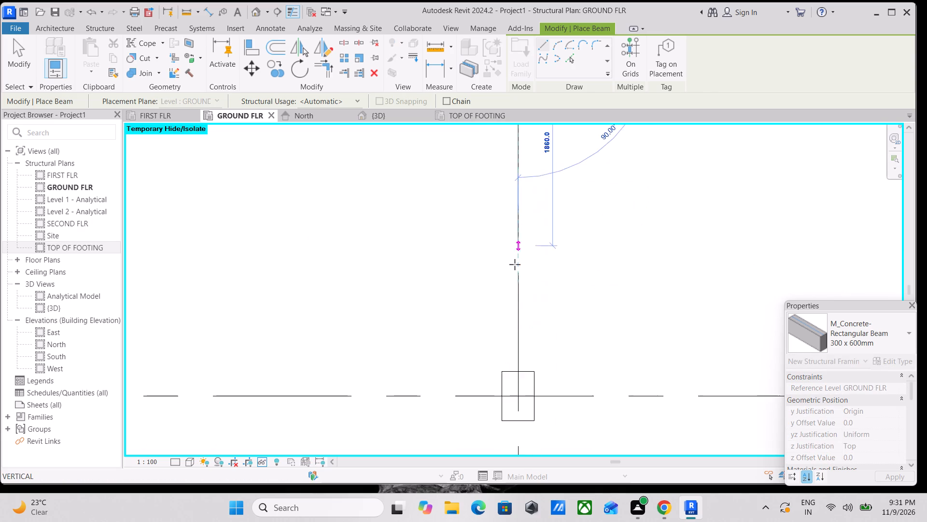
scroll(511, 302, down, 2)
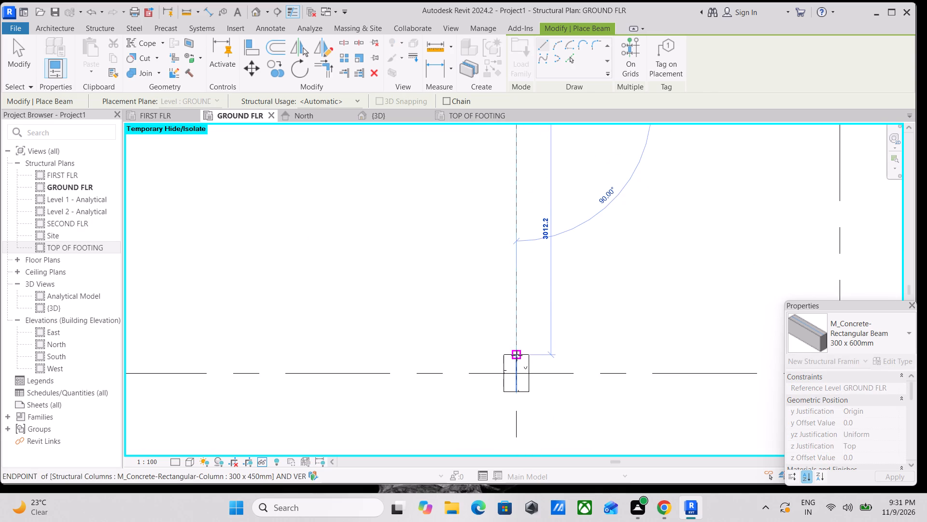
click(517, 355)
Place a 300 x 600mm concrete beam along grid 1 from the column at grid C to the column between grids D and E.
scroll(517, 355, down, 2)
scroll(569, 316, down, 4)
middle_drag(570, 320, 558, 257)
scroll(554, 331, up, 3)
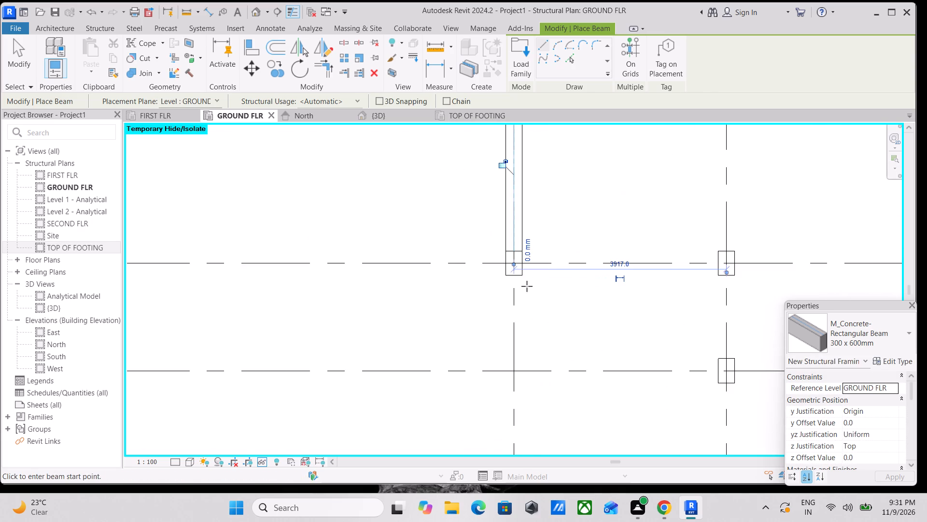
scroll(521, 276, up, 6)
click(508, 270)
scroll(530, 385, down, 1)
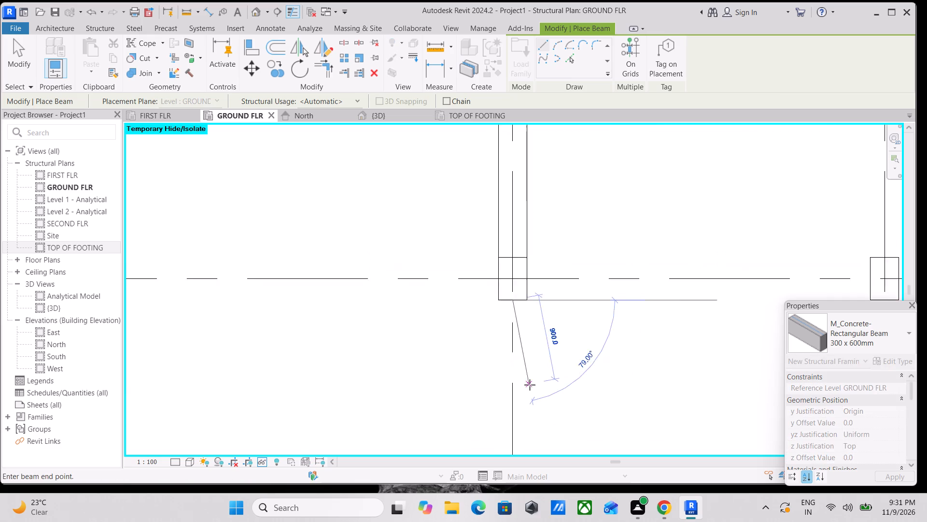
scroll(530, 385, down, 2)
middle_drag(527, 381, 506, 240)
scroll(510, 304, down, 3)
middle_drag(509, 292, 516, 216)
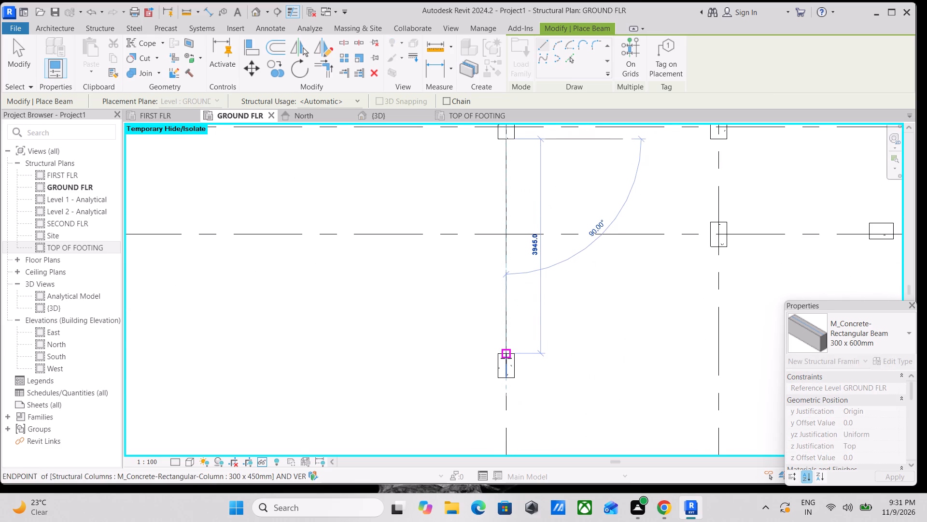
click(506, 358)
key(Escape)
Place a 300 x 600mm concrete beam along grid 1 from the column between grids D and E to the column at grid F.
scroll(583, 319, down, 4)
middle_drag(575, 303, 576, 203)
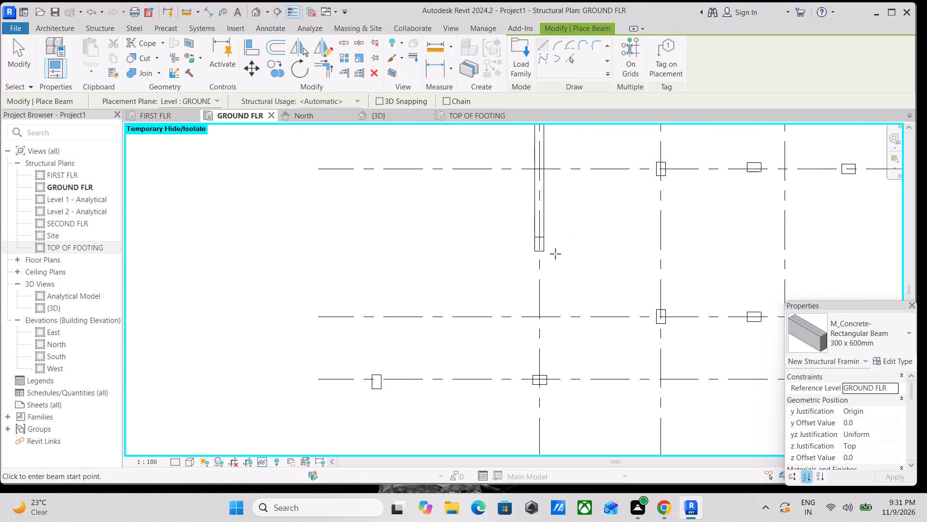
scroll(555, 254, up, 10)
click(527, 239)
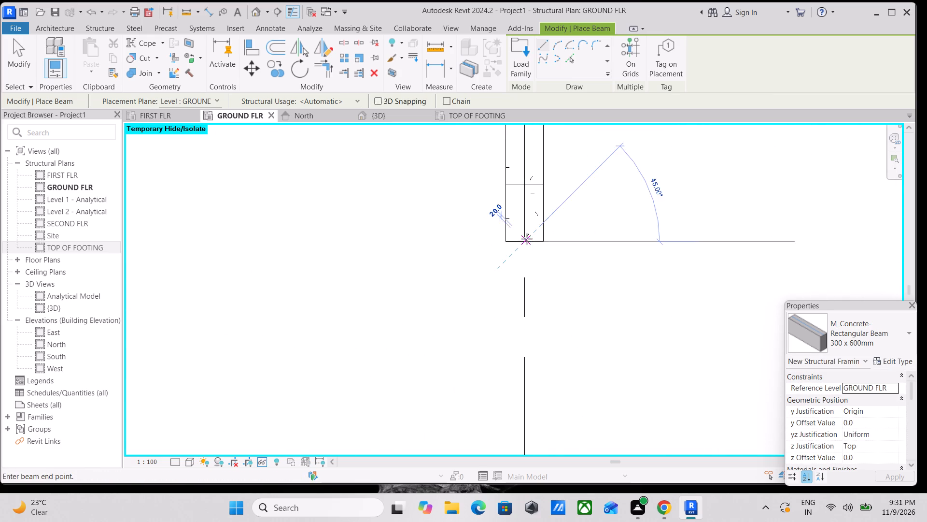
scroll(533, 364, down, 4)
middle_drag(533, 365, 495, 199)
scroll(495, 257, down, 2)
middle_drag(492, 258, 486, 197)
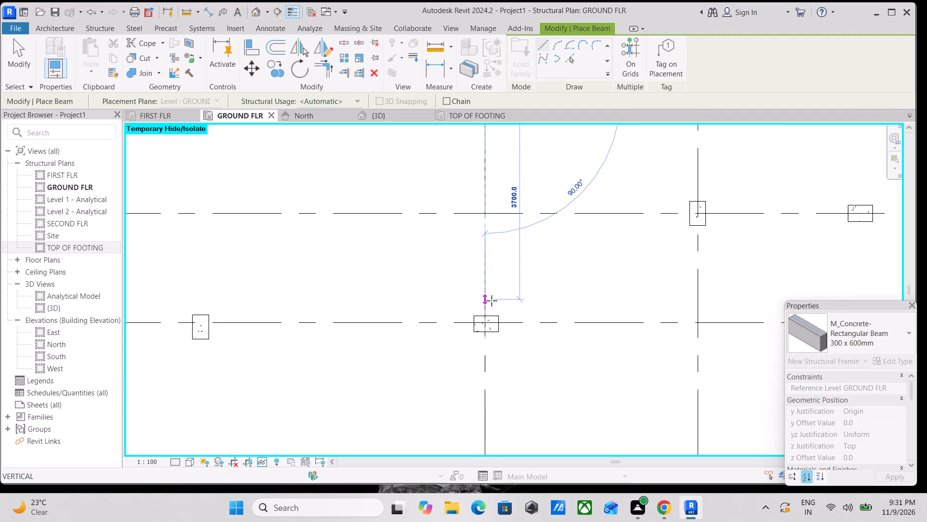
scroll(487, 317, up, 3)
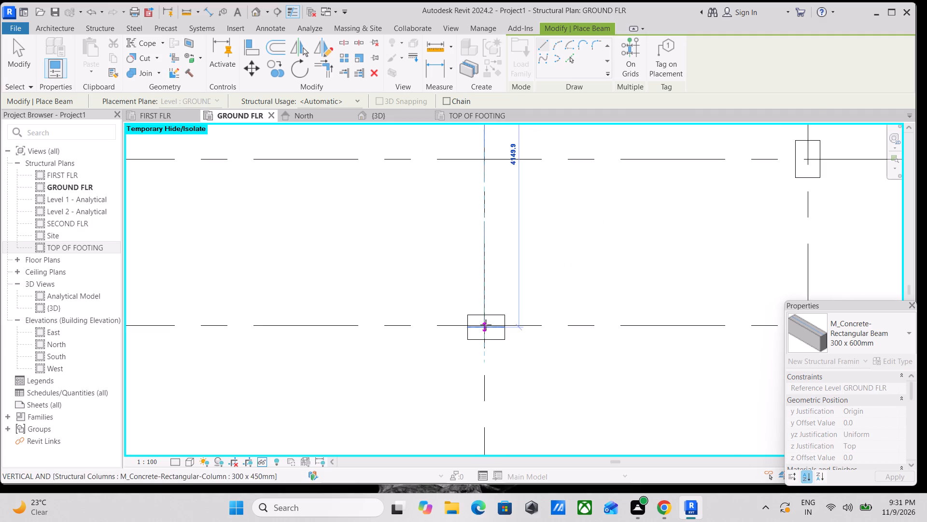
click(486, 316)
Place a 300 x 600mm concrete beam along grid F from the grid 1 column west to the outer column.
scroll(486, 315, down, 3)
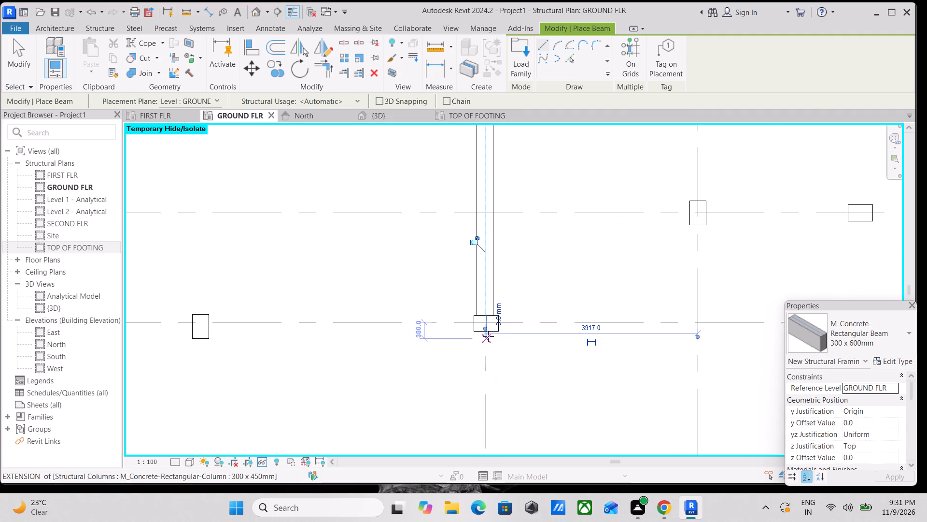
scroll(482, 333, up, 5)
click(473, 319)
middle_drag(327, 314, 634, 313)
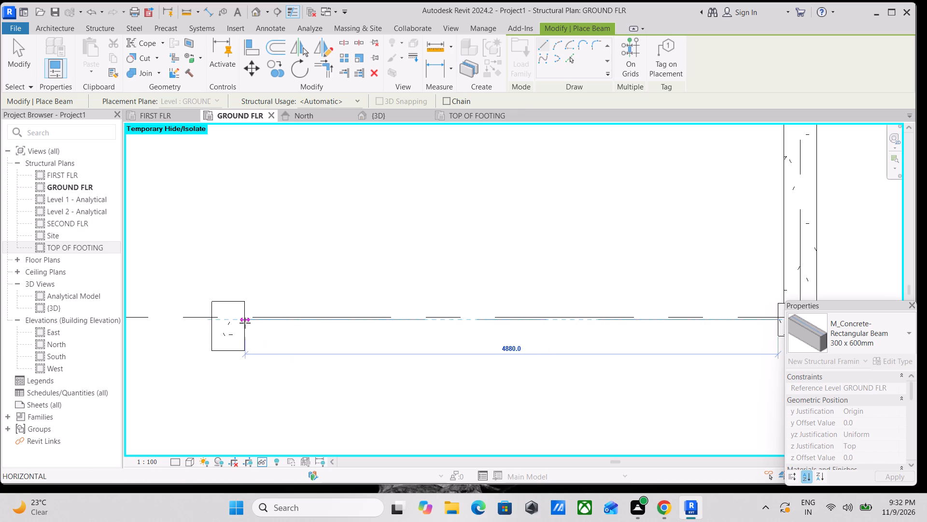
click(242, 323)
Place a 300 x 600mm concrete beam from the outer west column at grid F south to the outer west column at grid G.
scroll(242, 323, down, 3)
middle_drag(242, 323, 304, 291)
scroll(308, 318, down, 2)
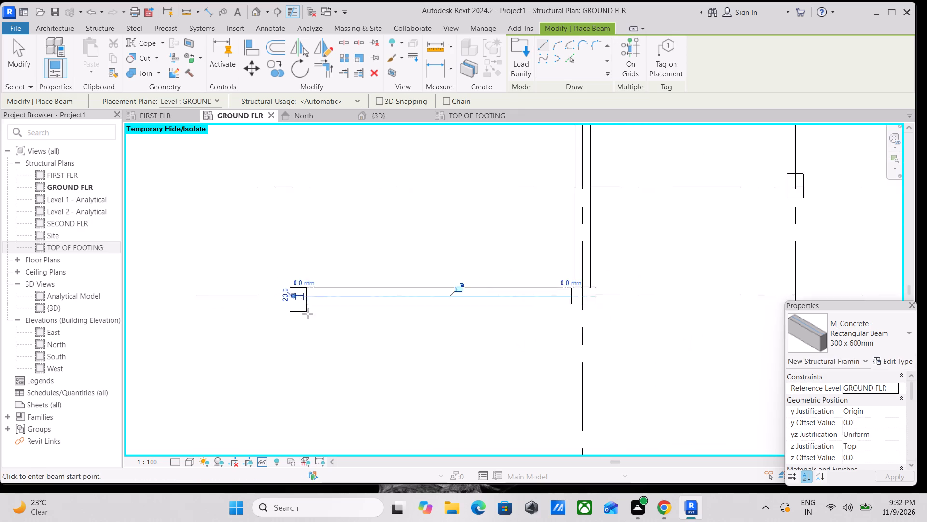
scroll(308, 314, down, 1)
middle_drag(310, 296, 390, 230)
scroll(393, 303, down, 3)
middle_drag(393, 298, 420, 238)
scroll(408, 219, up, 5)
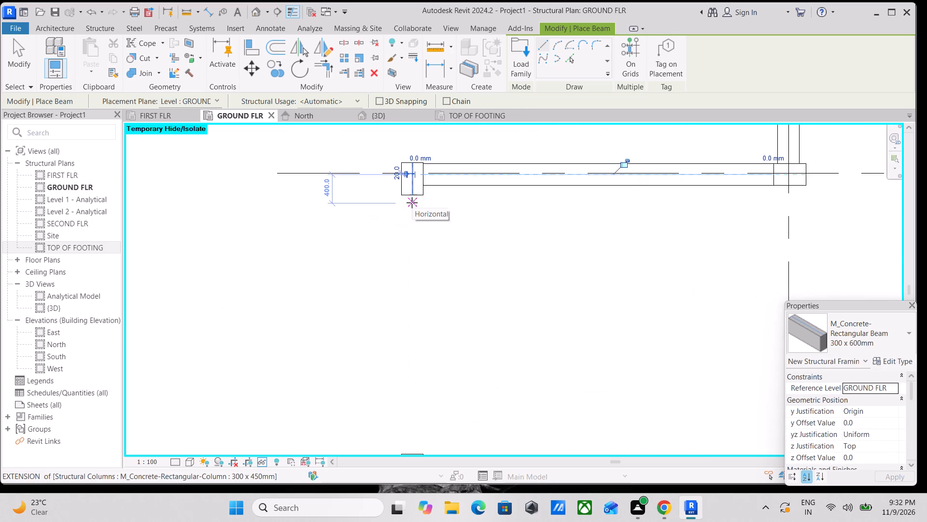
scroll(412, 203, up, 4)
click(411, 188)
scroll(391, 390, down, 2)
middle_drag(390, 391, 442, 228)
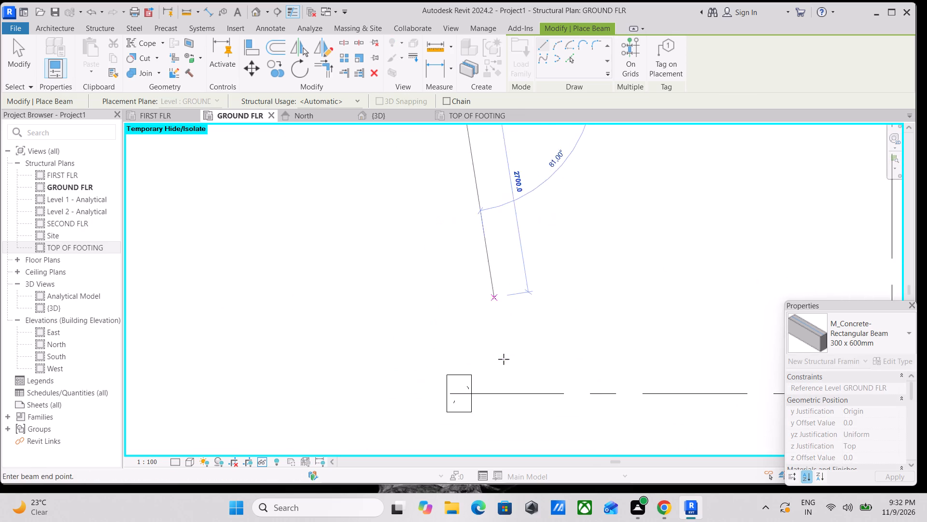
scroll(504, 365, down, 2)
middle_drag(491, 355, 459, 301)
click(439, 322)
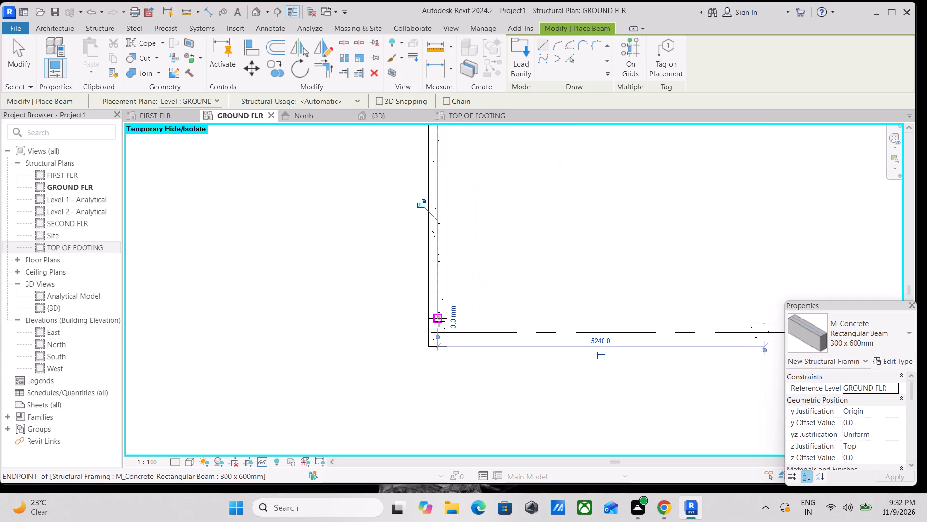
scroll(458, 290, down, 3)
key(Escape)
Place a 300 x 600mm concrete beam from the outer west column at grid G to the outer west column on the grid below it.
scroll(477, 333, down, 6)
middle_drag(493, 354, 512, 284)
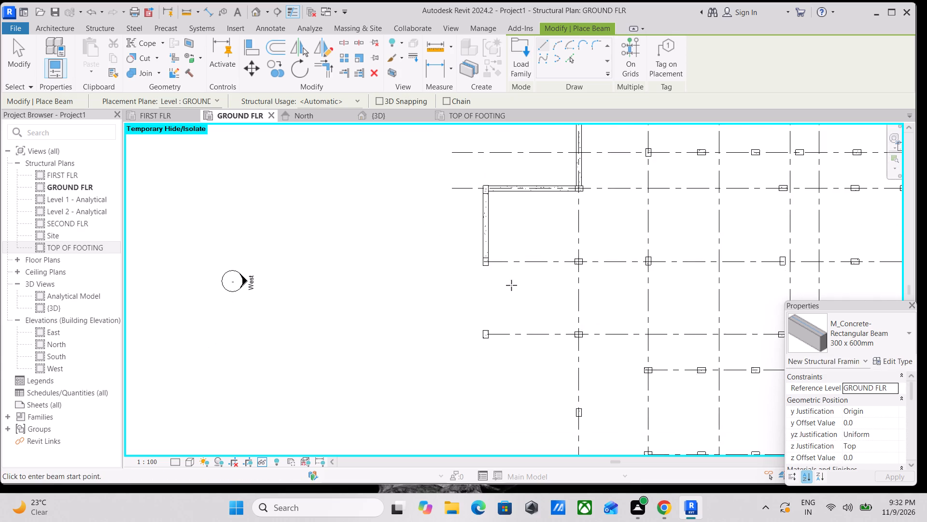
scroll(484, 295, up, 7)
scroll(492, 239, up, 3)
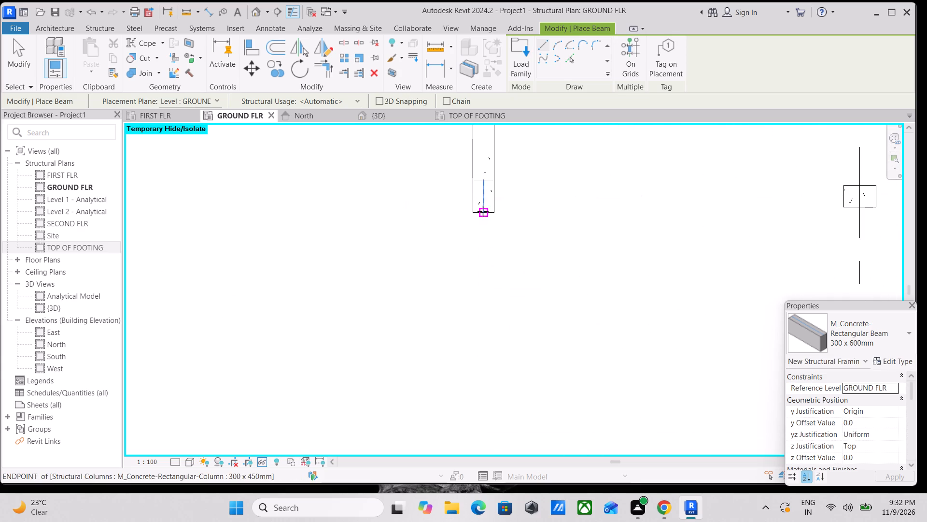
click(483, 211)
middle_drag(488, 353, 470, 215)
scroll(486, 352, down, 1)
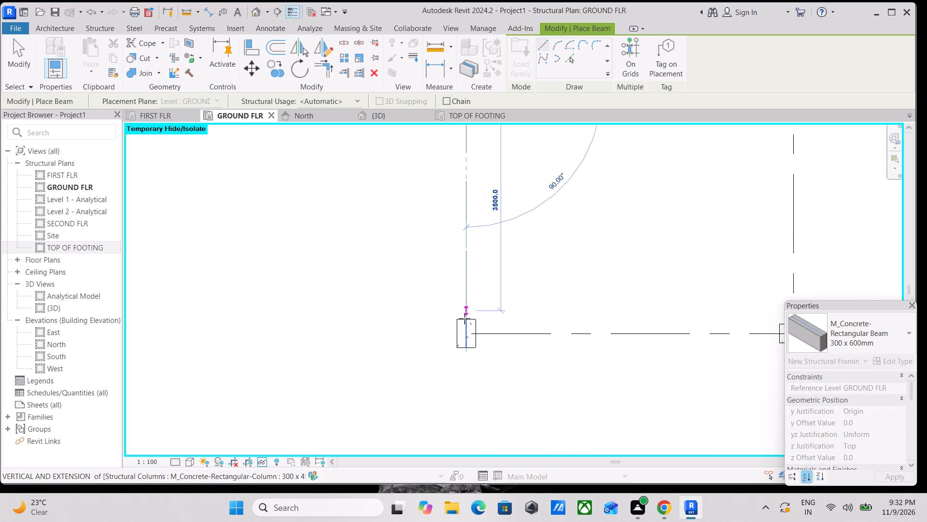
click(464, 323)
scroll(479, 309, down, 4)
key(Escape)
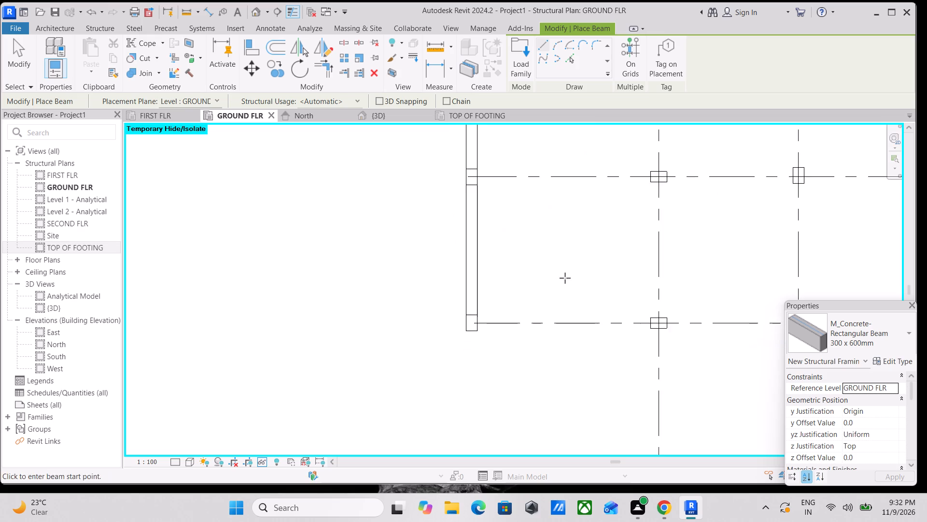
Place a 300 x 600mm concrete beam along the grid south of G, from the outer west column to the grid 1 column.
scroll(565, 278, down, 1)
middle_drag(558, 276, 513, 278)
scroll(495, 311, up, 4)
scroll(425, 319, up, 4)
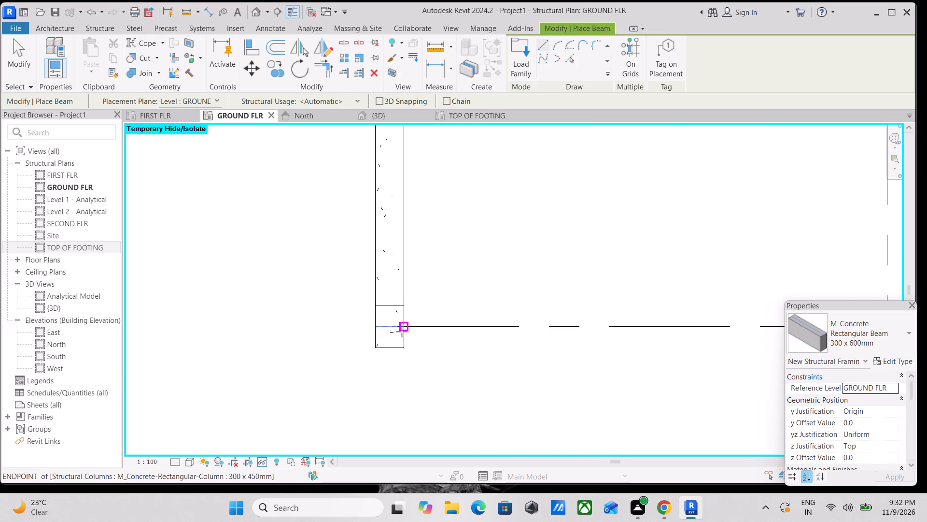
click(405, 327)
scroll(529, 318, down, 2)
middle_drag(525, 316, 336, 290)
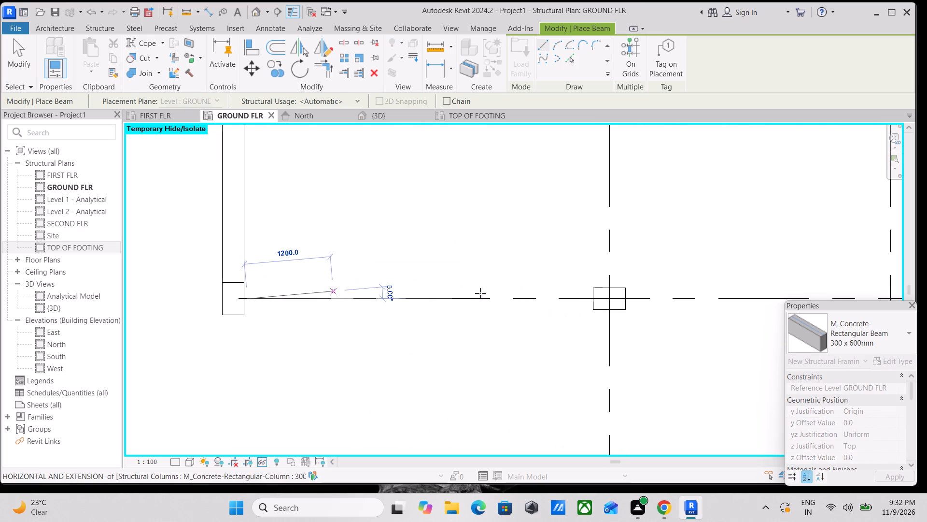
click(595, 296)
scroll(595, 296, down, 3)
middle_drag(591, 295, 553, 292)
key(Escape)
scroll(450, 340, up, 4)
key(Escape)
scroll(272, 291, up, 3)
key(Escape)
Extend the west end of the beam on the grid south of G to meet the outer west column's face.
click(246, 265)
scroll(214, 241, up, 4)
drag(232, 250, 230, 249)
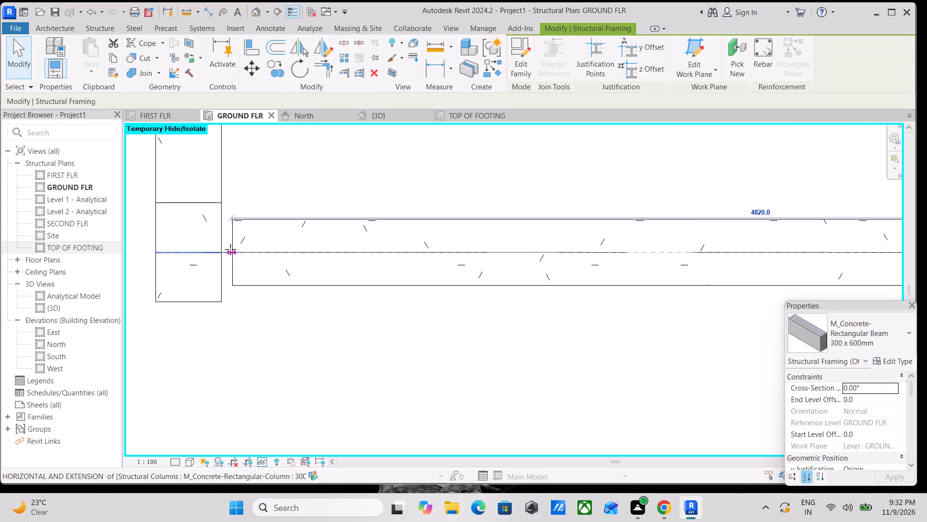
drag(230, 249, 215, 248)
scroll(244, 251, down, 4)
key(Escape)
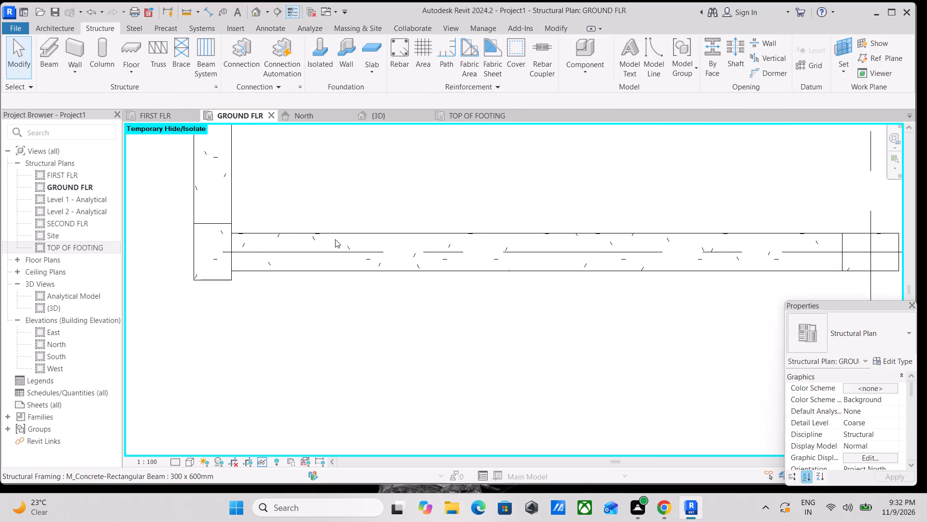
scroll(335, 239, down, 1)
click(339, 234)
scroll(400, 231, down, 3)
middle_drag(392, 233, 255, 304)
key(Escape)
Place a 300 x 600mm concrete beam along grid 1 from the column on the grid south of G to the next column south.
scroll(452, 274, down, 3)
middle_drag(452, 274, 427, 327)
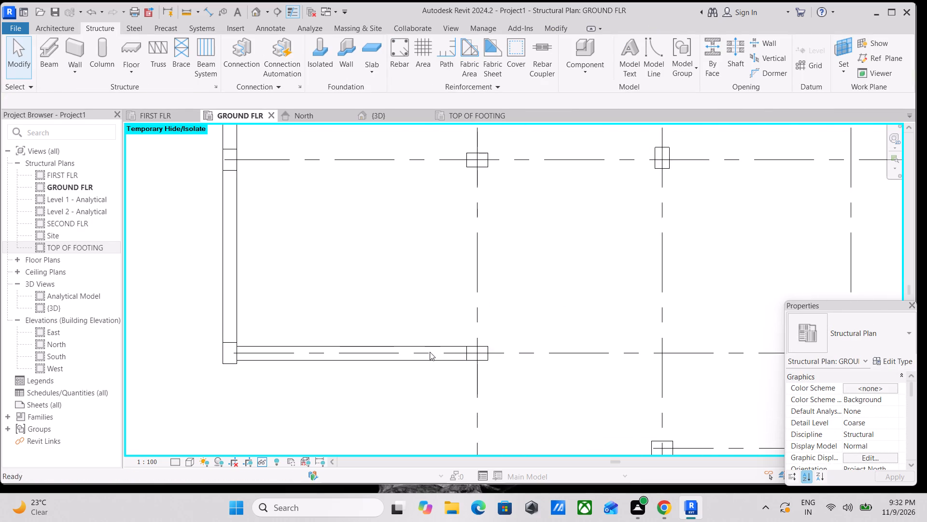
scroll(439, 323, down, 4)
middle_drag(439, 323, 457, 364)
scroll(462, 368, down, 4)
middle_drag(462, 368, 450, 323)
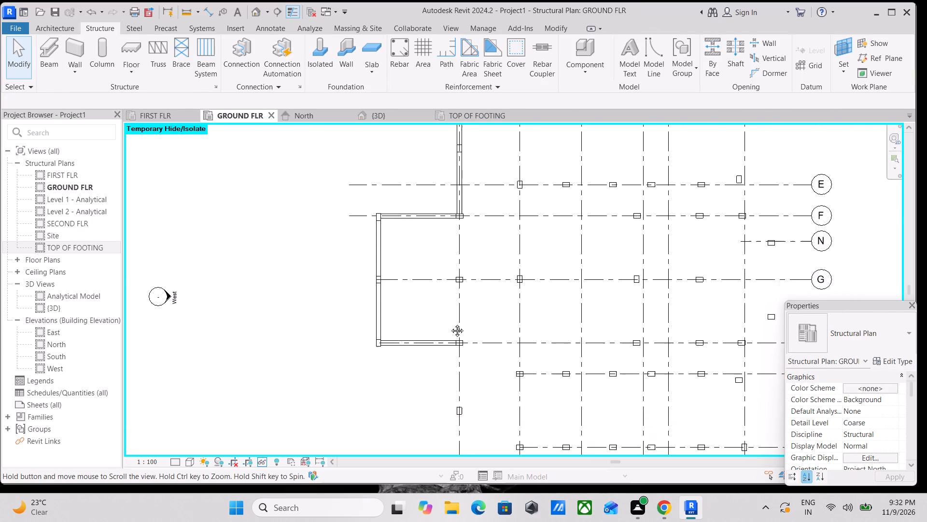
middle_drag(450, 323, 450, 317)
scroll(450, 317, up, 1)
text(BM)
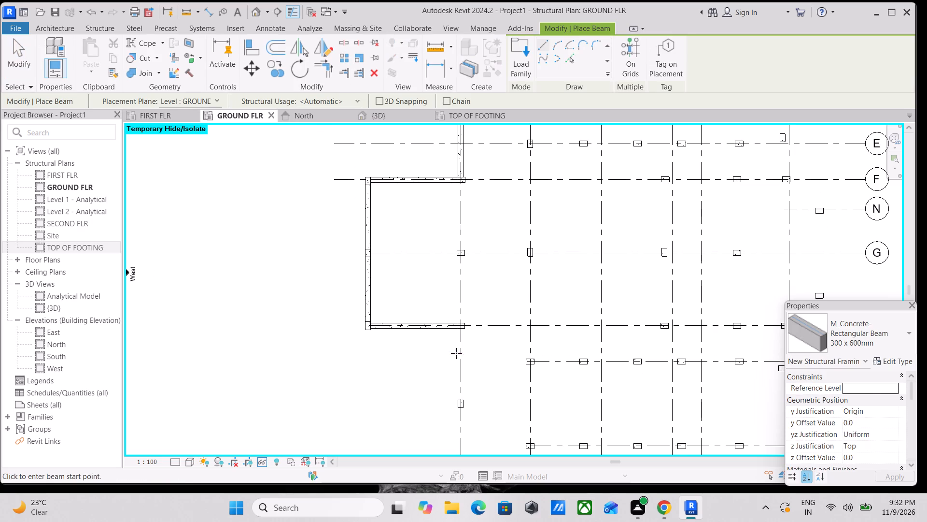
scroll(459, 353, up, 8)
scroll(461, 294, up, 4)
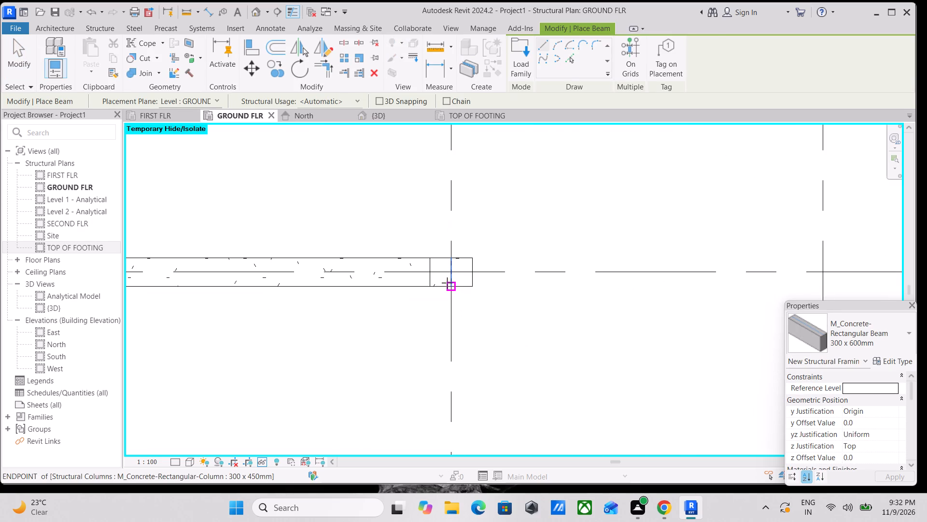
click(448, 284)
scroll(458, 357, down, 2)
middle_drag(458, 359, 474, 188)
scroll(471, 271, down, 2)
middle_drag(471, 269, 467, 193)
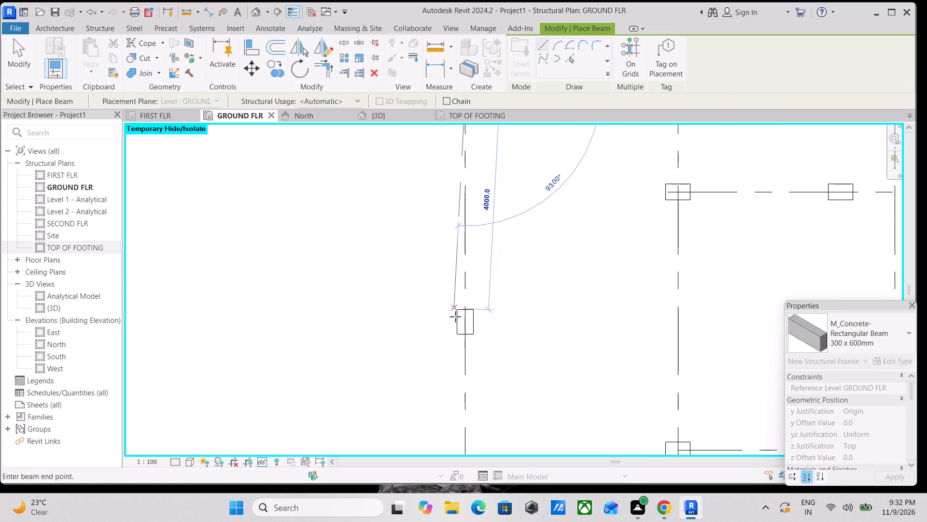
click(469, 312)
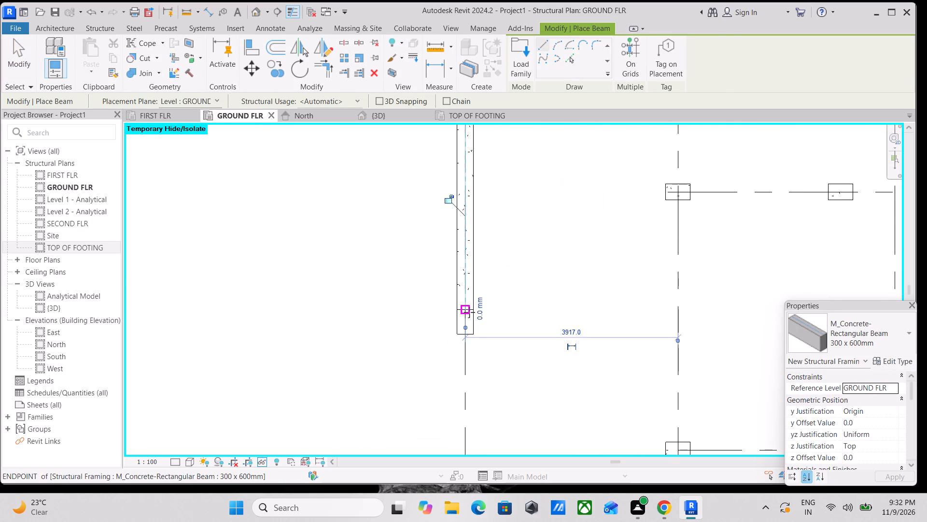
key(Escape)
Place a 300 x 600mm concrete beam along grid 1 from that off-grid column south to the column at the next grid crossing.
scroll(540, 271, down, 2)
middle_drag(534, 296, 552, 207)
scroll(498, 279, up, 3)
scroll(509, 226, up, 2)
click(501, 205)
scroll(523, 343, down, 2)
middle_drag(517, 336, 501, 202)
scroll(501, 194, up, 1)
scroll(493, 299, down, 3)
middle_drag(492, 299, 488, 227)
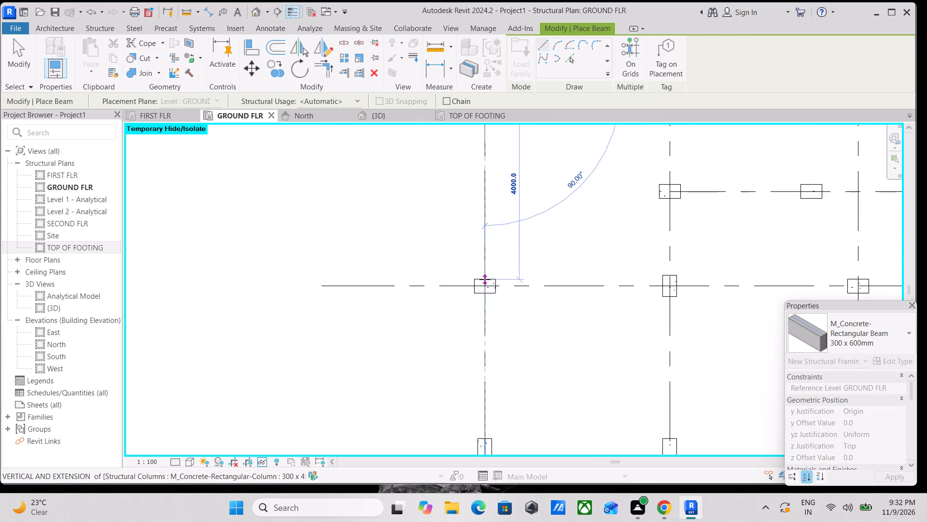
click(485, 279)
scroll(485, 279, down, 3)
key(Escape)
Place a 300 x 600mm concrete beam along grid 1 from the grid K column south to the next off-grid column.
scroll(553, 303, down, 1)
middle_drag(549, 300, 554, 204)
scroll(557, 207, down, 6)
middle_drag(556, 253, 587, 336)
scroll(573, 304, up, 12)
click(537, 272)
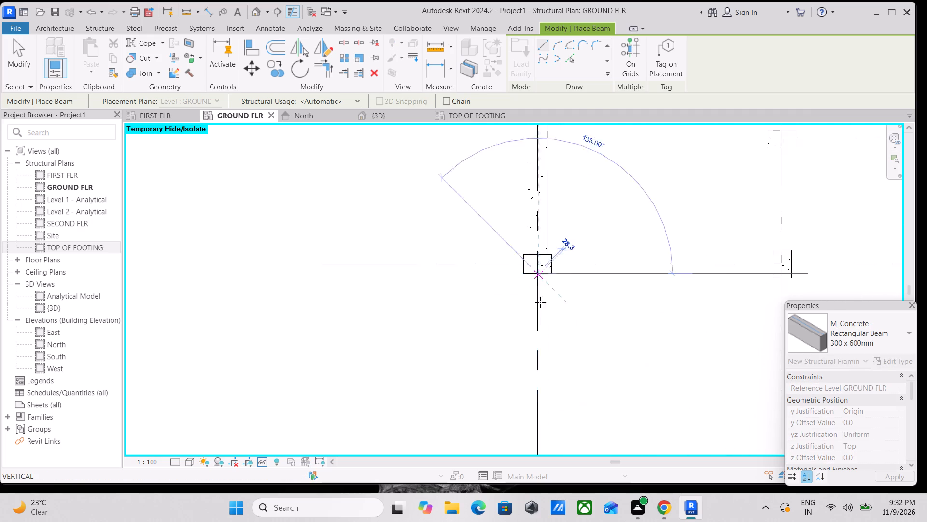
scroll(538, 352, down, 2)
middle_drag(537, 349, 554, 223)
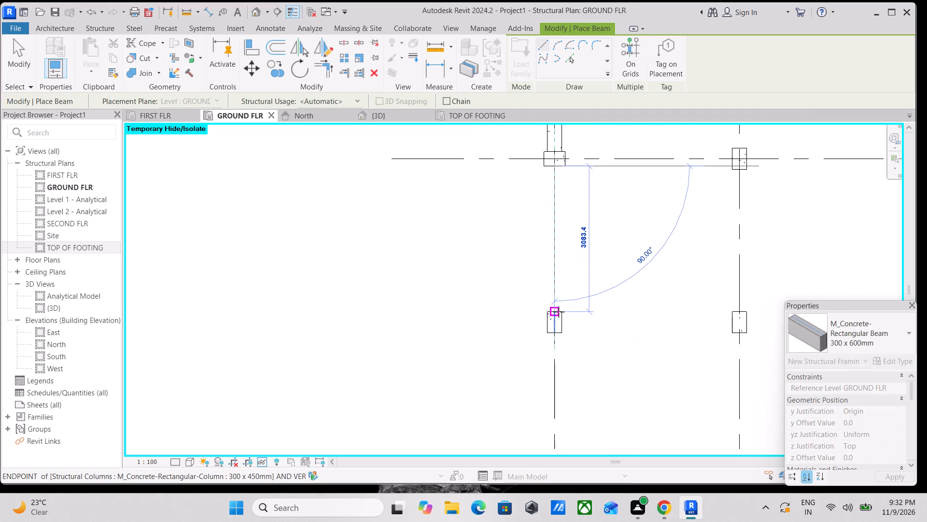
click(559, 312)
key(Escape)
Nudge the 300 x 450mm concrete column near the crossing of grids 1 and M until it is centred on both grids.
scroll(559, 311, down, 6)
middle_drag(578, 391, 582, 309)
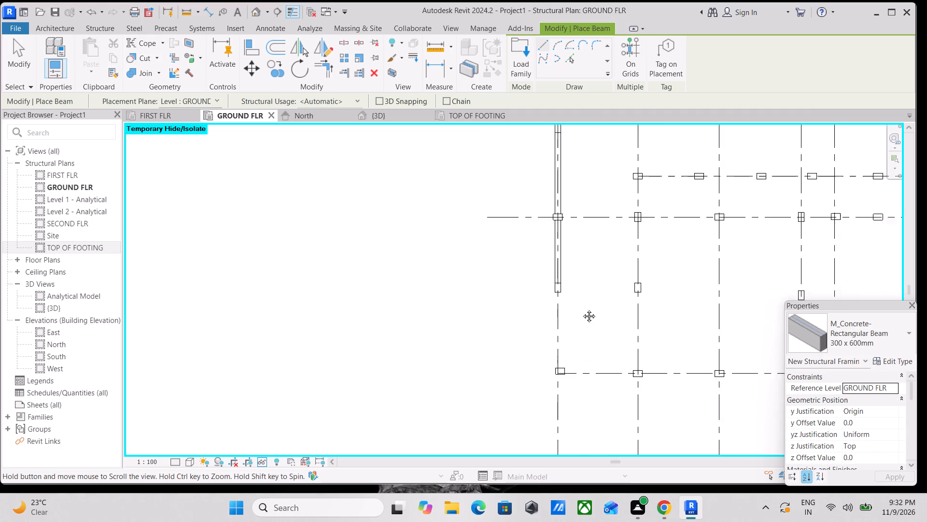
middle_drag(582, 309, 583, 293)
scroll(583, 299, down, 1)
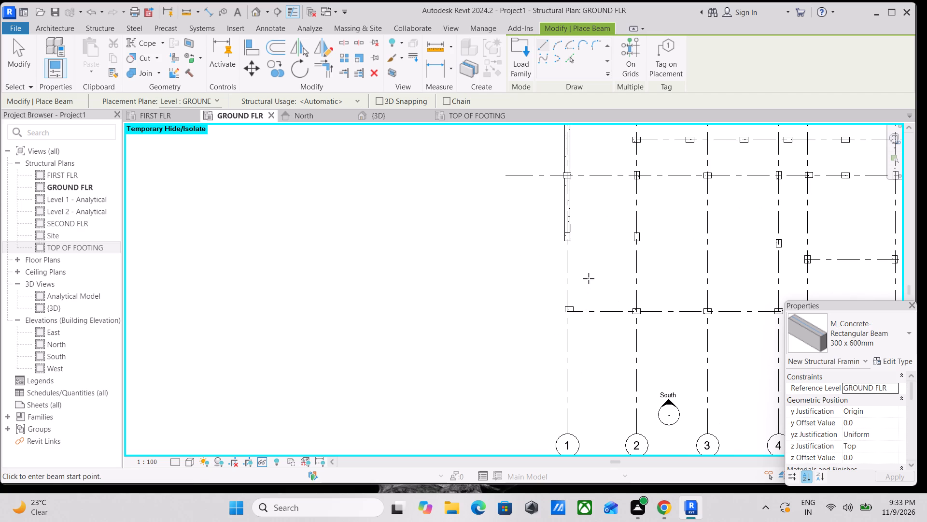
scroll(567, 254, up, 4)
middle_drag(568, 326, 576, 297)
scroll(568, 320, down, 1)
scroll(579, 295, up, 4)
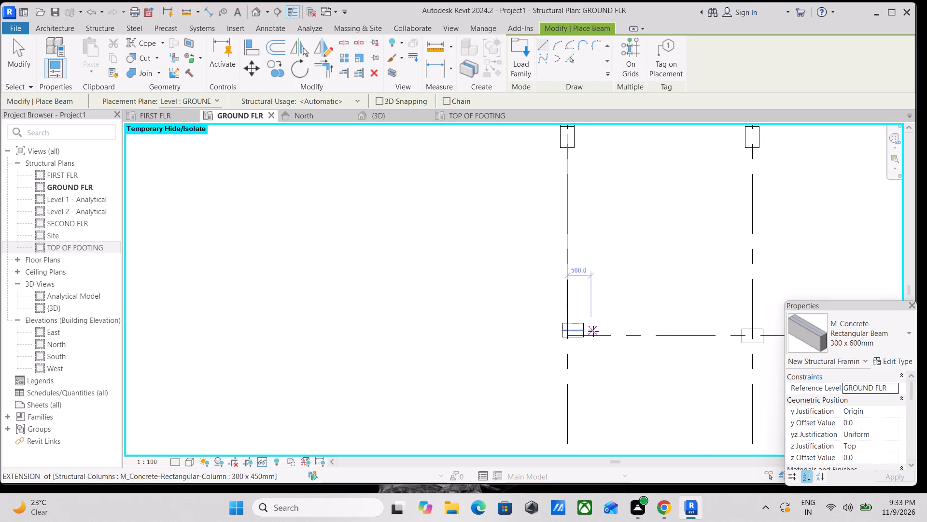
key(Escape)
key(Escape)
click(560, 333)
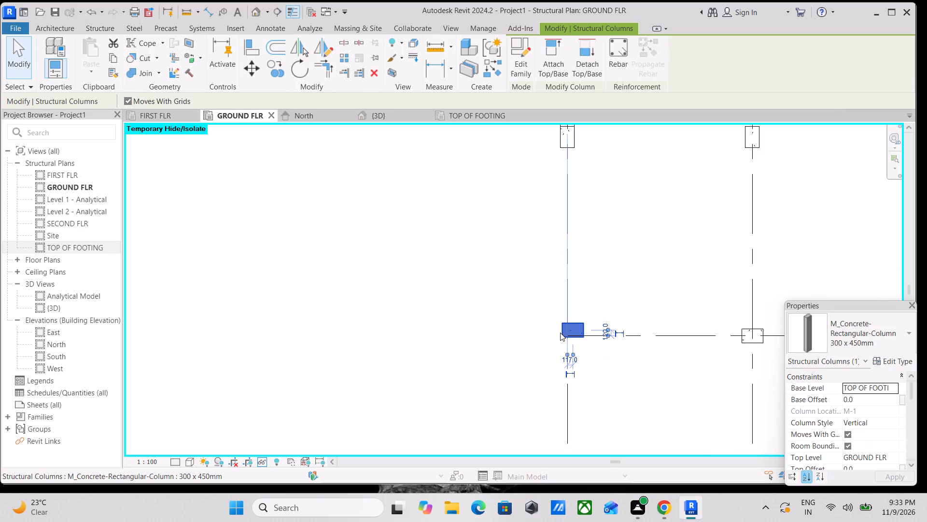
key(Down)
key(Down)
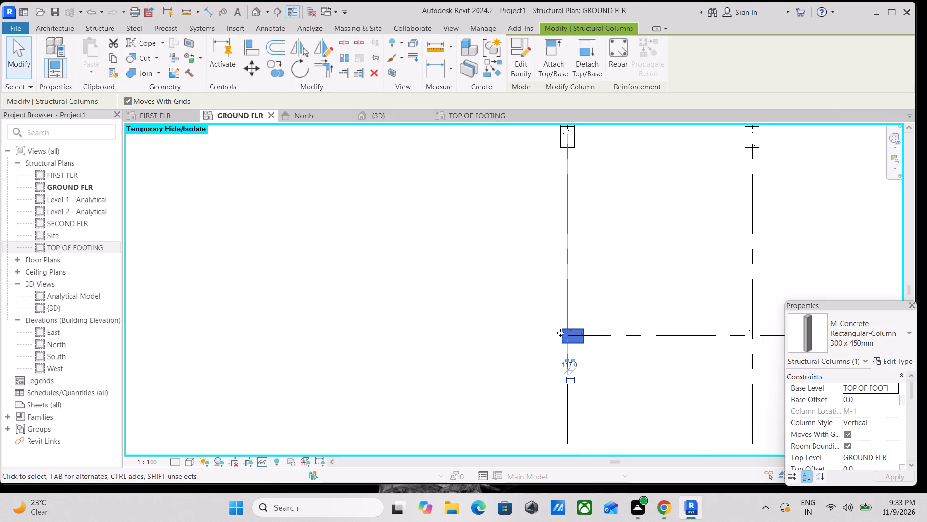
key(Left)
key(Left)
key(Up)
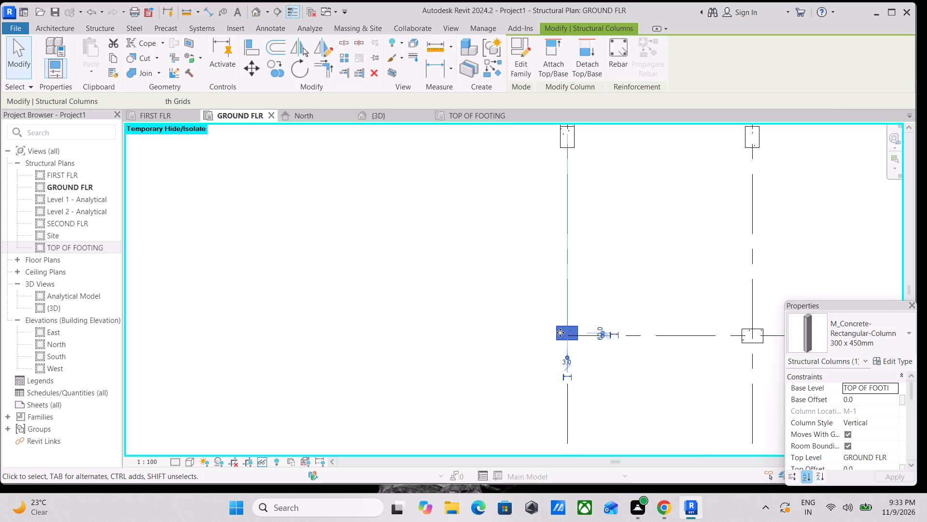
key(Left)
key(Down)
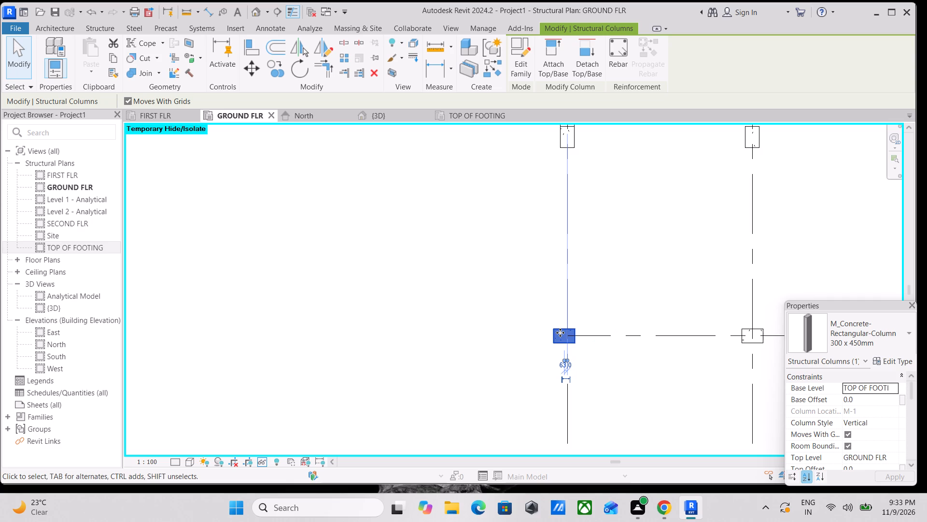
key(Right)
key(Down)
key(Up)
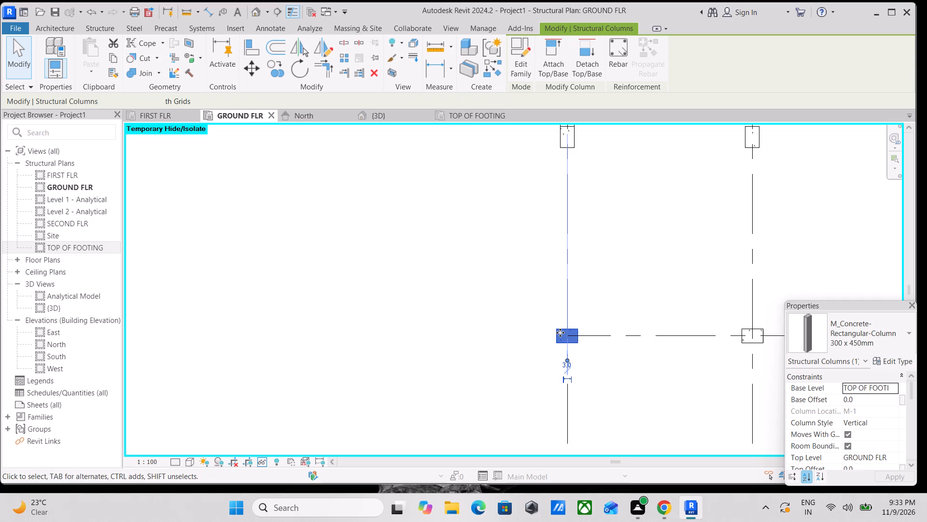
scroll(628, 332, up, 3)
scroll(551, 317, up, 1)
key(Escape)
Place a 300 x 600mm concrete beam along grid 1 from the off-grid column south of K to the grid M column.
middle_drag(540, 254, 584, 406)
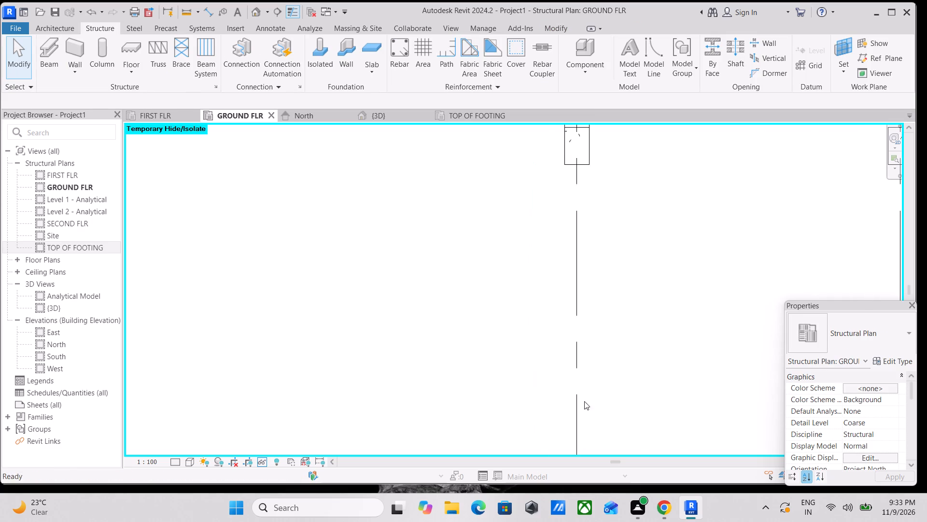
scroll(604, 318, down, 2)
middle_drag(600, 320, 596, 334)
text(BM)
click(580, 215)
scroll(583, 343, down, 1)
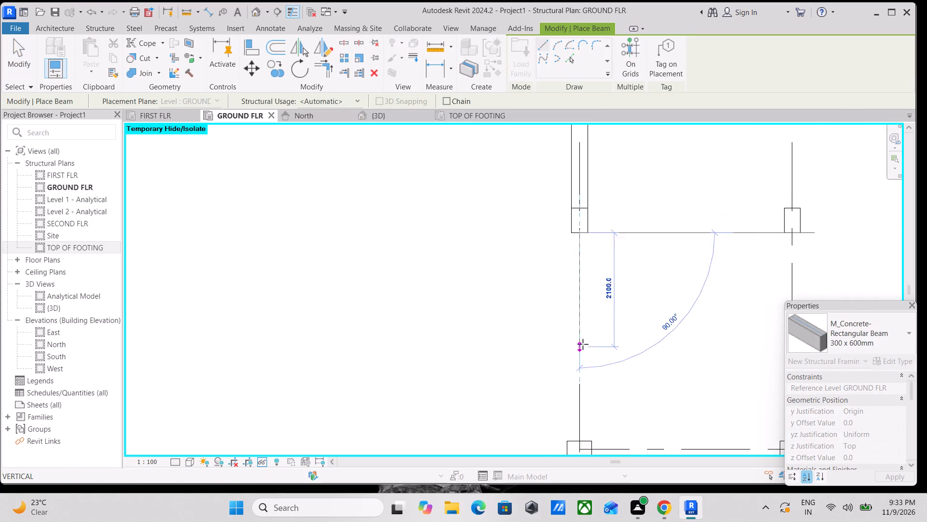
scroll(583, 344, down, 1)
middle_drag(582, 343, 582, 161)
scroll(582, 244, up, 6)
click(580, 250)
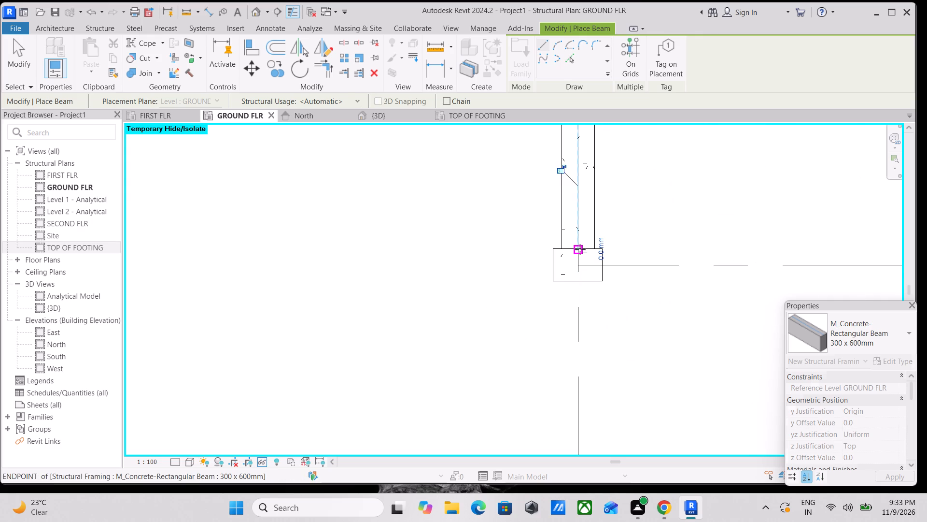
scroll(580, 249, down, 7)
key(Escape)
Place a 300 x 600mm concrete beam along grid M between the columns at grids 1 and 2.
scroll(619, 231, down, 4)
middle_drag(619, 232, 575, 346)
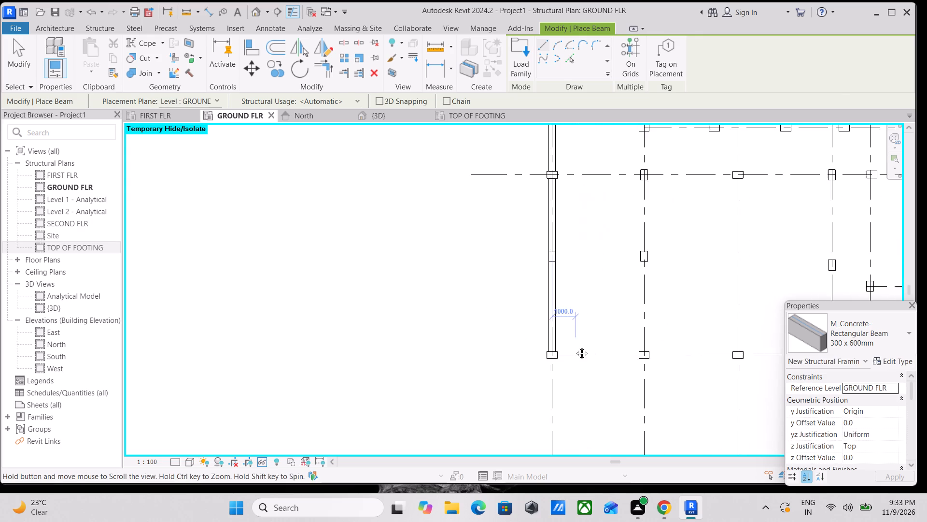
middle_drag(575, 346, 575, 346)
scroll(577, 328, down, 3)
middle_drag(576, 326, 505, 311)
scroll(507, 343, up, 6)
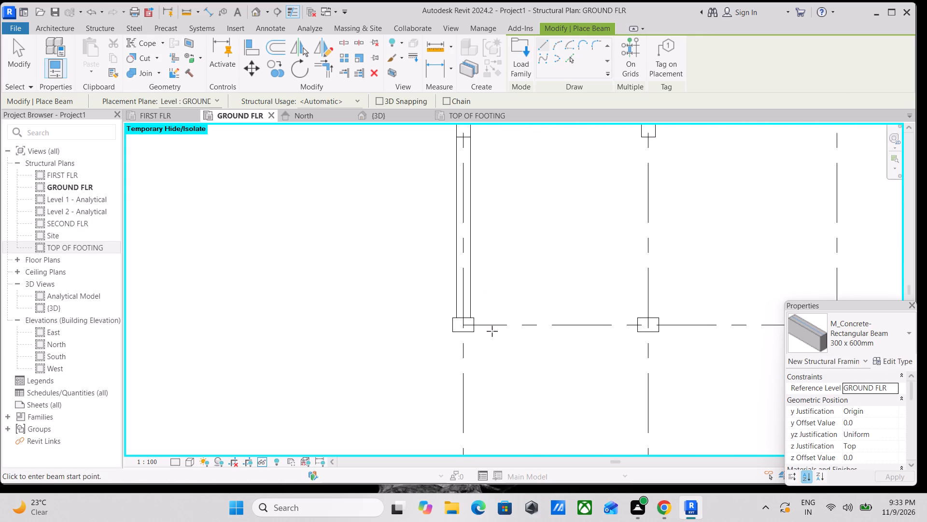
scroll(492, 331, up, 5)
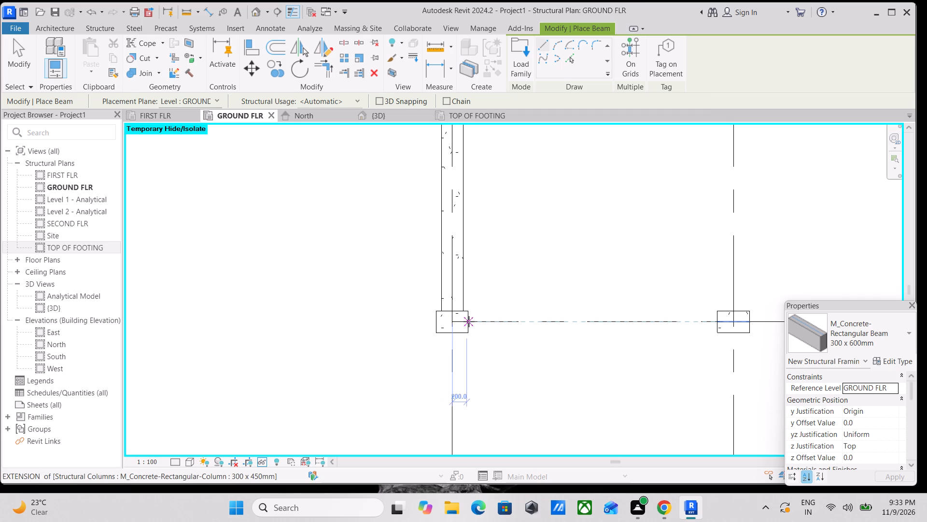
click(467, 322)
middle_drag(671, 309, 602, 309)
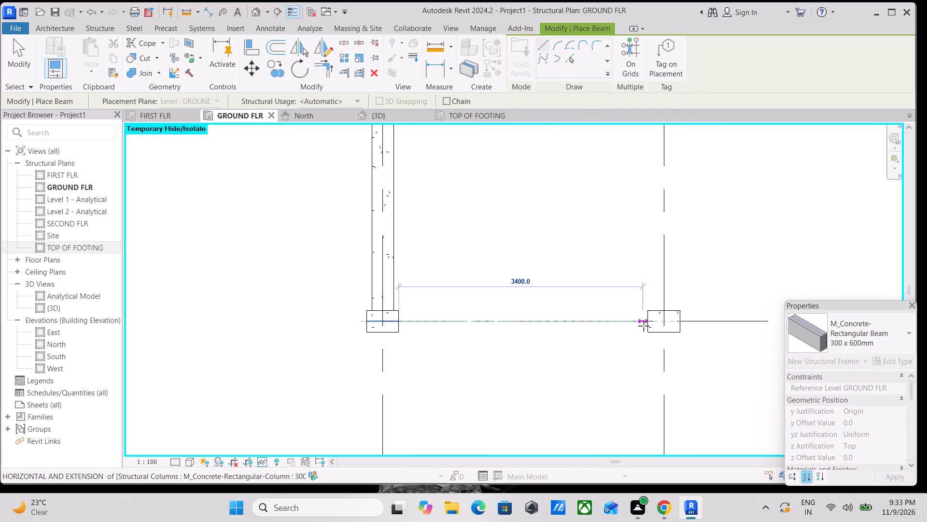
click(652, 318)
key(Escape)
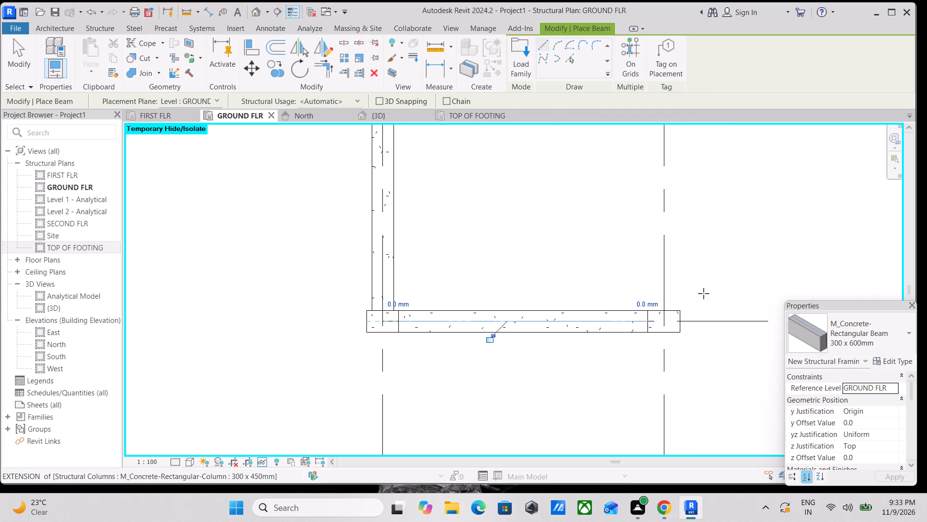
Place a 300 x 600mm concrete beam along grid M between the columns at grids 2 and 3.
scroll(703, 293, down, 3)
middle_drag(702, 293, 603, 295)
scroll(628, 321, up, 4)
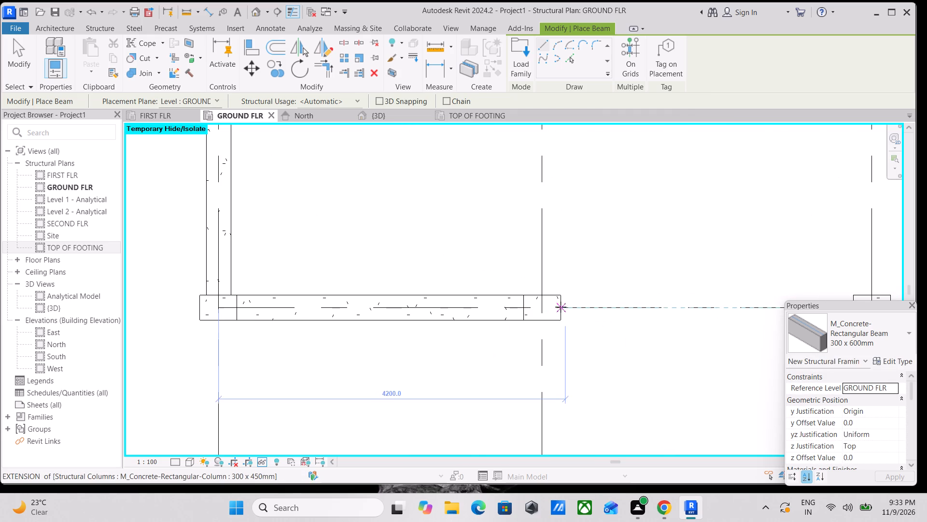
click(560, 307)
scroll(719, 295, down, 1)
middle_drag(711, 294, 532, 296)
scroll(541, 296, down, 12)
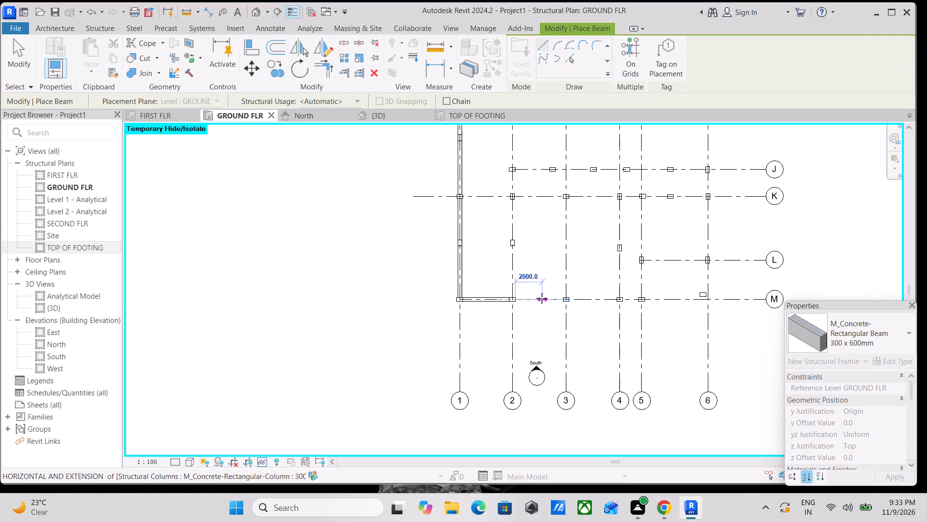
scroll(542, 298, down, 4)
middle_click(542, 298)
middle_drag(542, 298, 504, 313)
scroll(516, 313, up, 2)
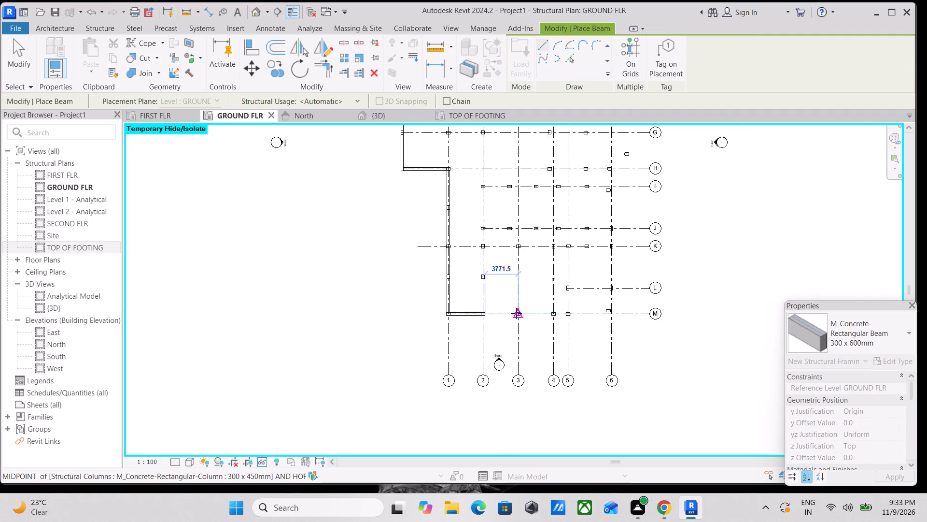
scroll(516, 313, up, 14)
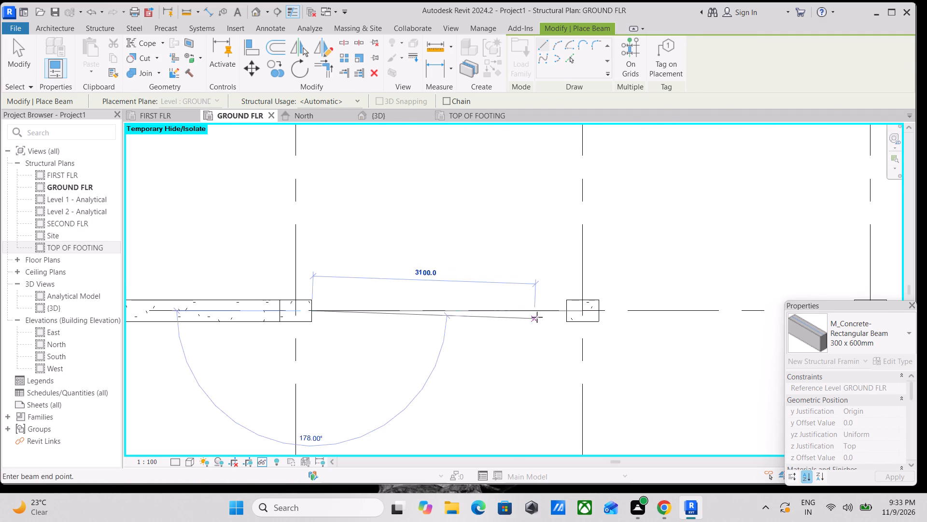
click(571, 307)
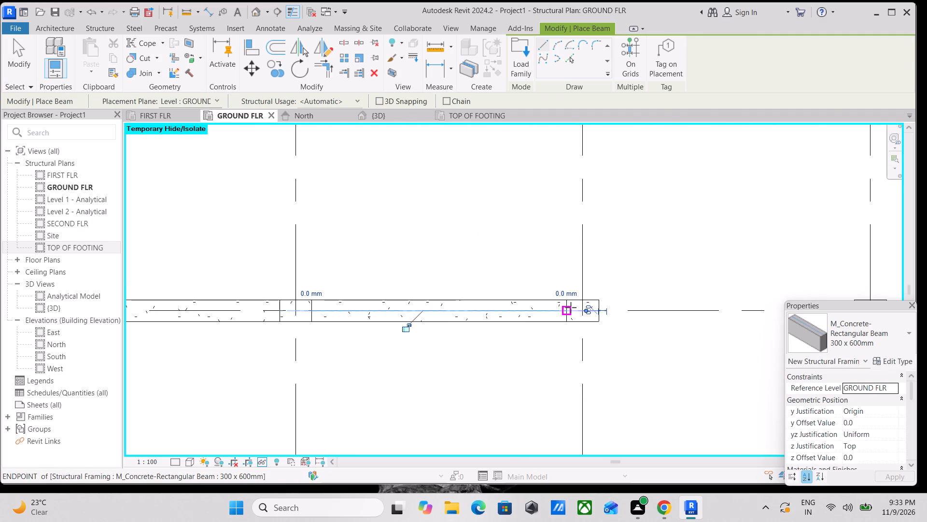
key(Escape)
Place a 300 x 600mm concrete beam along grid M between the columns at grids 3 and 4.
scroll(654, 303, down, 4)
middle_drag(652, 301, 520, 301)
scroll(528, 302, up, 4)
scroll(471, 306, up, 2)
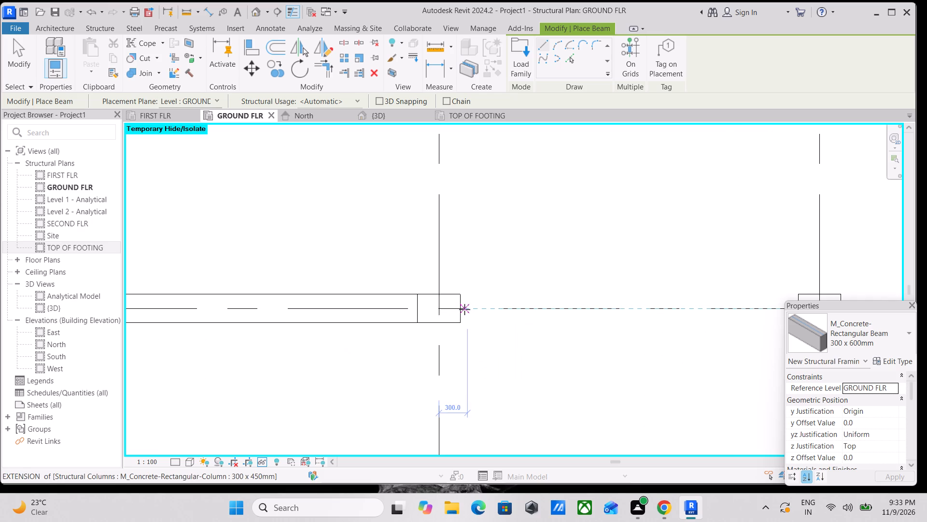
click(458, 309)
middle_drag(624, 288, 411, 294)
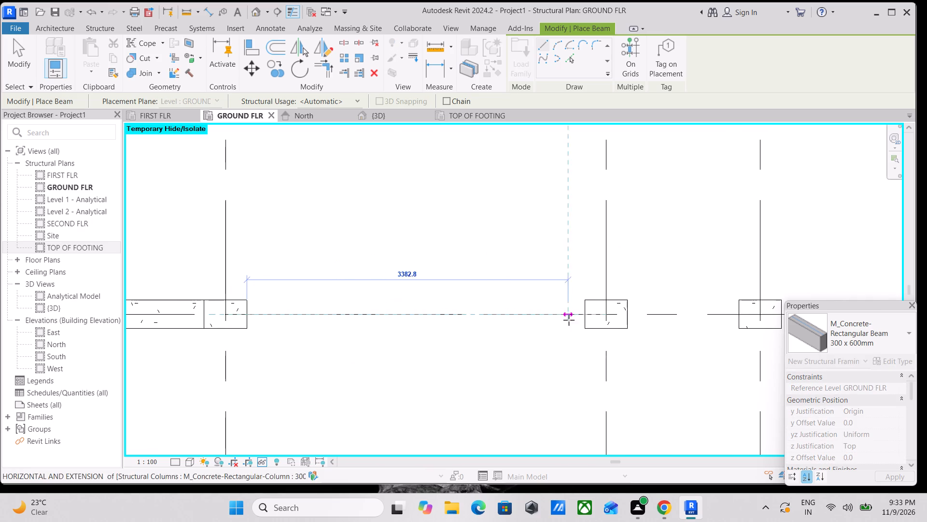
click(585, 314)
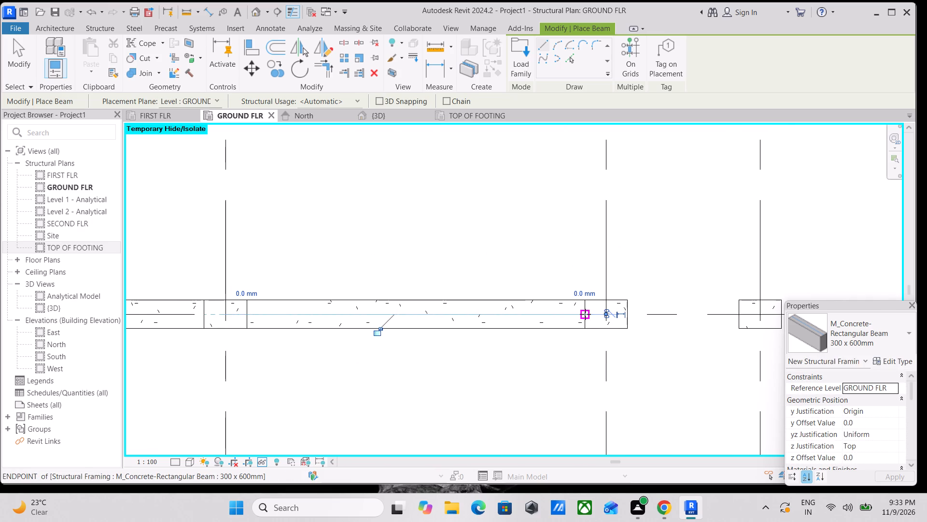
key(Escape)
Place a 300 x 600mm concrete beam along grid M between the columns at grids 4 and 5.
scroll(585, 315, down, 4)
middle_drag(628, 298, 554, 304)
scroll(561, 314, up, 7)
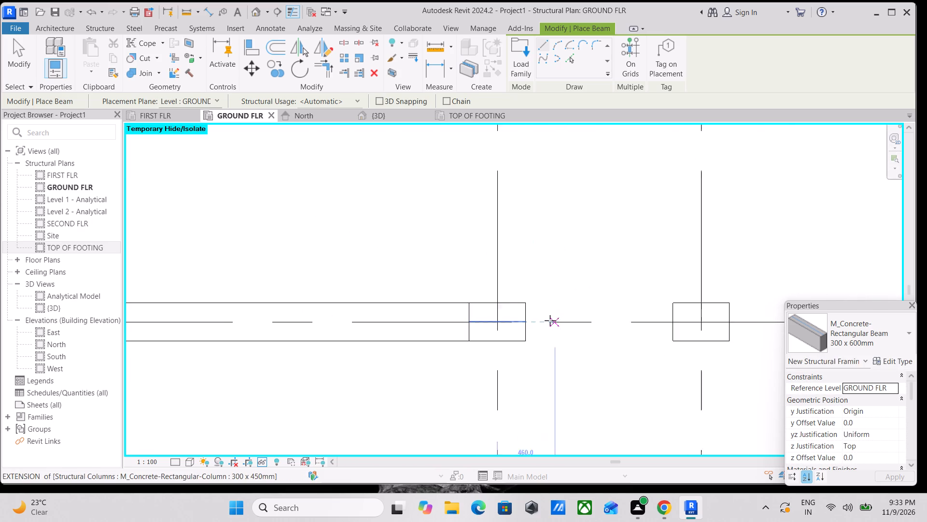
click(516, 323)
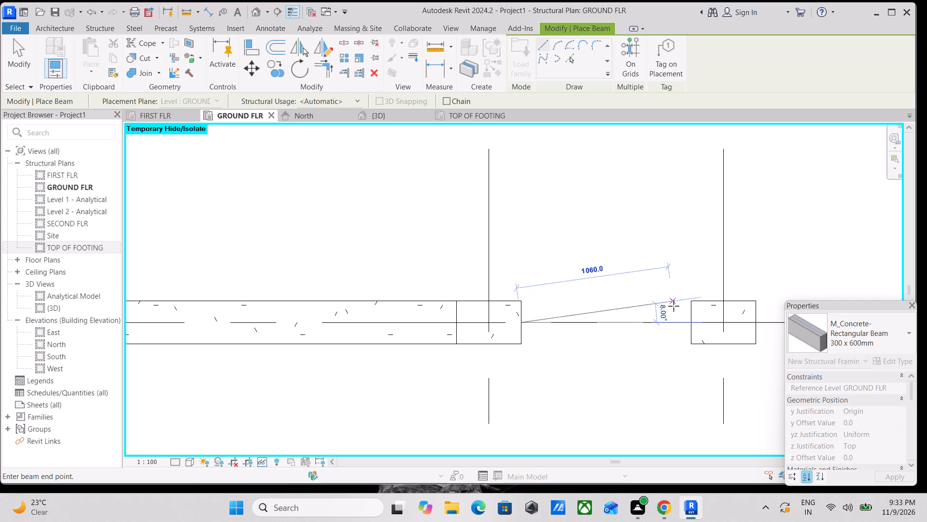
click(693, 325)
scroll(693, 325, down, 3)
key(Escape)
Nudge the 300 x 450mm concrete column near grids 6 and M onto the crossing of the two grids.
scroll(710, 314, down, 3)
middle_drag(678, 314, 543, 316)
scroll(563, 311, down, 4)
middle_drag(558, 310, 386, 313)
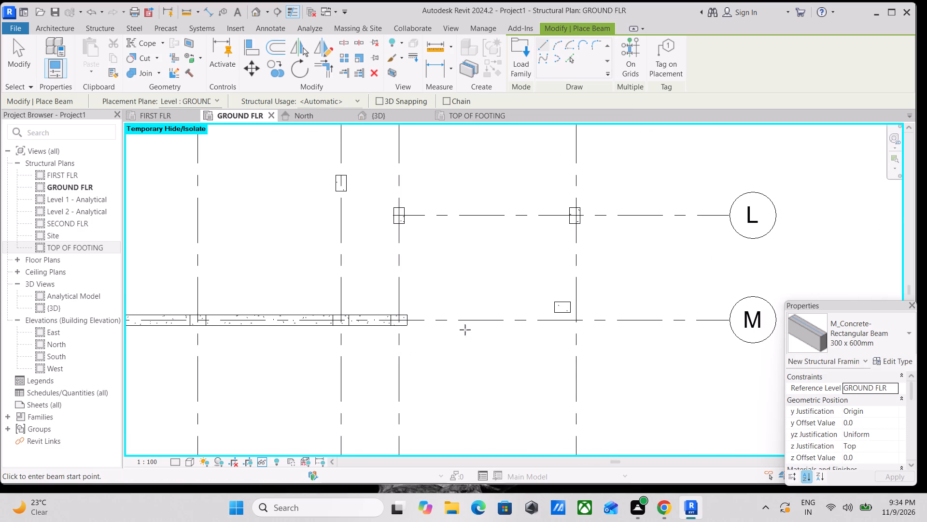
scroll(470, 328, up, 3)
key(Escape)
key(Escape)
click(619, 298)
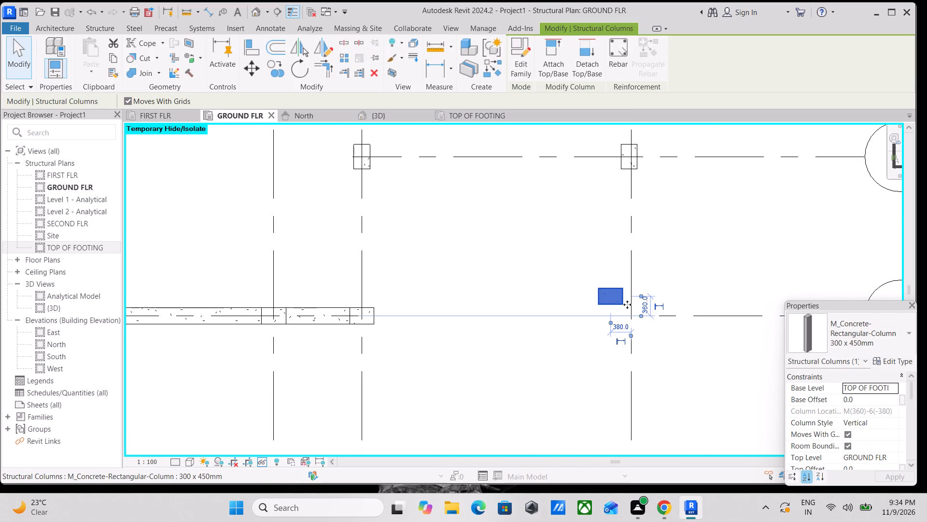
key(Right)
key(Right)
key(Right)
key(Right)
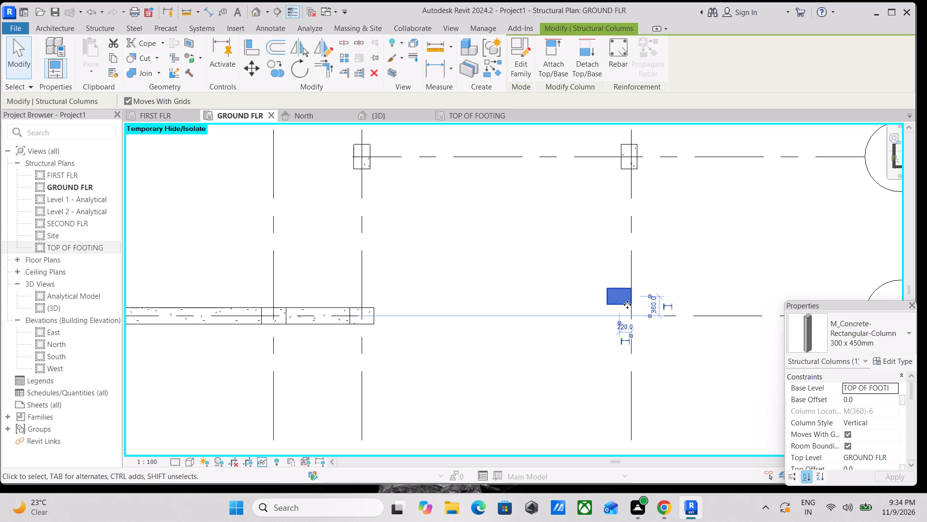
key(Right)
key(Right)
key(Down)
key(Down)
key(Down)
key(Down)
key(Down)
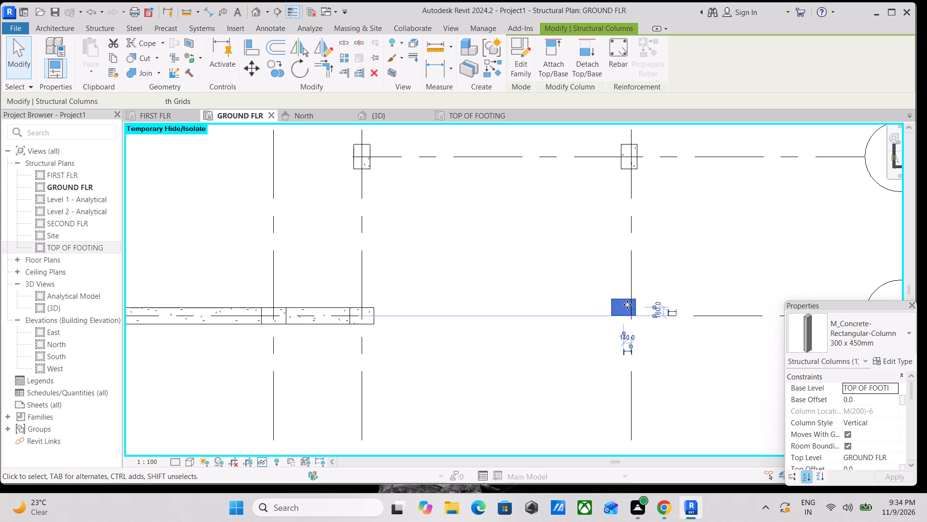
key(Down)
key(Down)
key(Down)
key(Down)
key(Right)
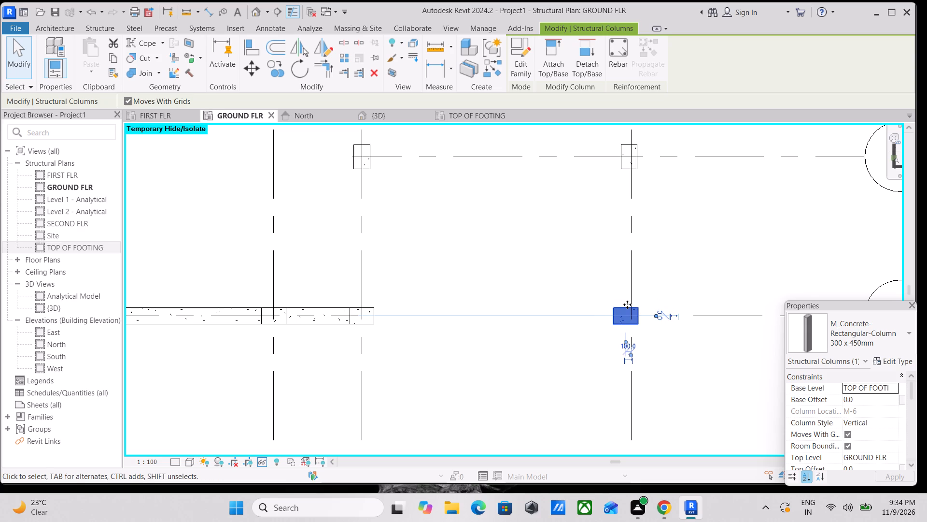
key(Right)
key(Right)
key(Right)
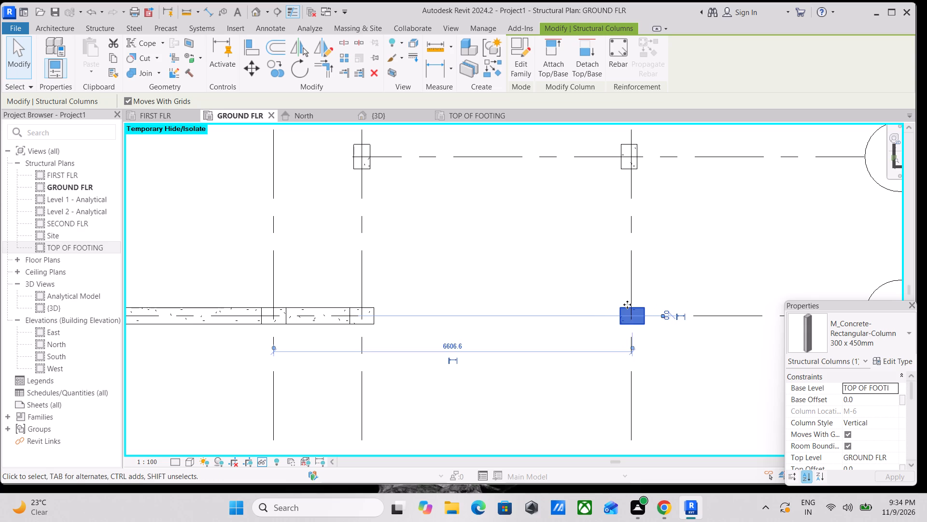
key(Down)
key(Up)
key(Left)
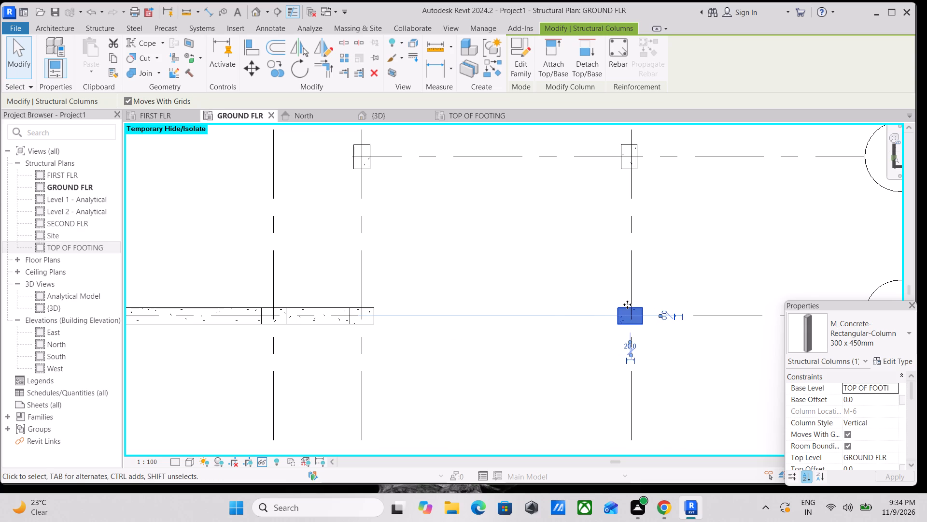
Place a 300 x 600mm concrete beam along grid M between the columns at grids 5 and 6.
scroll(387, 320, up, 2)
key(Escape)
text(BM)
scroll(362, 316, up, 3)
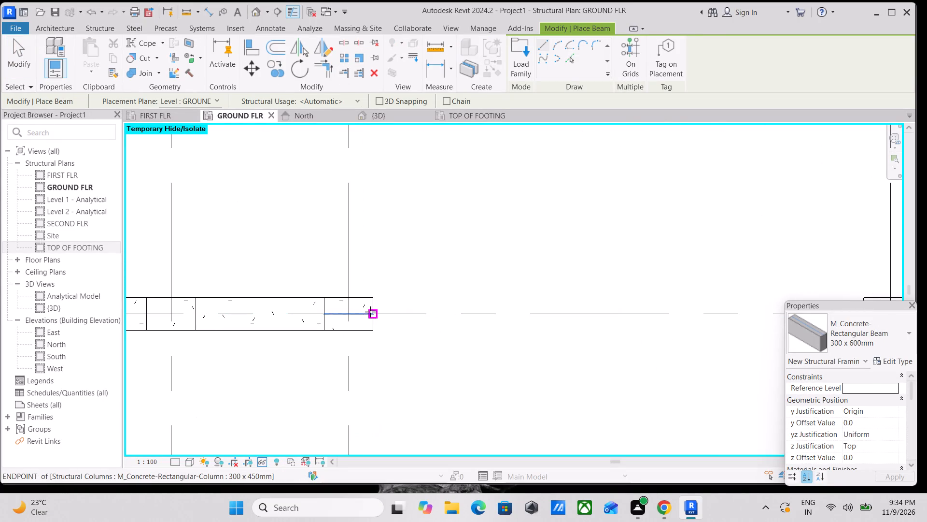
click(370, 312)
middle_drag(613, 299, 378, 306)
scroll(489, 330, down, 2)
middle_drag(479, 329, 444, 328)
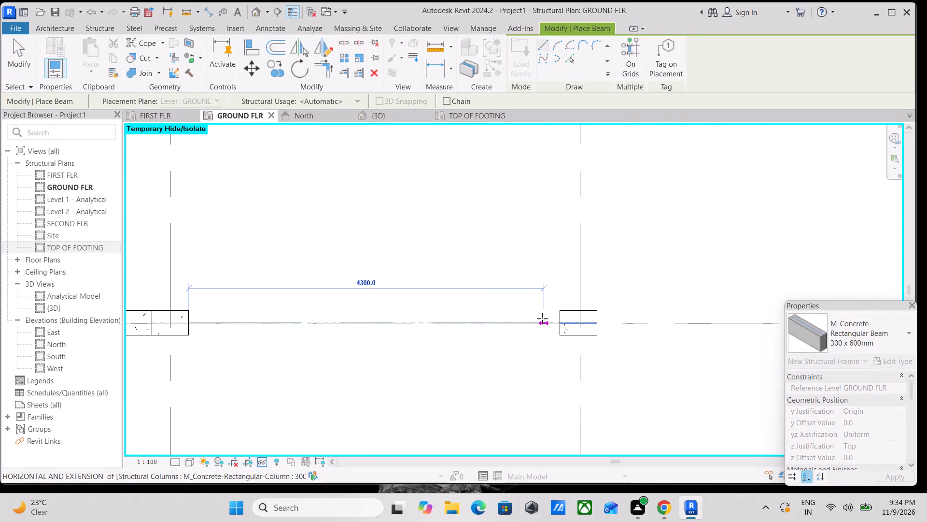
click(562, 322)
key(Escape)
Place a 300 x 600mm concrete beam along grid 6 between the columns at grids M and L.
scroll(562, 322, down, 4)
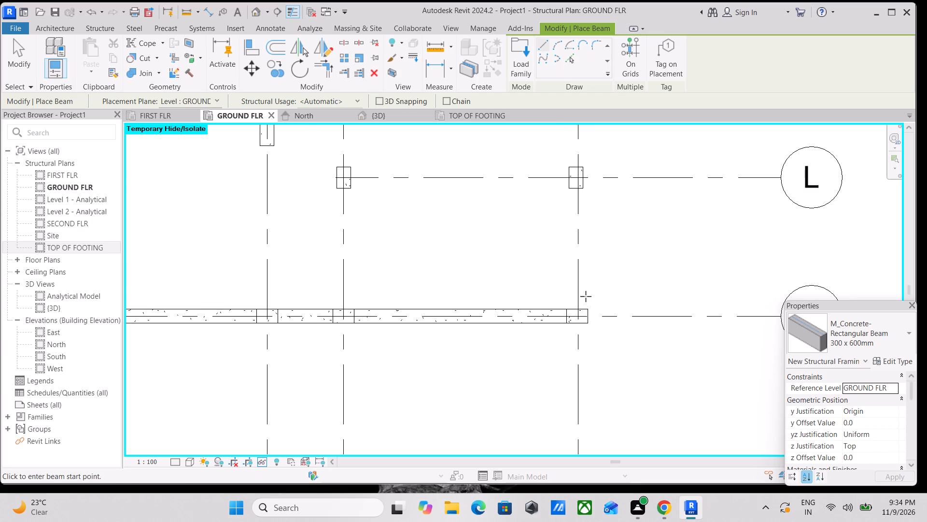
scroll(586, 299, down, 1)
scroll(581, 319, up, 5)
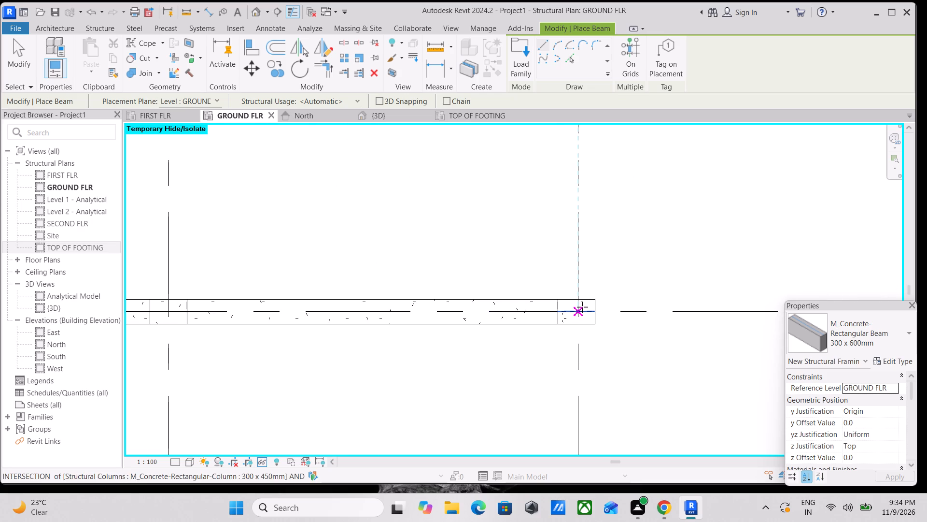
click(582, 301)
middle_drag(582, 292, 669, 521)
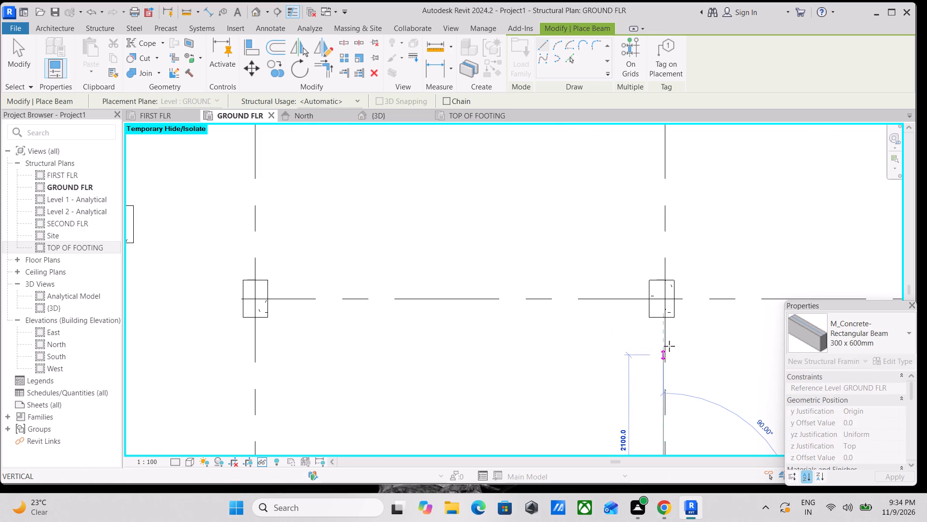
scroll(668, 316, up, 3)
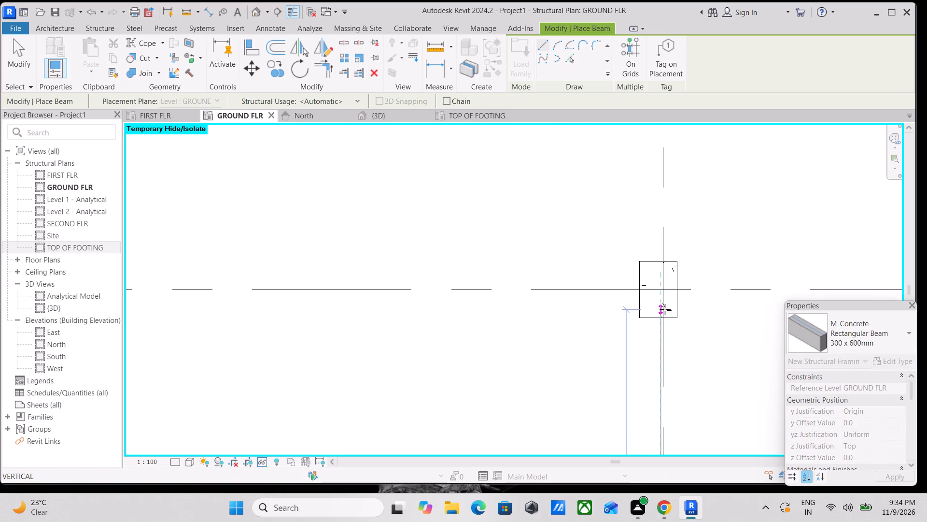
scroll(664, 319, up, 3)
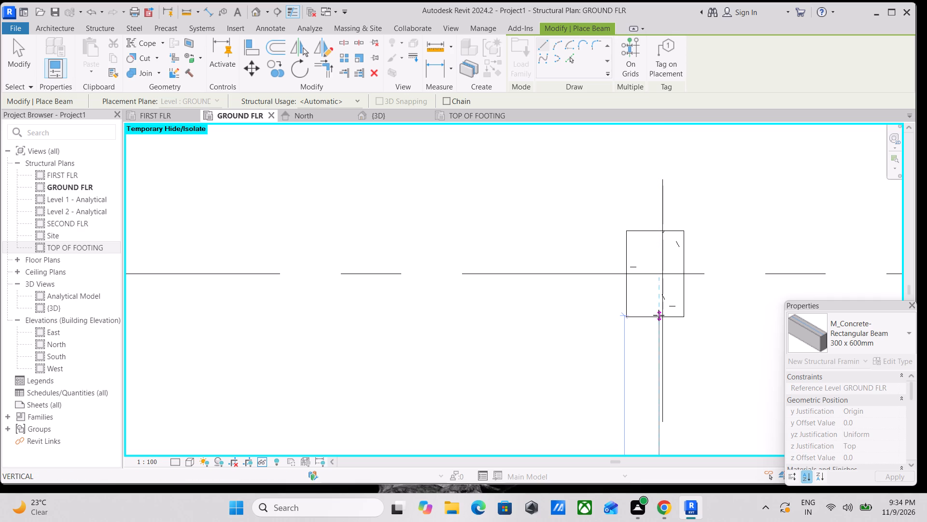
click(659, 315)
scroll(659, 315, down, 3)
key(Escape)
key(Escape)
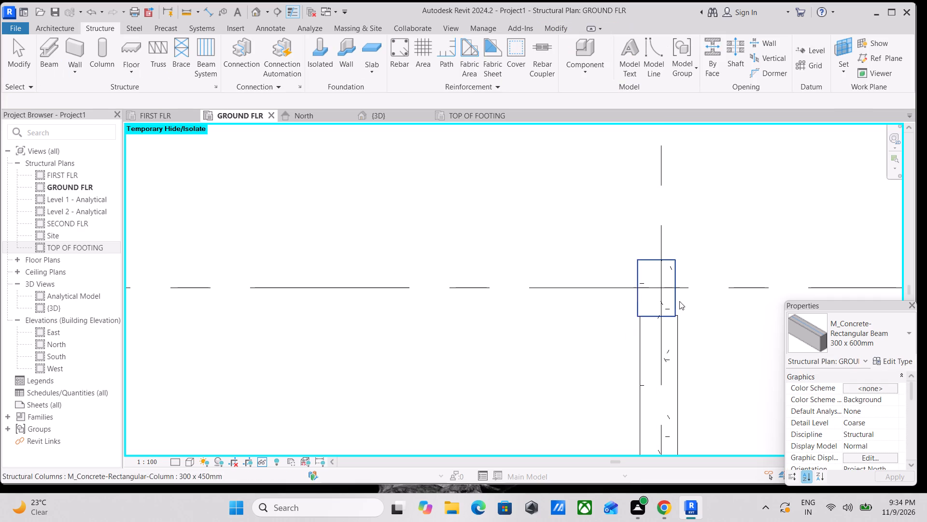
key(Escape)
Nudge the 300 x 450mm concrete column at grids 6 and L sideways into line with the beam along grid 6.
click(676, 302)
key(Right)
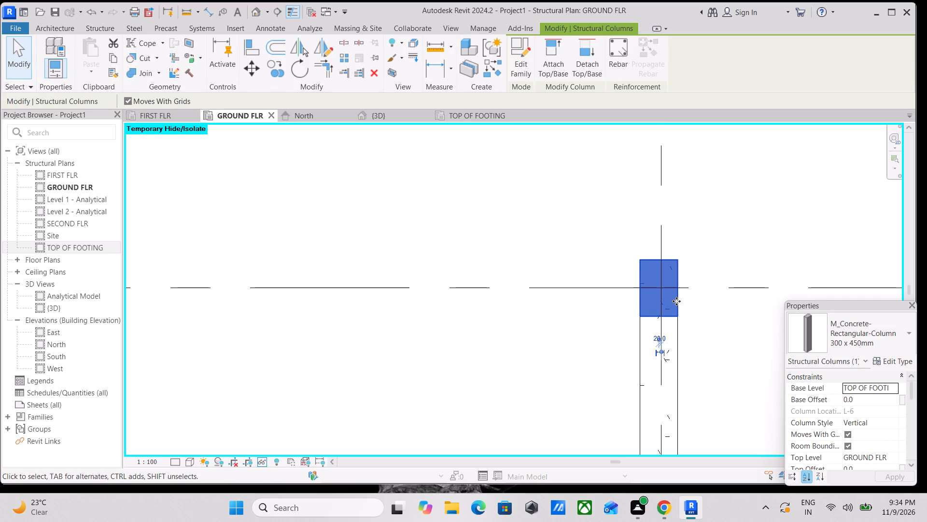
key(Right)
key(Left)
scroll(676, 301, down, 2)
key(Escape)
Place a 300 x 600mm concrete beam along grid 6 between the columns at grids L and K.
scroll(676, 303, down, 2)
middle_drag(676, 303, 682, 326)
scroll(682, 325, up, 1)
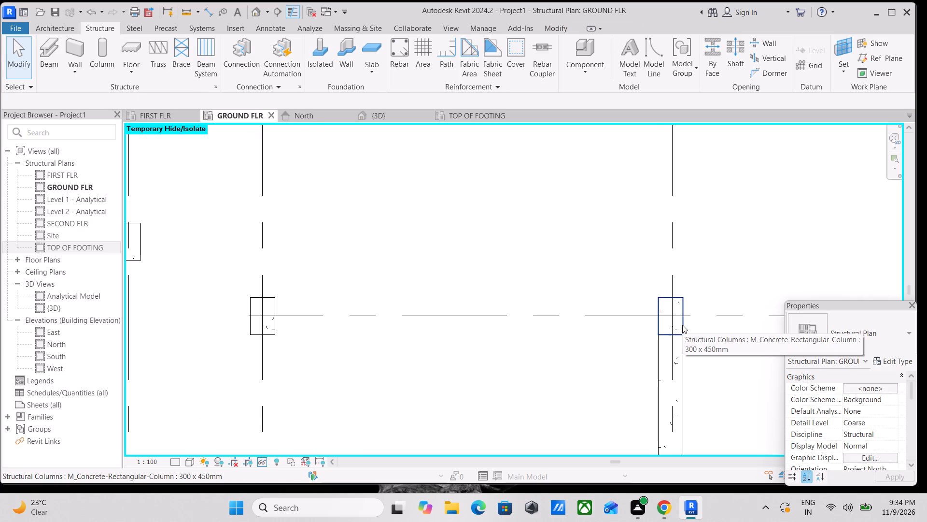
scroll(669, 369, up, 2)
middle_drag(665, 324, 647, 390)
text(BM)
scroll(637, 329, down, 2)
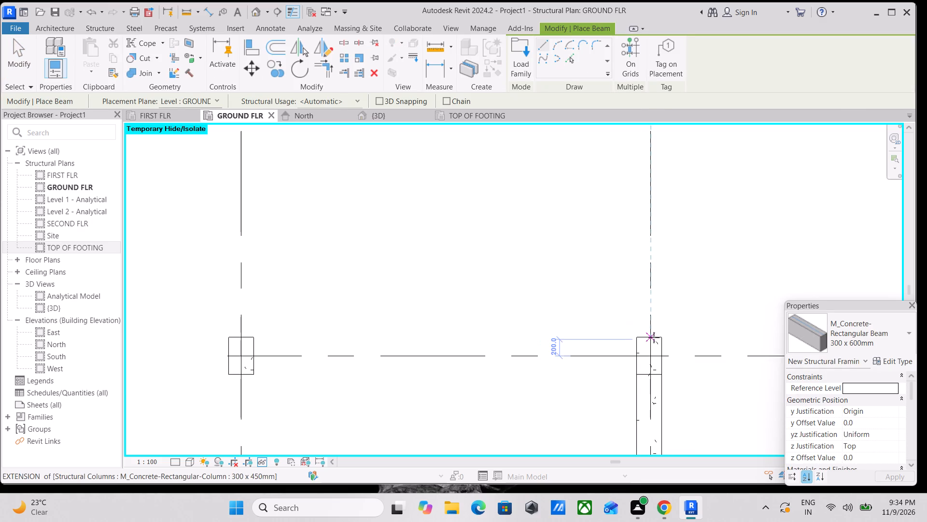
click(653, 339)
scroll(657, 233, down, 2)
middle_drag(657, 245, 677, 391)
scroll(670, 313, down, 2)
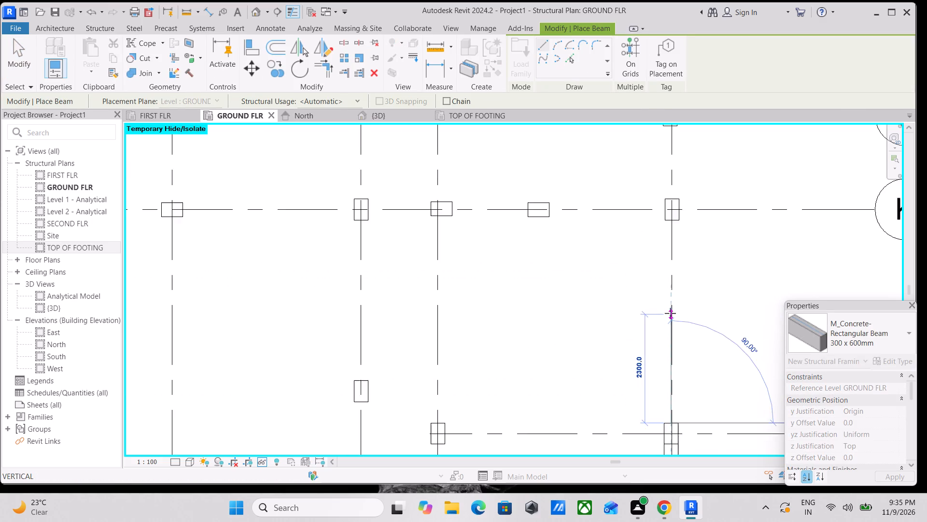
middle_drag(670, 313, 672, 369)
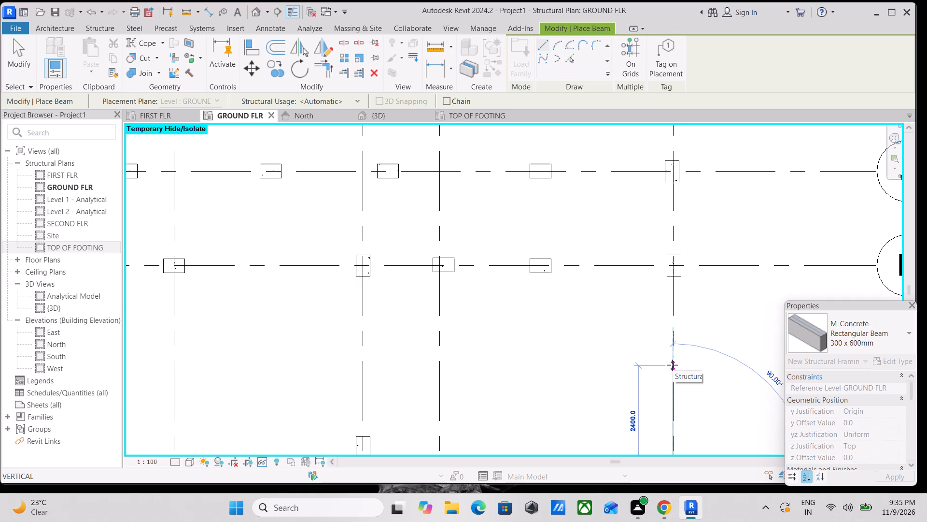
scroll(672, 365, up, 2)
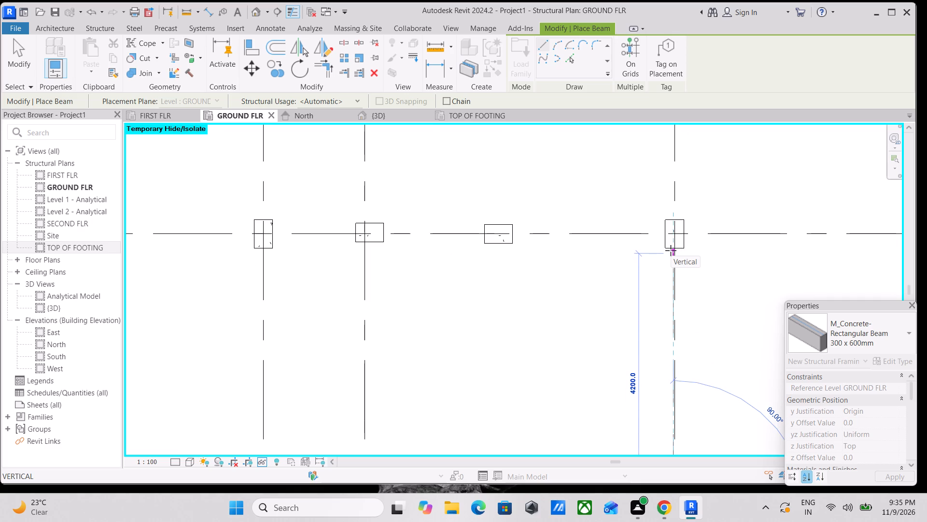
scroll(671, 250, up, 3)
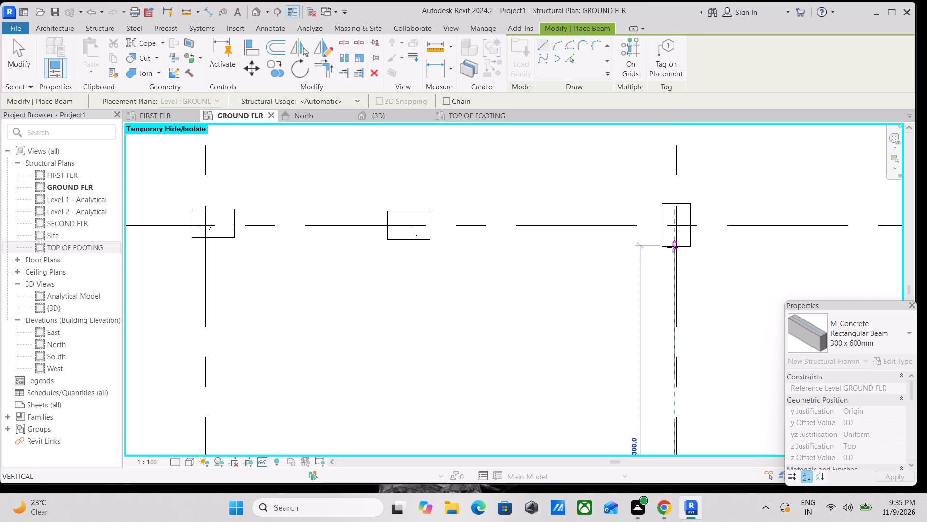
click(673, 247)
key(Escape)
key(Escape)
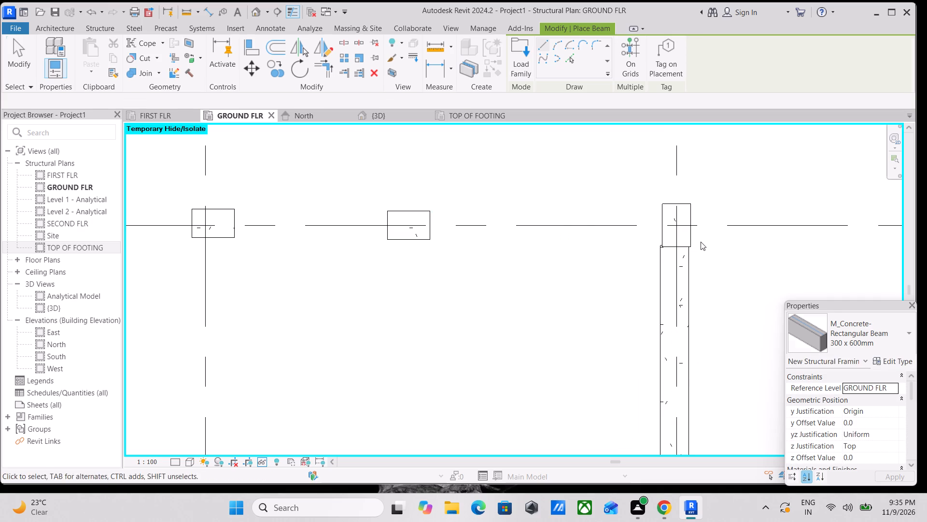
Nudge the 300 x 450mm concrete column at grids 6 and K sideways into line with the beam along grid 6.
click(666, 234)
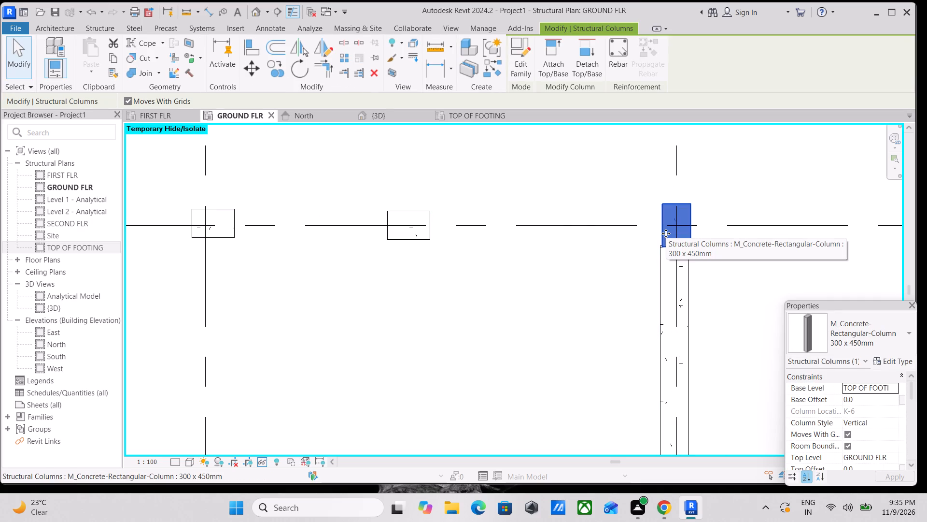
key(Left)
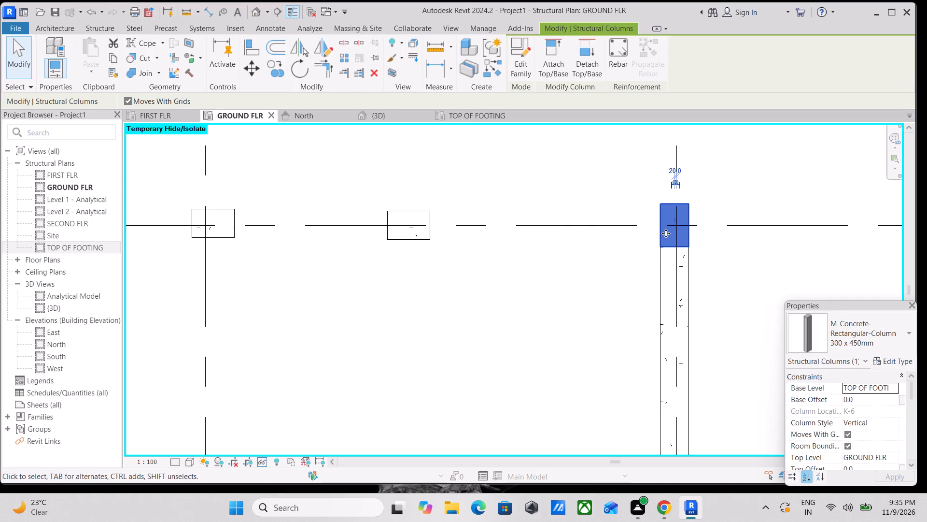
key(Escape)
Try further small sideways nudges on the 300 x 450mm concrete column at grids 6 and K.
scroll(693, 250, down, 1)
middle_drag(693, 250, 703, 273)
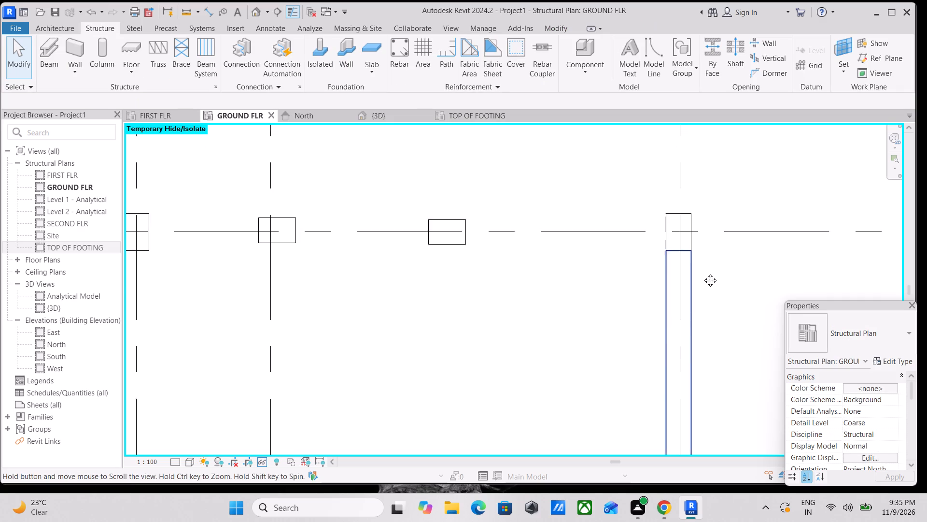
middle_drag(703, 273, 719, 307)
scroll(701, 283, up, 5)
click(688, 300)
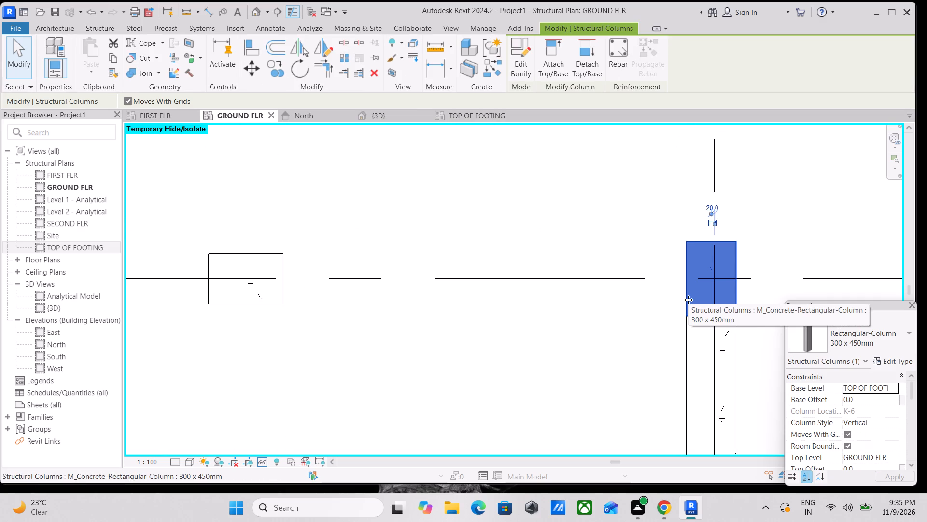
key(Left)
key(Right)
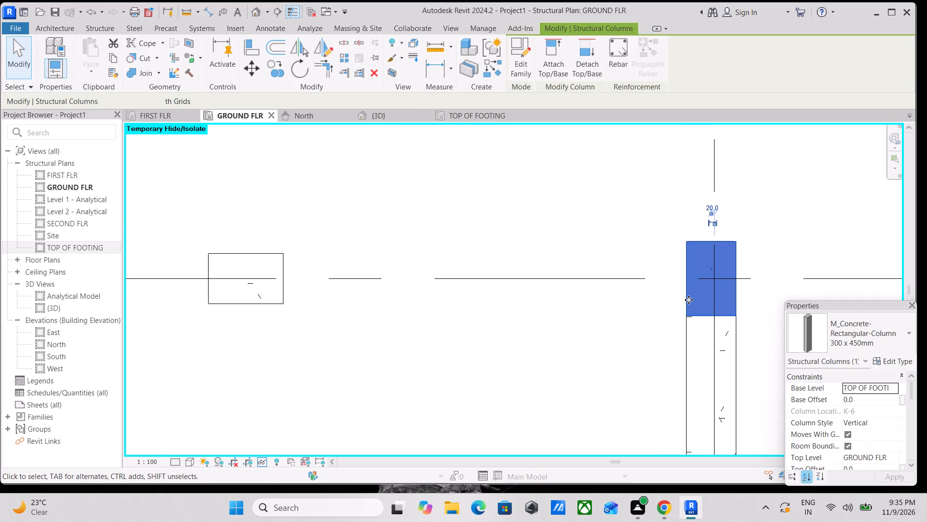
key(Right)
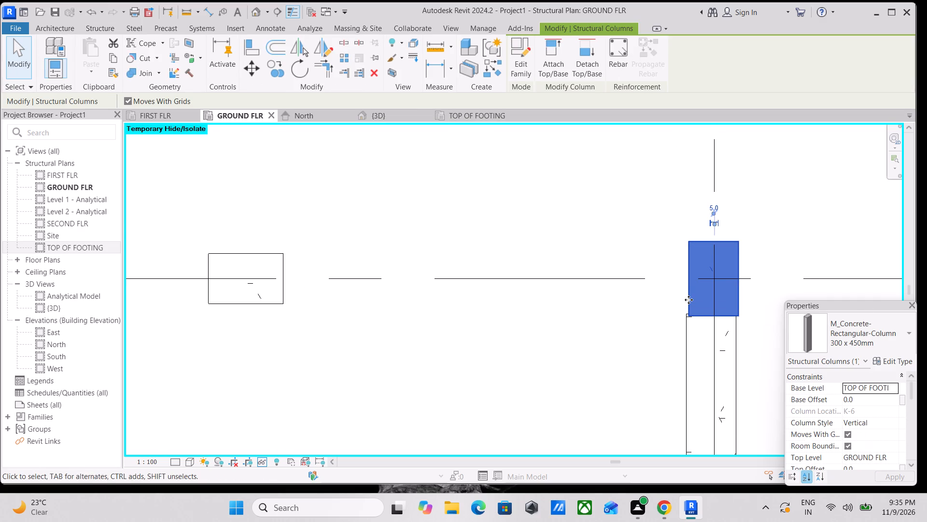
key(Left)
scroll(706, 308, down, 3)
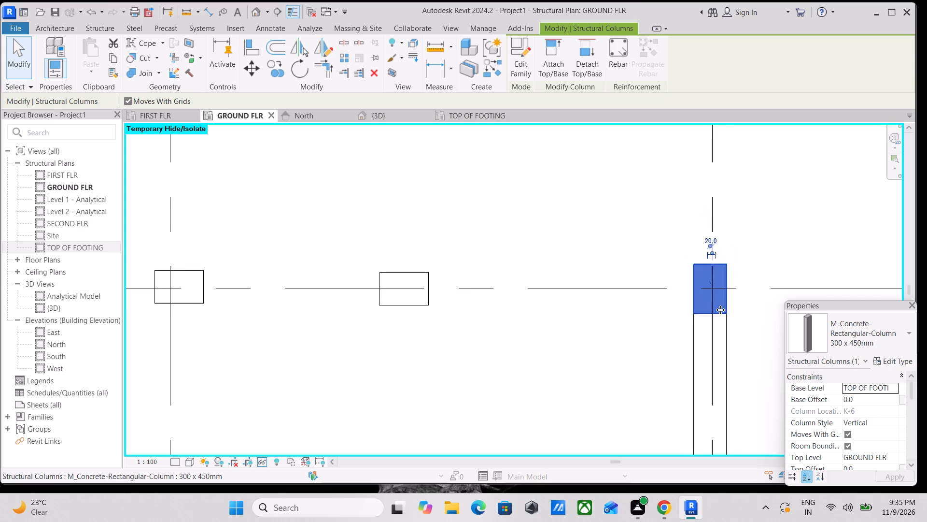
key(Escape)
Place a 300 x 600mm concrete beam along grid 6 between the columns at grids K and J.
scroll(731, 305, down, 2)
middle_drag(723, 318, 714, 335)
text(BM)
scroll(694, 294, up, 3)
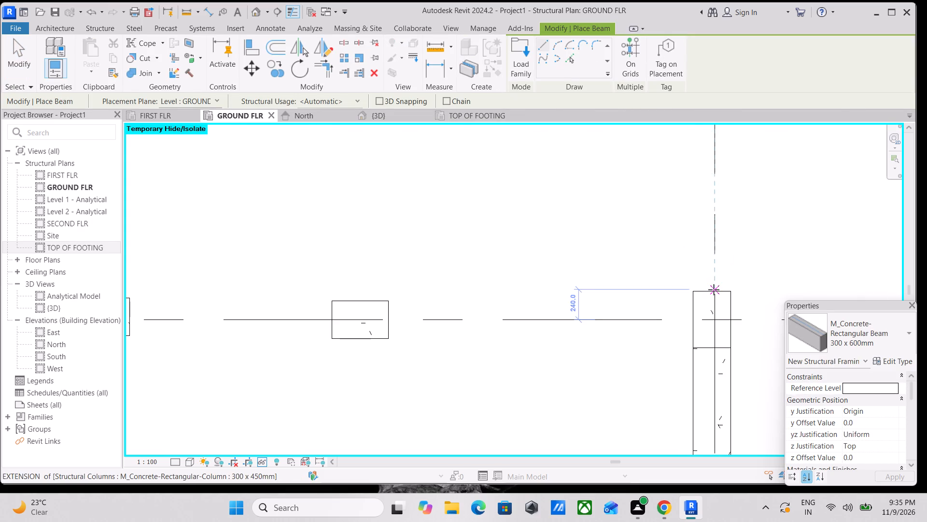
scroll(714, 295, up, 2)
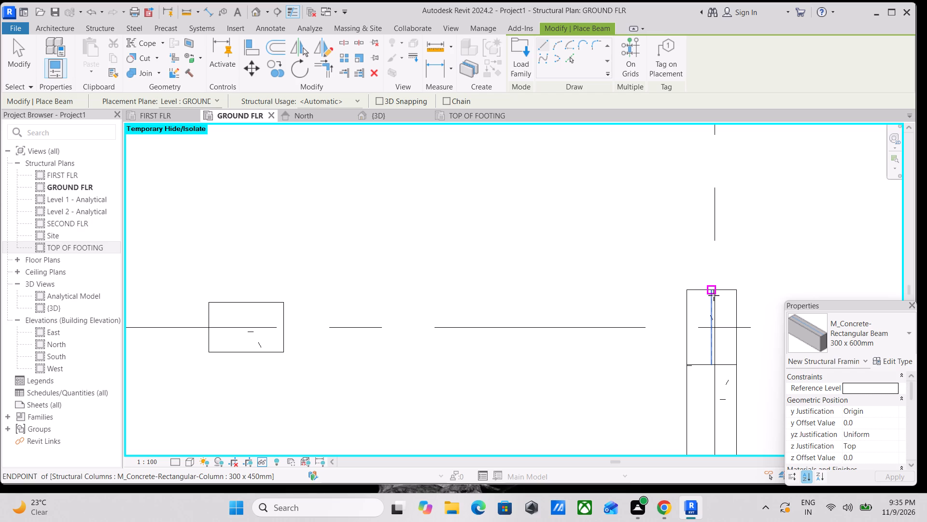
scroll(714, 295, down, 10)
middle_drag(714, 295, 730, 398)
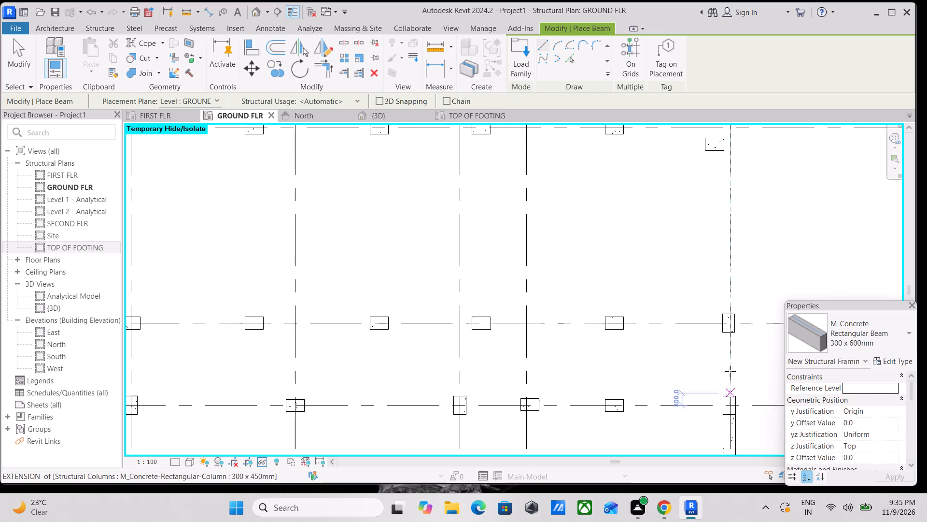
scroll(730, 340, down, 7)
middle_drag(730, 340, 692, 303)
scroll(704, 330, up, 3)
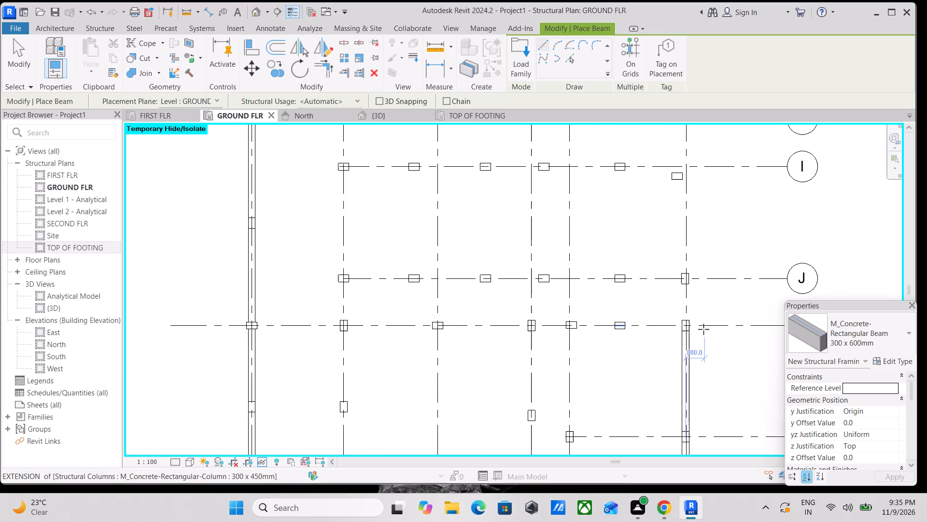
scroll(682, 315, up, 1)
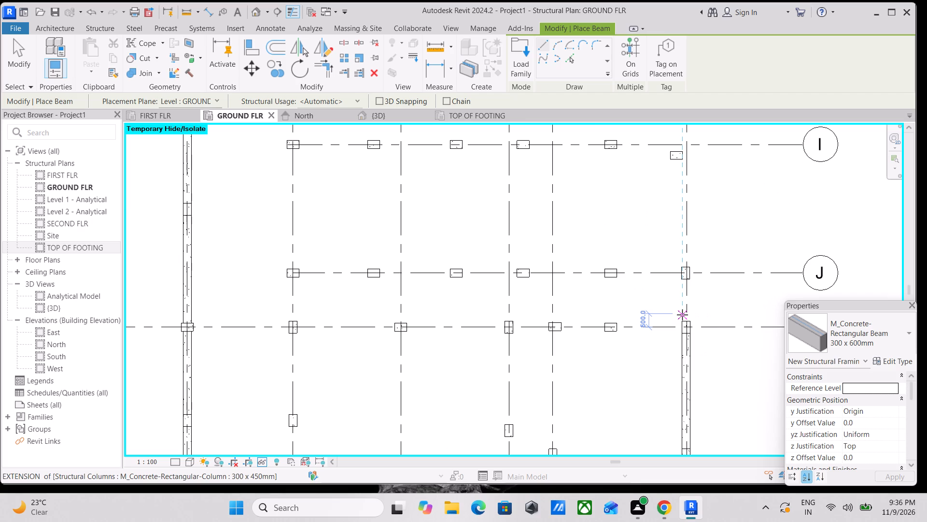
scroll(692, 340, up, 2)
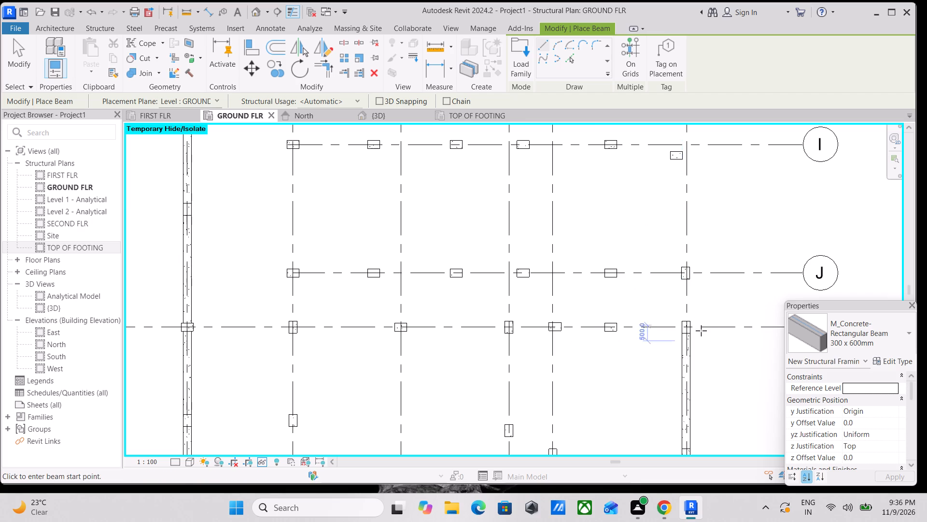
scroll(701, 331, up, 12)
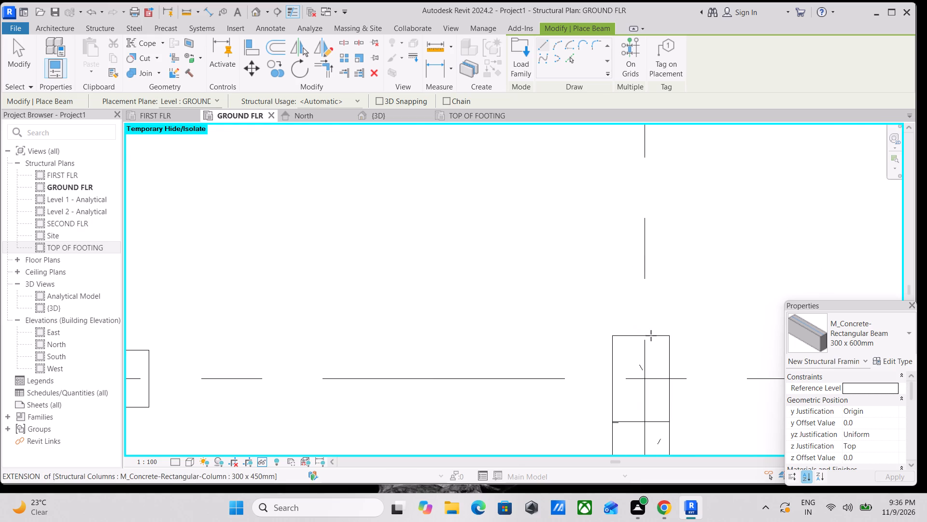
scroll(644, 336, up, 4)
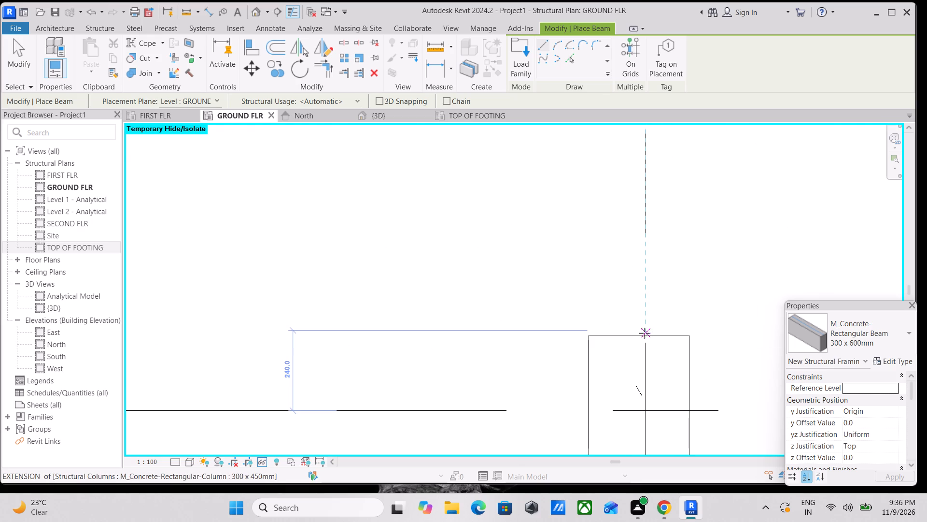
click(645, 337)
scroll(635, 246, down, 2)
middle_drag(634, 253, 684, 449)
scroll(686, 290, down, 4)
middle_drag(685, 292, 726, 516)
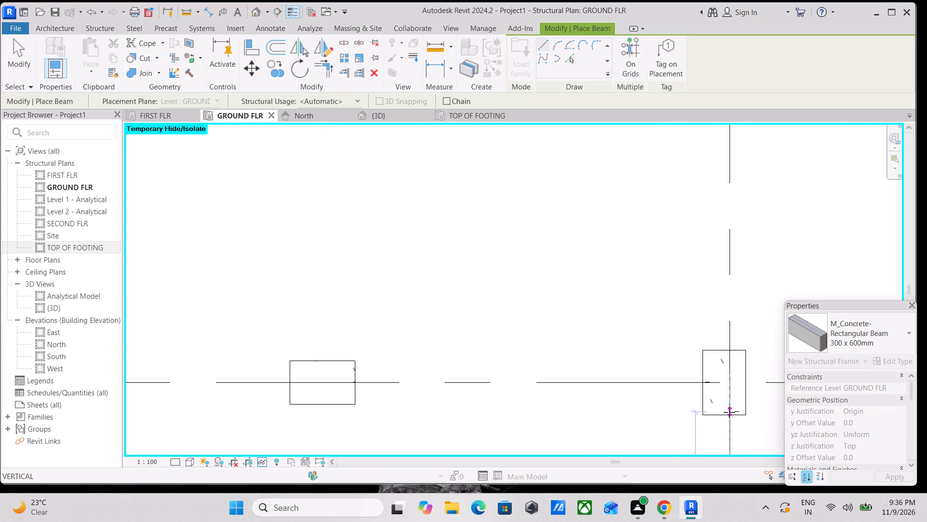
scroll(729, 412, up, 5)
click(730, 418)
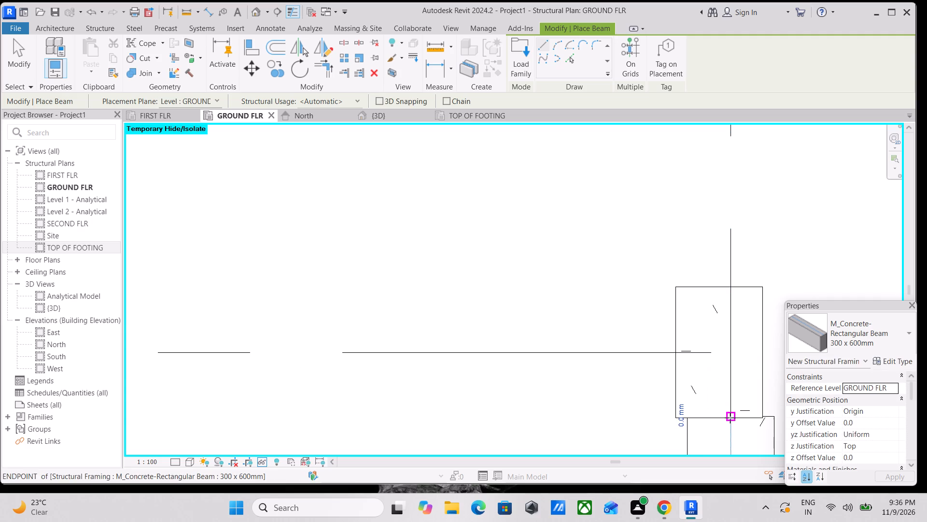
scroll(730, 418, down, 5)
middle_drag(725, 409, 693, 319)
key(Escape)
key(Escape)
Nudge the 300 x 450mm concrete column at grids 6 and J sideways into line with the beam along grid 6.
click(714, 312)
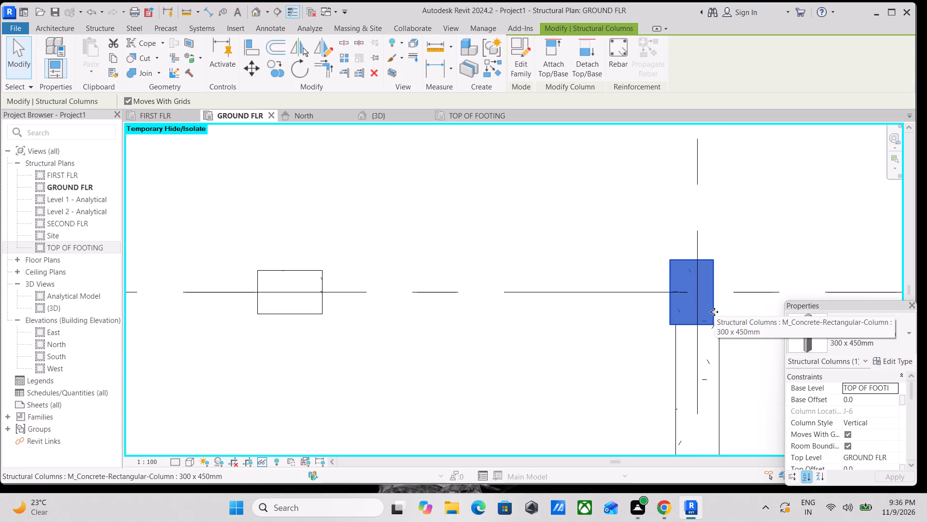
key(Right)
key(Right)
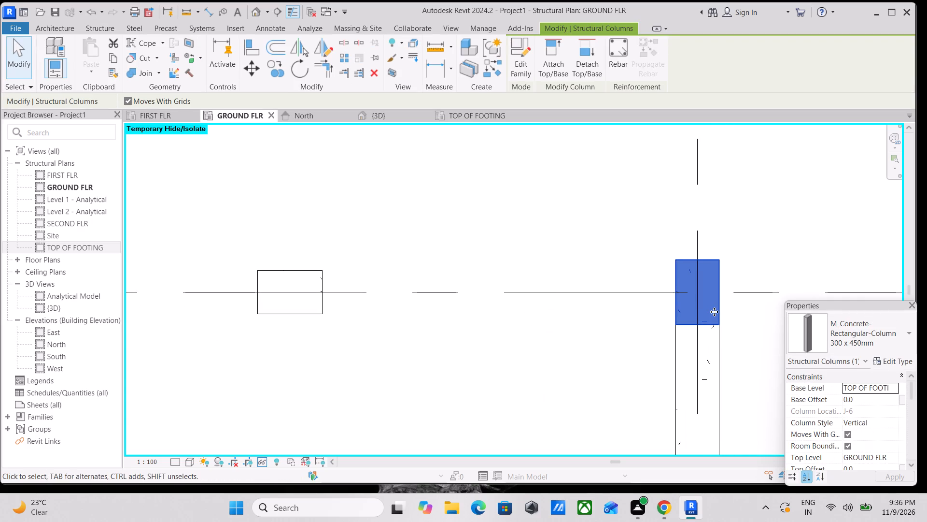
scroll(714, 312, down, 7)
key(Escape)
Nudge the offset 300 x 450mm concrete column near grids 6 and I up and across toward the grid intersection.
middle_drag(713, 305, 688, 327)
scroll(688, 320, down, 3)
middle_drag(688, 324, 688, 347)
scroll(688, 347, down, 2)
middle_drag(687, 346, 671, 332)
scroll(667, 319, up, 2)
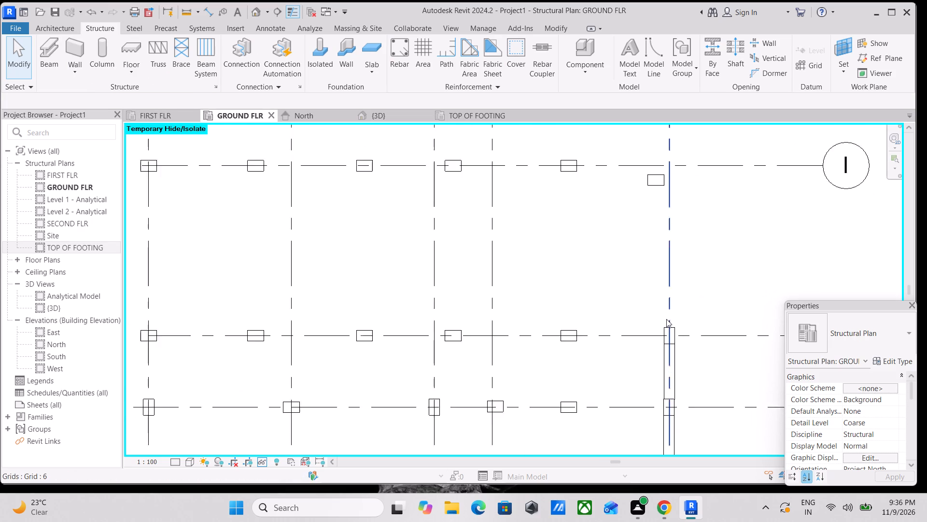
scroll(666, 318, down, 2)
middle_drag(666, 319, 688, 381)
scroll(687, 371, up, 1)
click(678, 263)
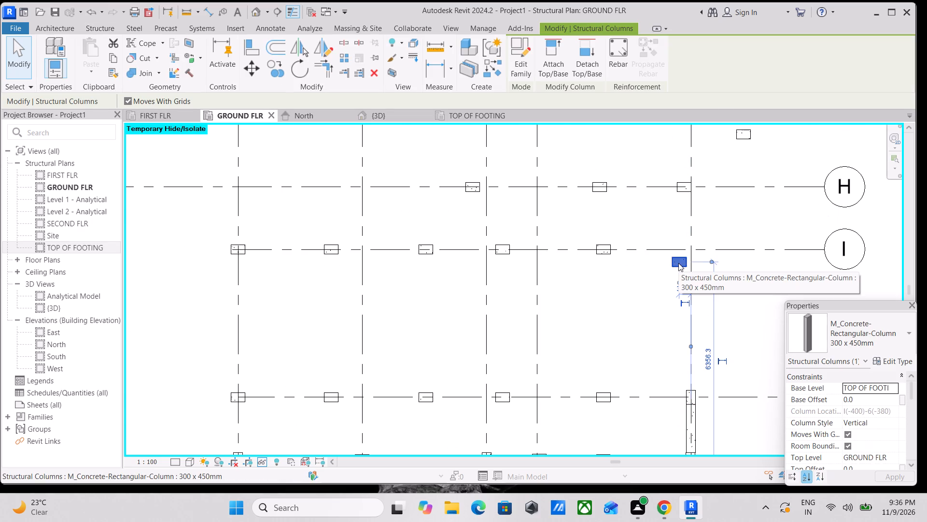
key(Up)
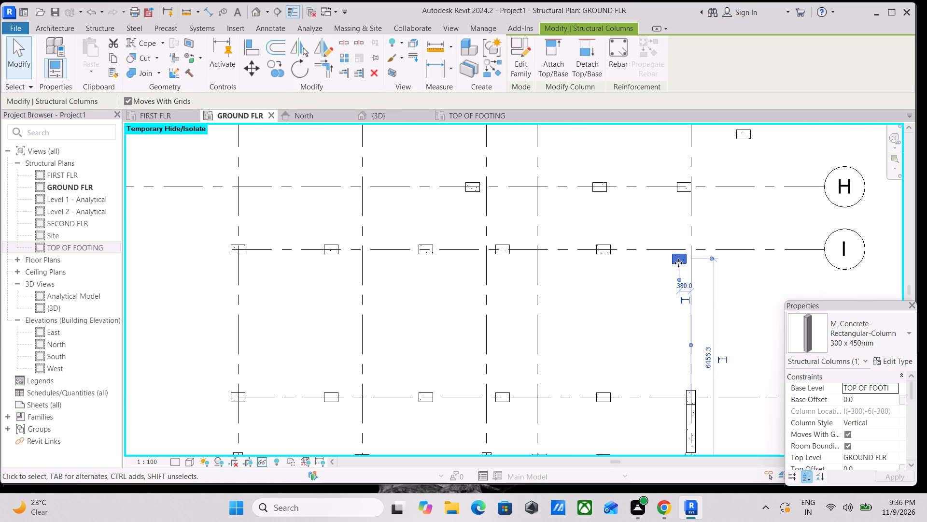
key(Up)
key(Up)
key(Up)
key(Up)
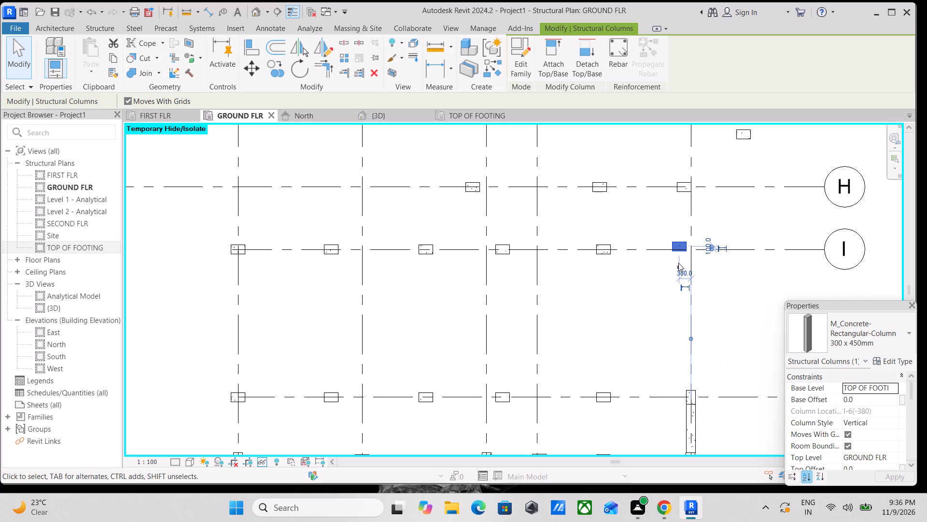
key(Down)
key(Down)
key(Right)
key(Right)
key(Right)
key(Right)
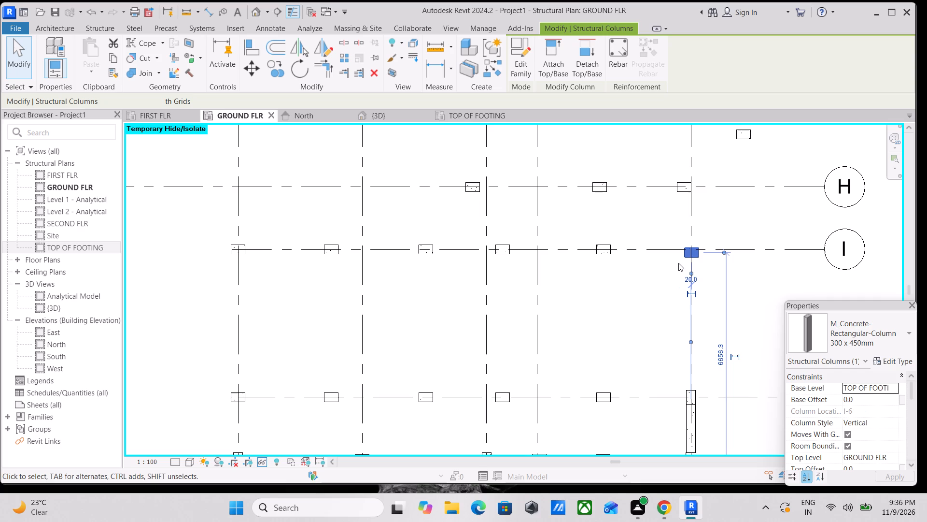
Fine-tune the position of the 300 x 450mm concrete column at grids 6 and I to centre it on grid I.
scroll(682, 263, up, 2)
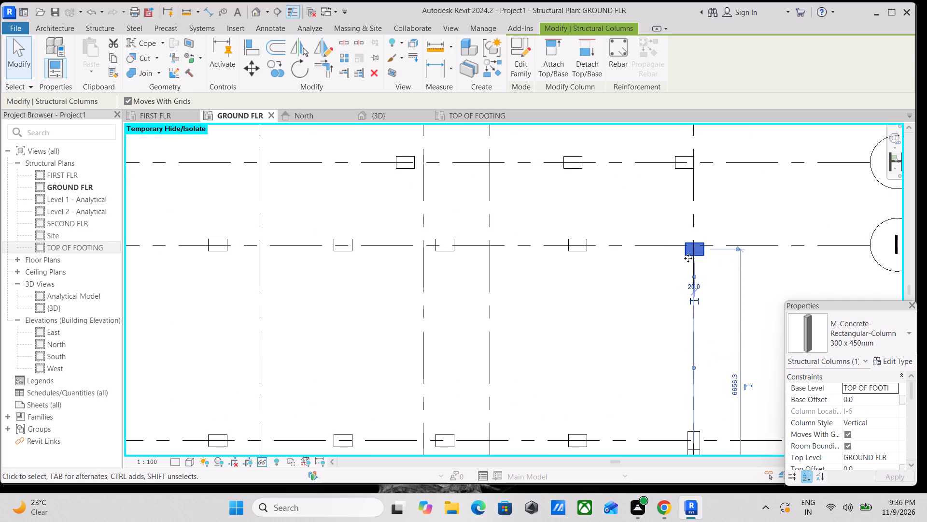
scroll(698, 250, up, 2)
key(Up)
key(Up)
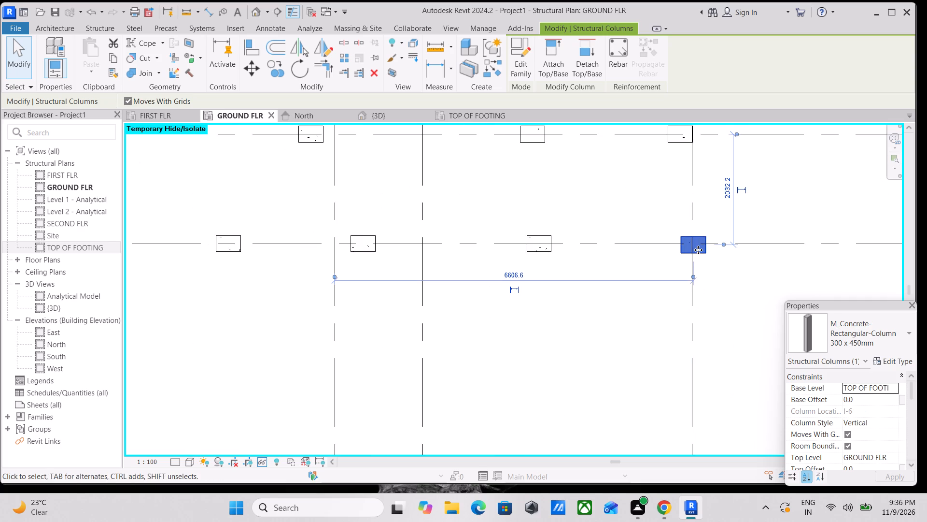
key(Up)
key(Up)
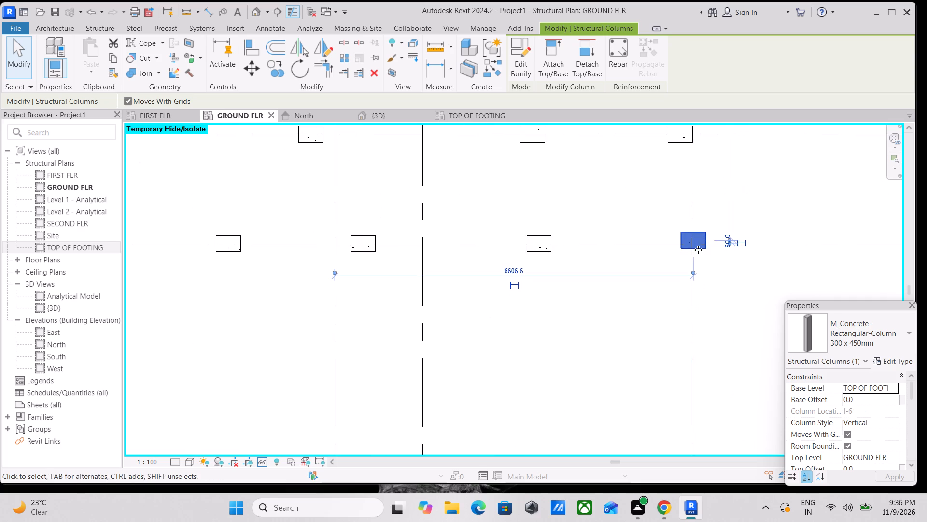
key(Down)
scroll(698, 250, down, 2)
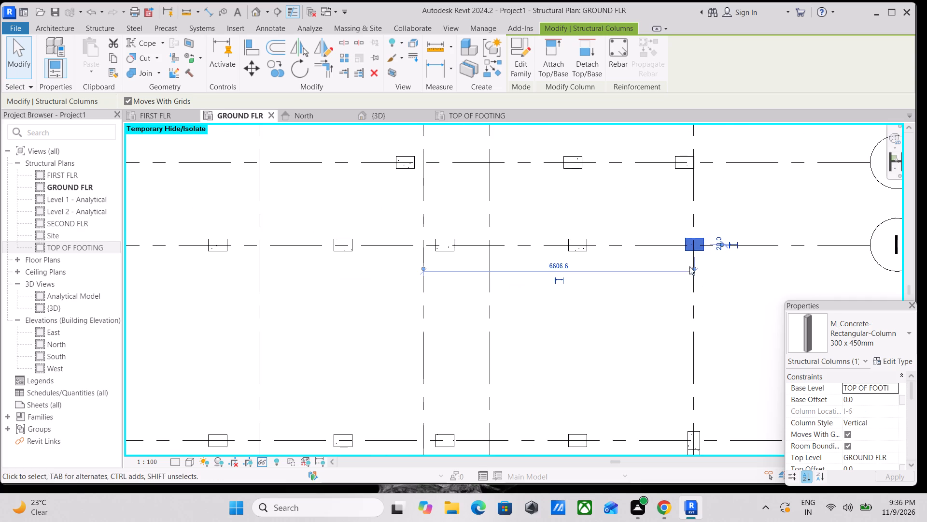
key(Escape)
Place a 300 x 600mm concrete beam along grid 6 between the columns at grids J and I.
middle_drag(705, 275, 600, 248)
scroll(628, 406, up, 1)
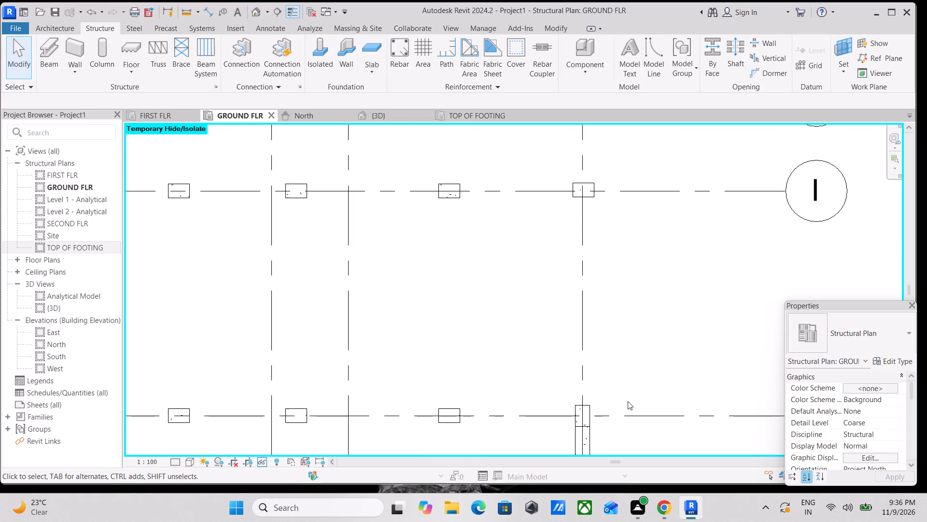
text(BM)
scroll(589, 401, up, 1)
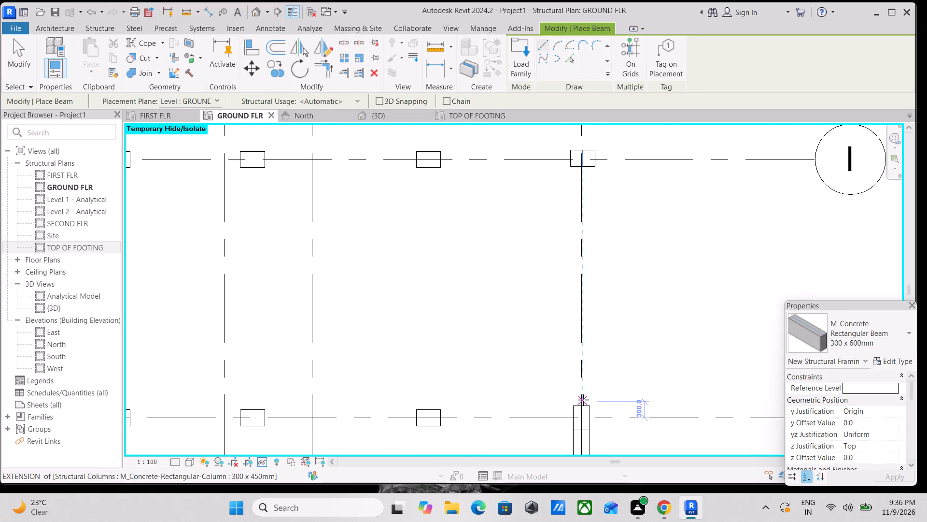
scroll(583, 400, up, 6)
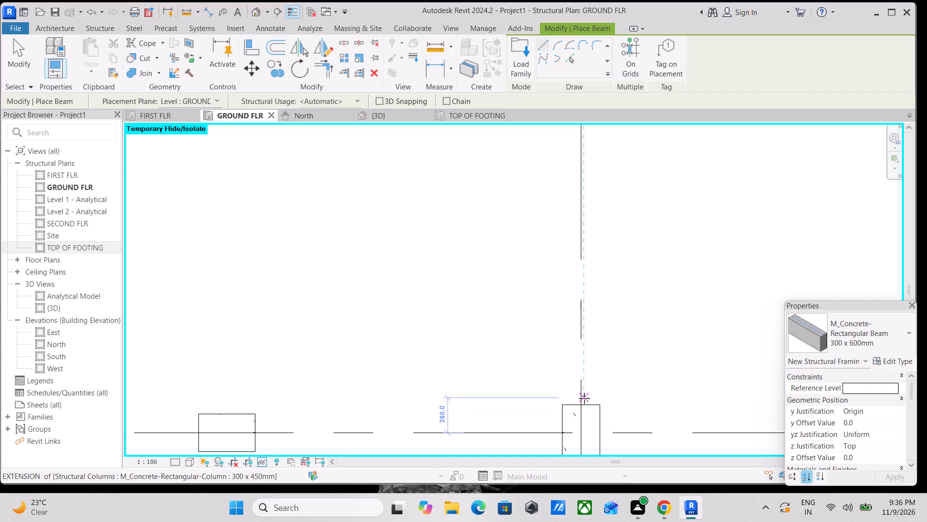
click(580, 406)
scroll(564, 271, down, 1)
middle_drag(569, 277, 626, 411)
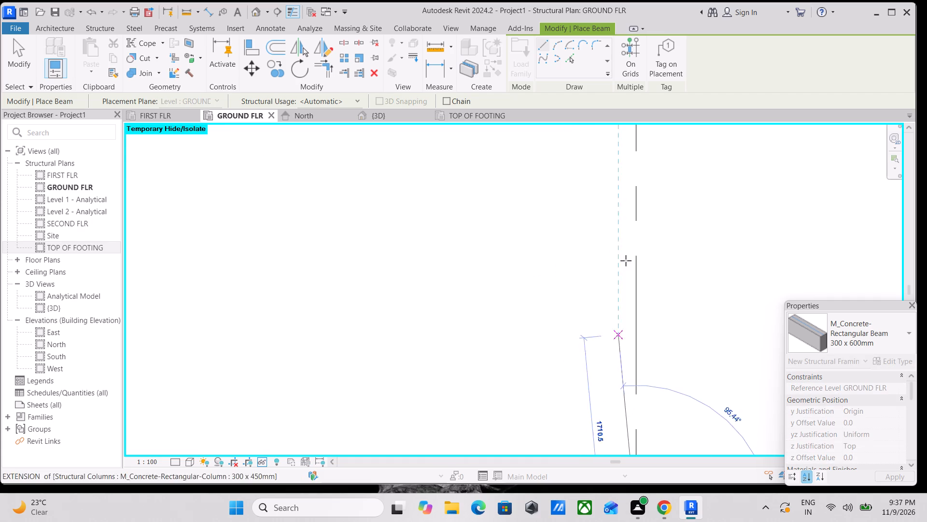
scroll(629, 236, down, 2)
middle_drag(629, 236, 686, 437)
scroll(686, 432, up, 1)
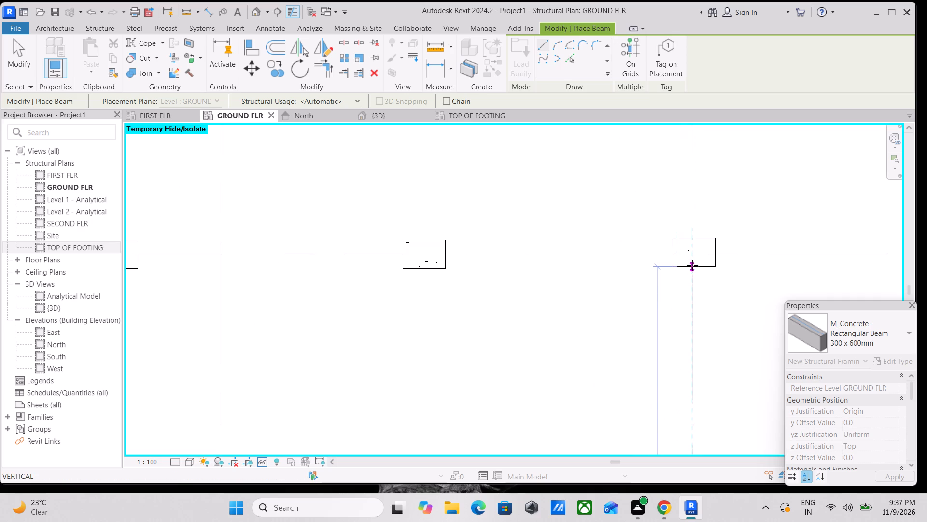
scroll(692, 269, up, 3)
click(691, 262)
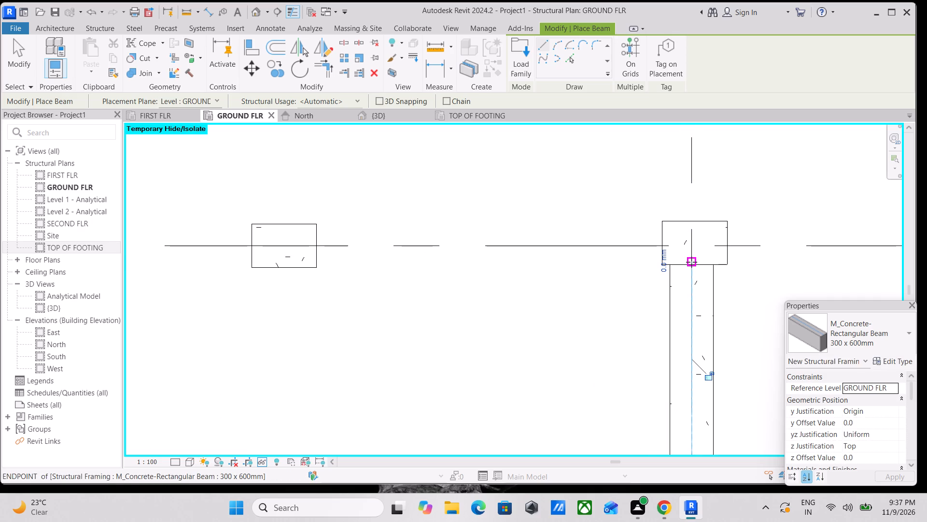
scroll(691, 262, down, 4)
key(Escape)
key(Escape)
Nudge the 300 x 450mm concrete column at grids 6 and H sideways to centre it on grid 6.
scroll(691, 262, down, 4)
middle_drag(695, 247, 699, 339)
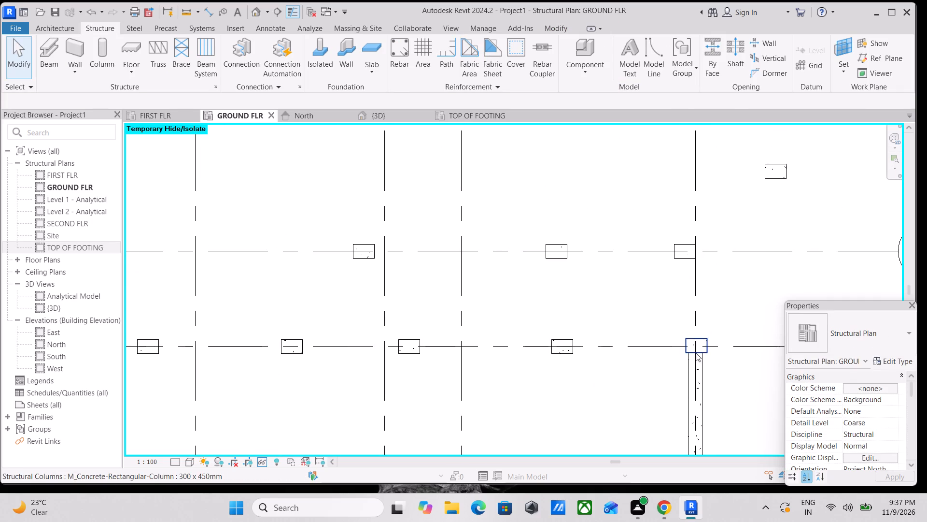
scroll(692, 270, up, 2)
middle_drag(695, 317, 698, 416)
scroll(698, 416, down, 3)
scroll(707, 375, down, 4)
middle_drag(705, 372, 667, 329)
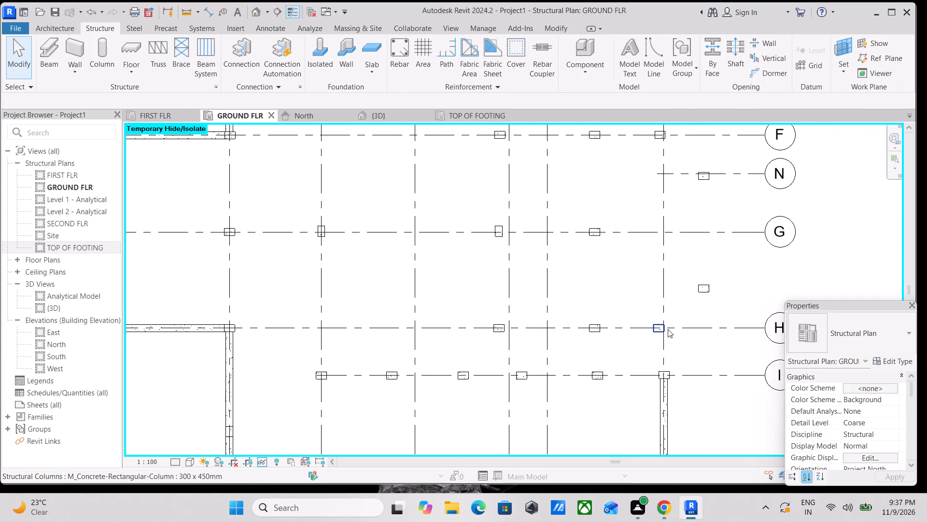
scroll(668, 332, down, 2)
middle_drag(668, 332, 673, 346)
scroll(673, 347, up, 3)
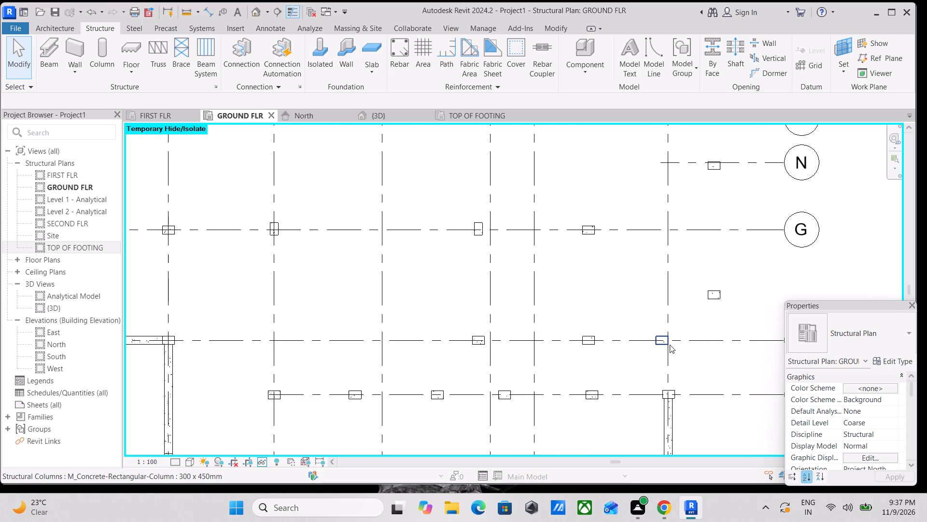
scroll(668, 343, up, 5)
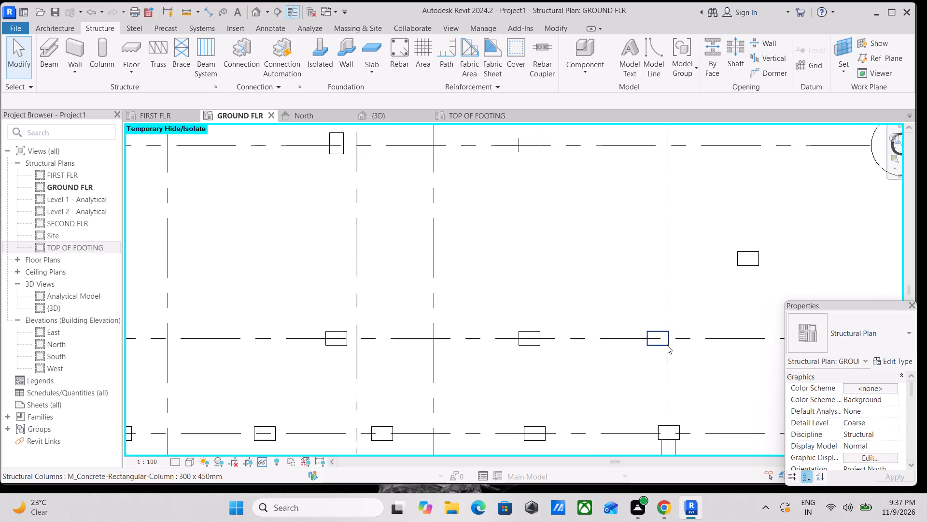
scroll(667, 345, up, 1)
click(660, 344)
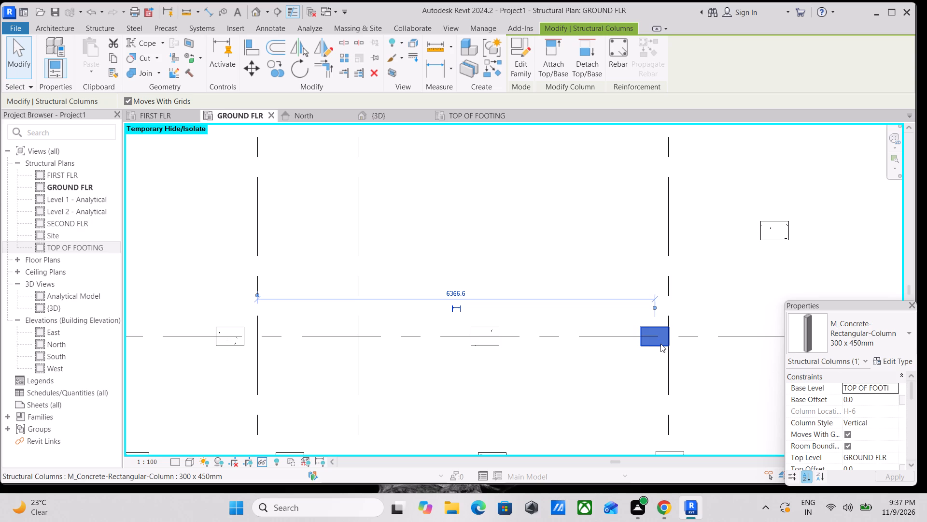
key(Right)
key(Right)
key(Right)
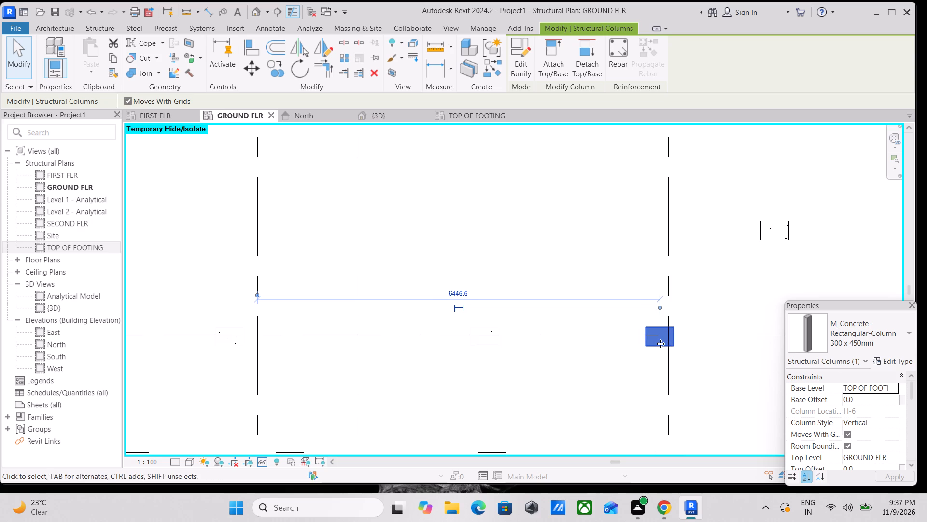
key(Right)
key(Right)
key(Right)
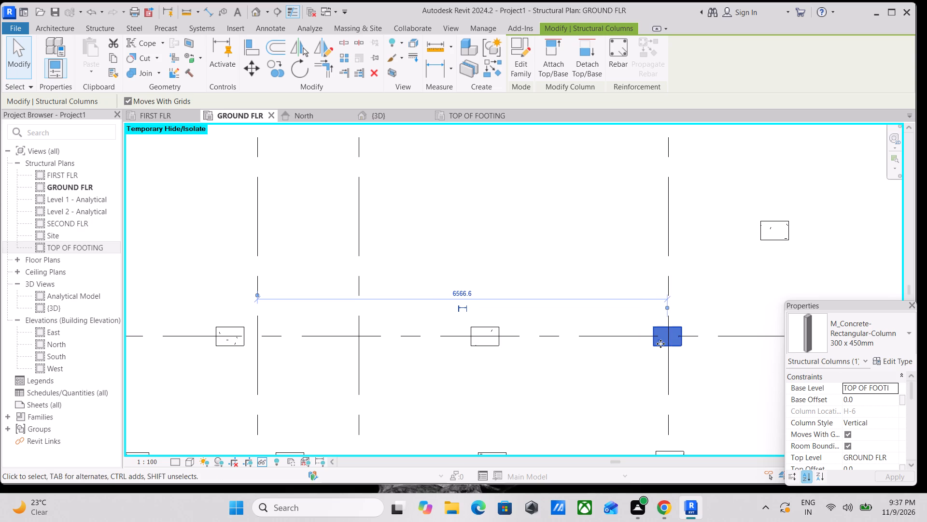
key(Left)
key(Escape)
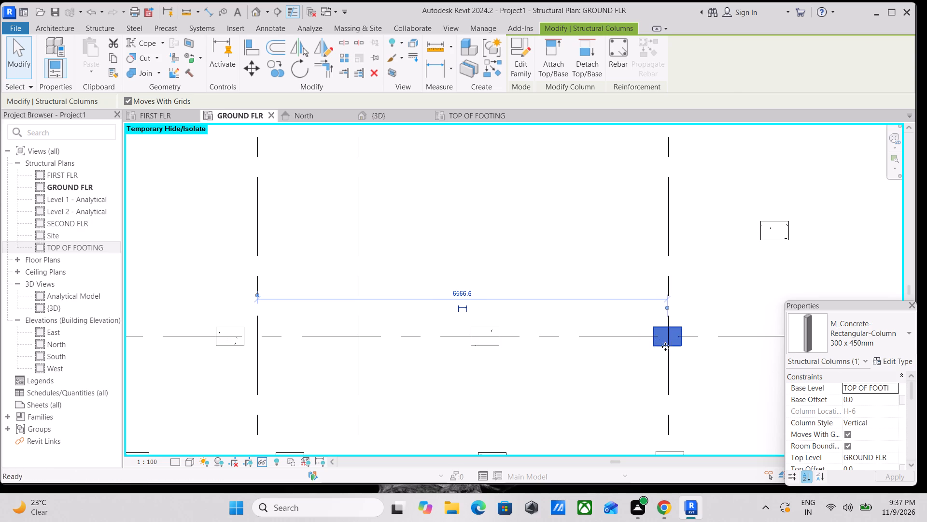
Place a 300 x 600mm concrete beam along grid 6 between the columns at grids I and H.
scroll(665, 347, down, 3)
middle_drag(661, 332, 653, 271)
scroll(688, 396, up, 6)
text(BM)
scroll(632, 324, up, 2)
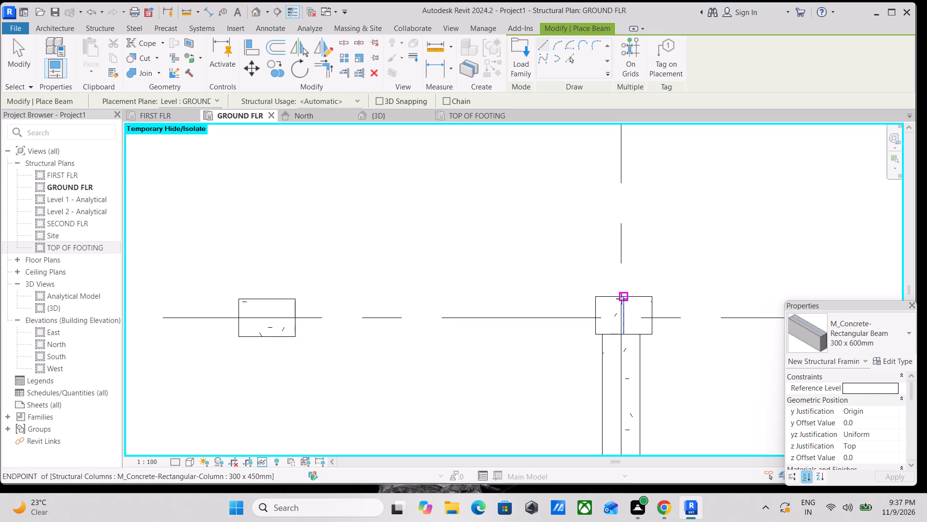
scroll(621, 299, up, 4)
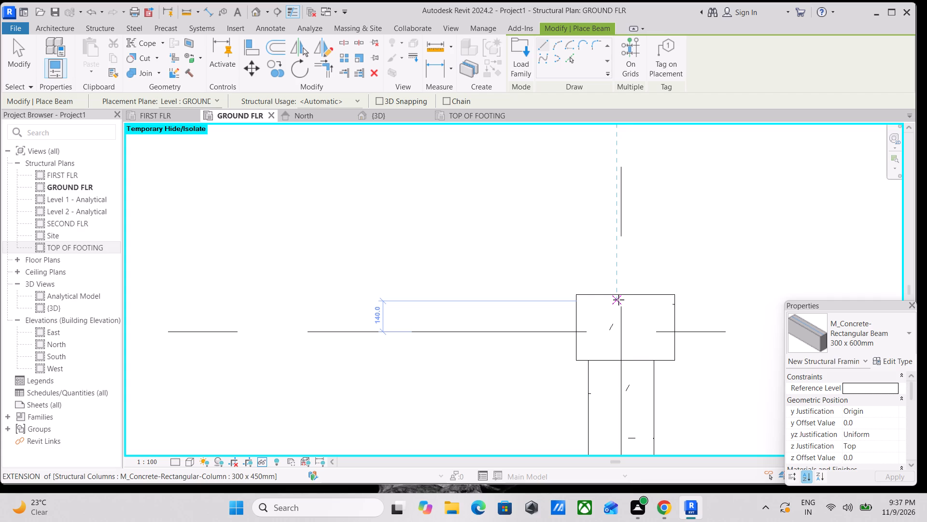
scroll(628, 309, up, 4)
click(615, 285)
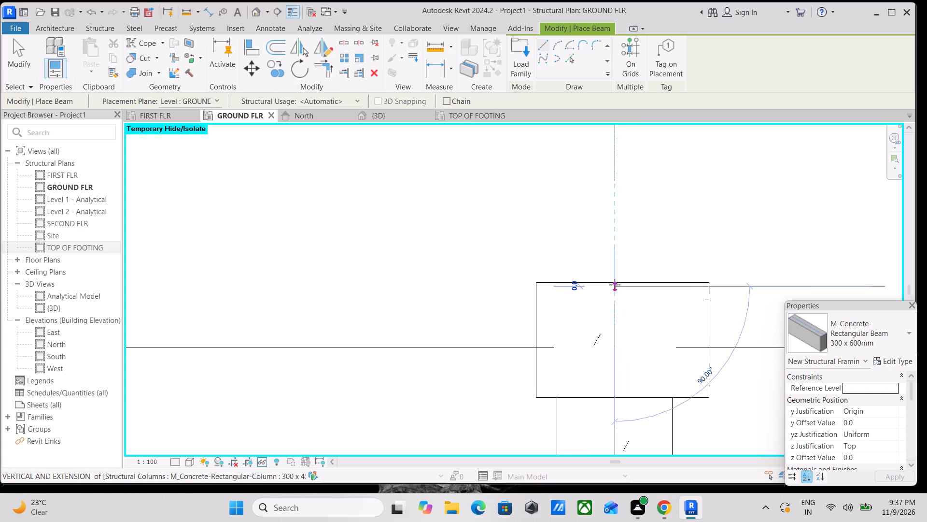
scroll(605, 208, down, 2)
middle_drag(608, 212, 704, 407)
scroll(703, 291, down, 3)
middle_drag(703, 291, 757, 485)
scroll(757, 484, up, 1)
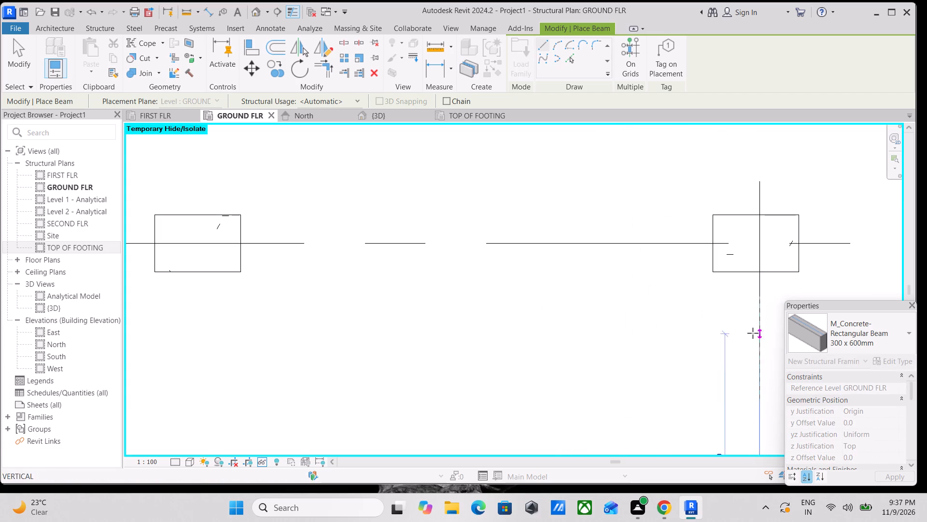
click(760, 273)
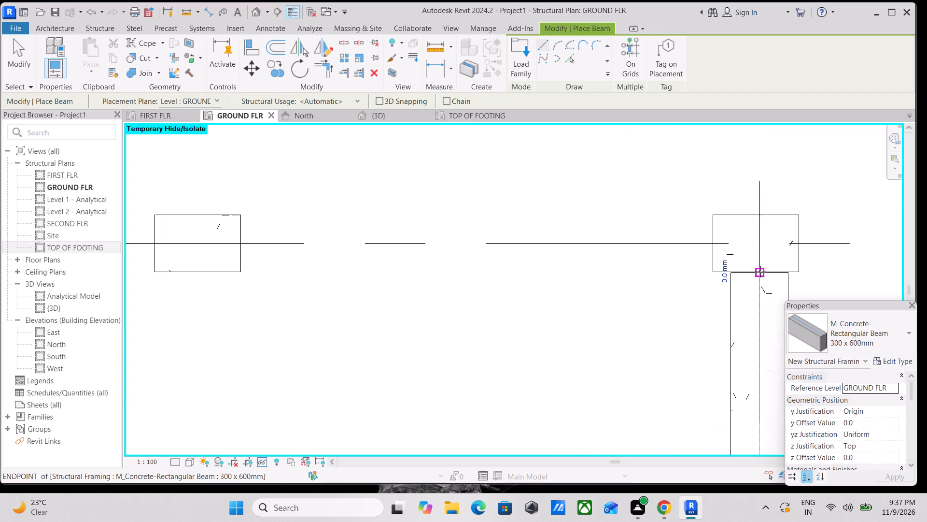
scroll(760, 272, down, 1)
scroll(762, 275, up, 7)
key(Escape)
key(Escape)
key(Escape)
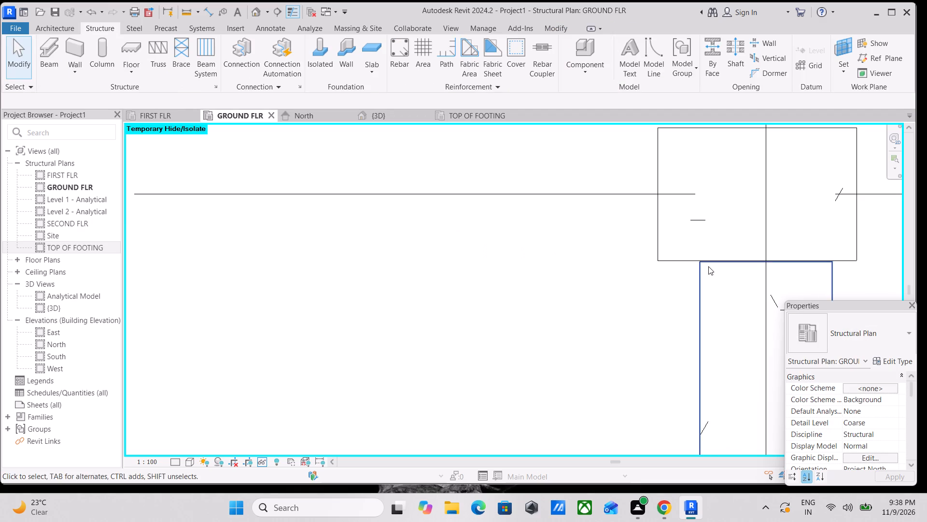
Adjust the new beam's end along grid 6 to meet the face of the column at grid H.
click(708, 265)
scroll(778, 270, up, 6)
drag(758, 255, 758, 253)
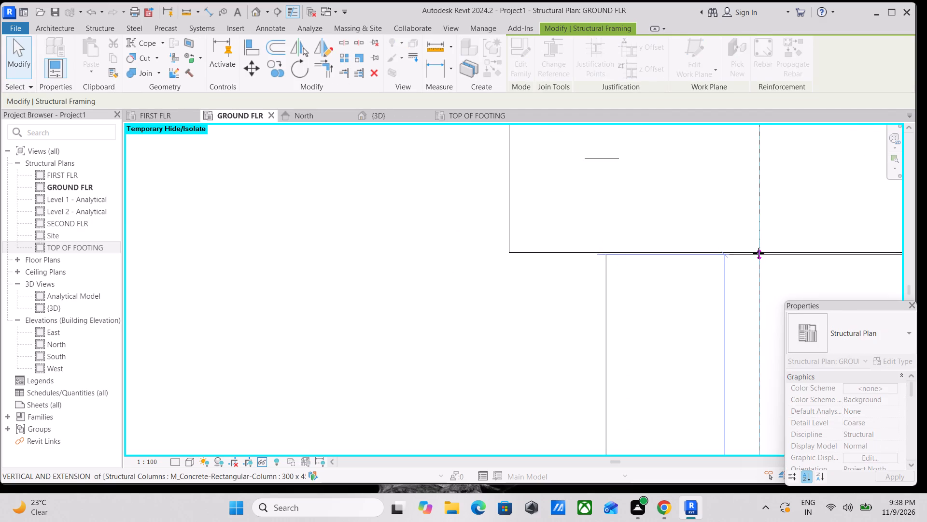
drag(758, 253, 756, 250)
scroll(757, 250, down, 4)
key(Escape)
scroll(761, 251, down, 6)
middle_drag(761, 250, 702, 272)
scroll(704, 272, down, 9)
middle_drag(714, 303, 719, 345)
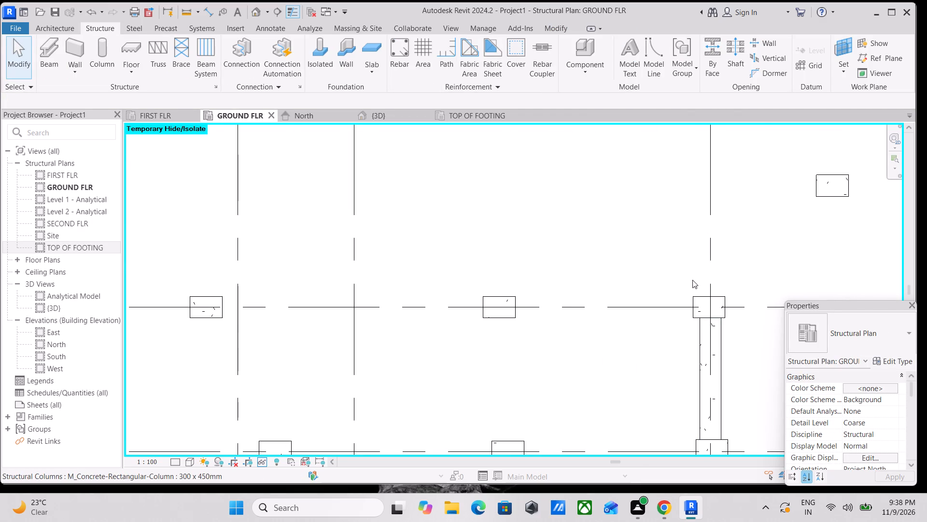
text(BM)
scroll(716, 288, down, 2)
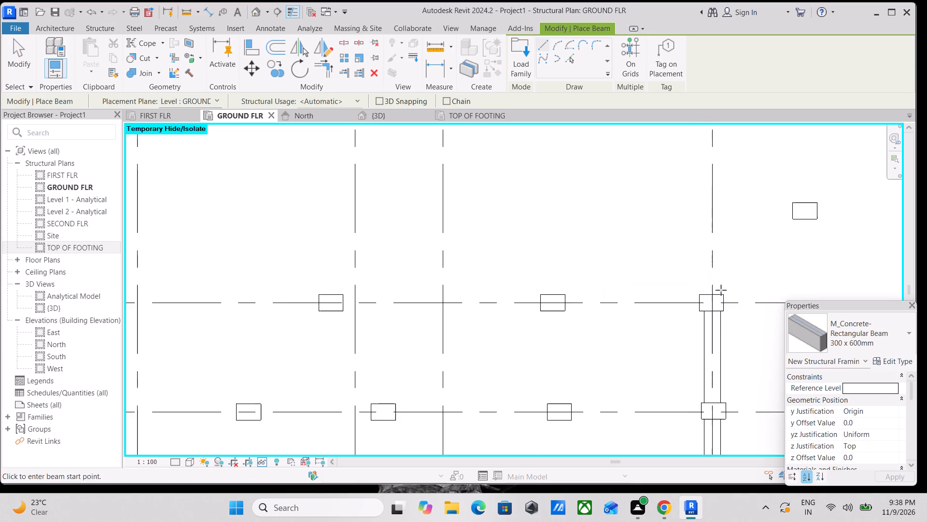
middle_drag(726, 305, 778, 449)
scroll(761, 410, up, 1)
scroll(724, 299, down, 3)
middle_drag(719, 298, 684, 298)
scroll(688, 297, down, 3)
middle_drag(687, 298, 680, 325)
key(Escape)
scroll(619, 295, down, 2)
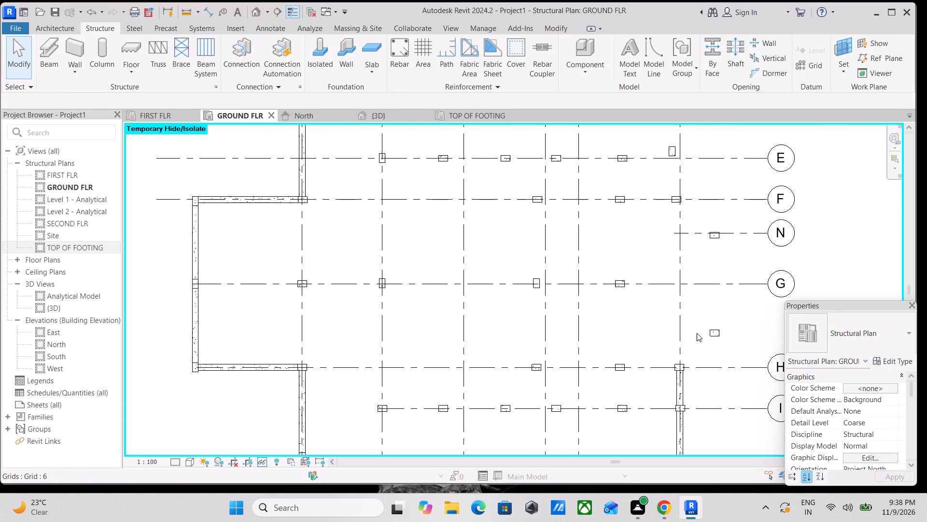
Place a 300 x 600mm concrete beam about 1500 mm long along grid 6 from the column at grid H towards grid G.
scroll(690, 366, up, 9)
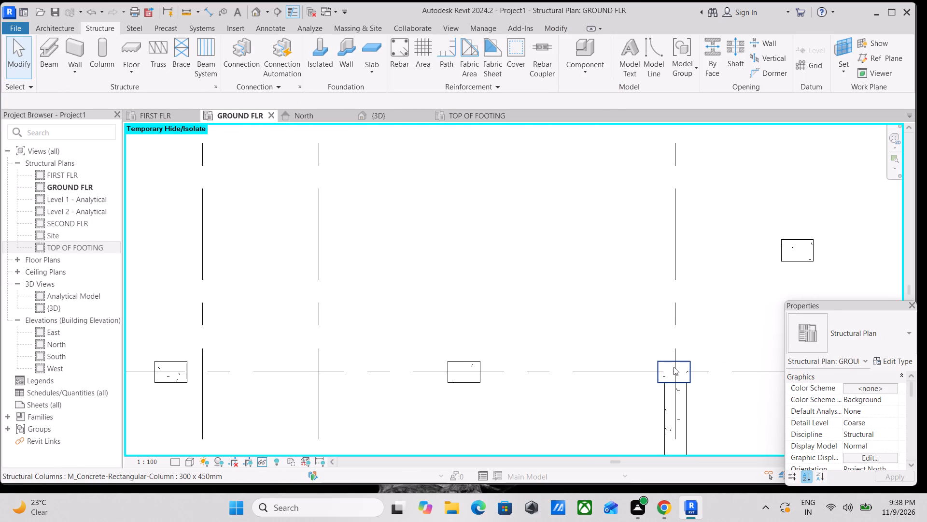
text(BM)
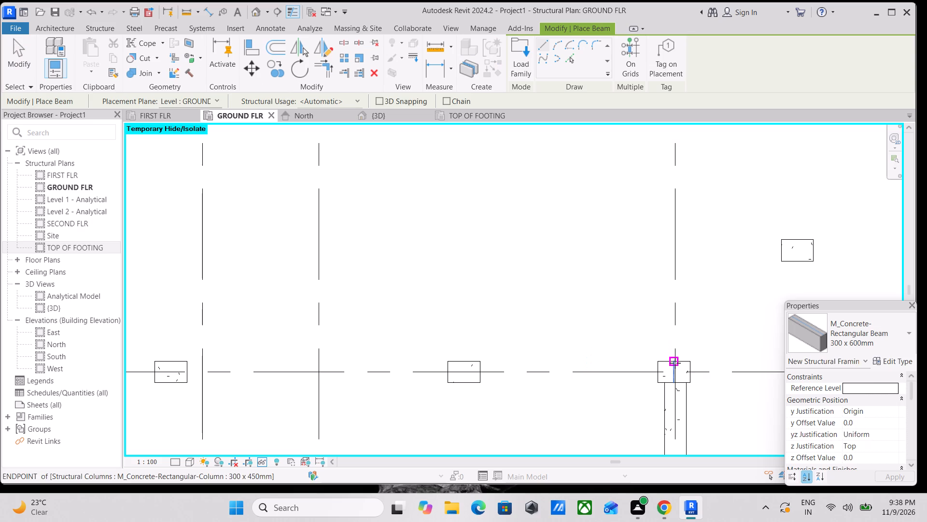
click(675, 362)
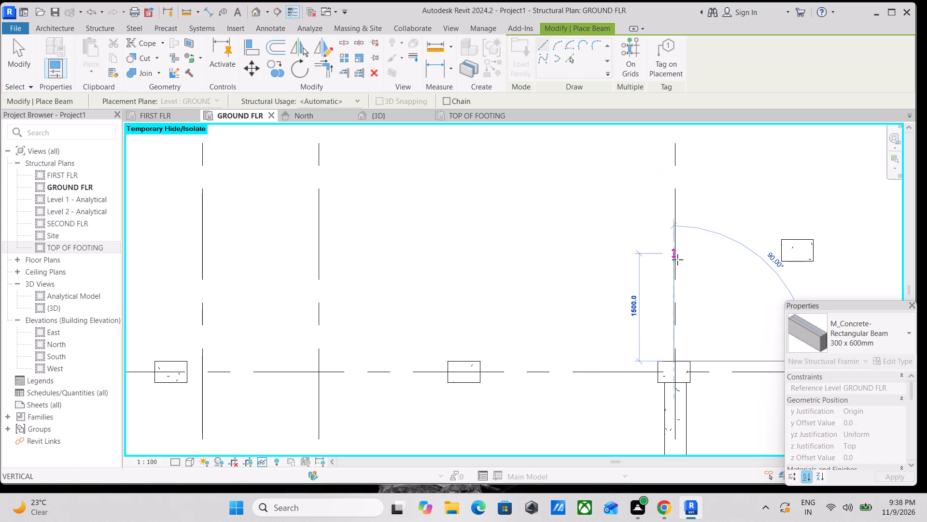
click(674, 251)
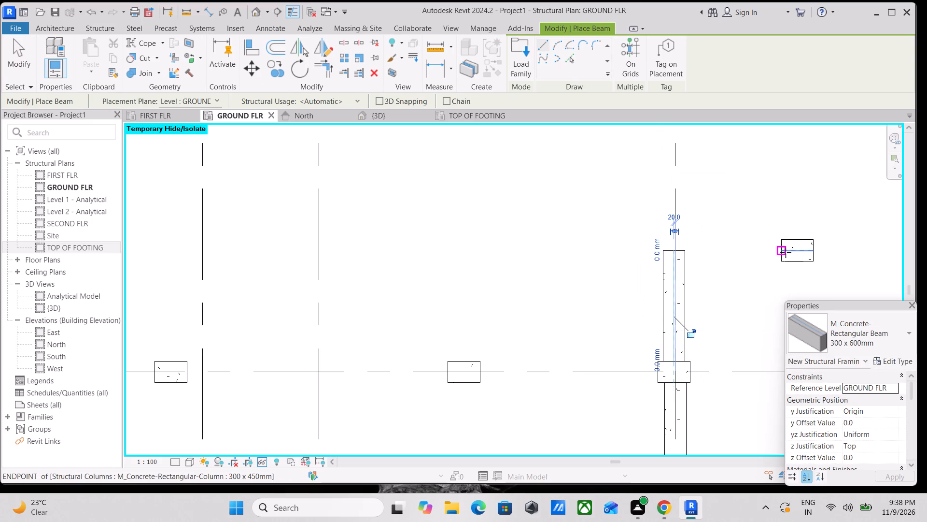
Place a 300 x 600mm concrete beam from the offset column between grids G and H to the free end of the grid 6 beam.
click(785, 251)
click(673, 254)
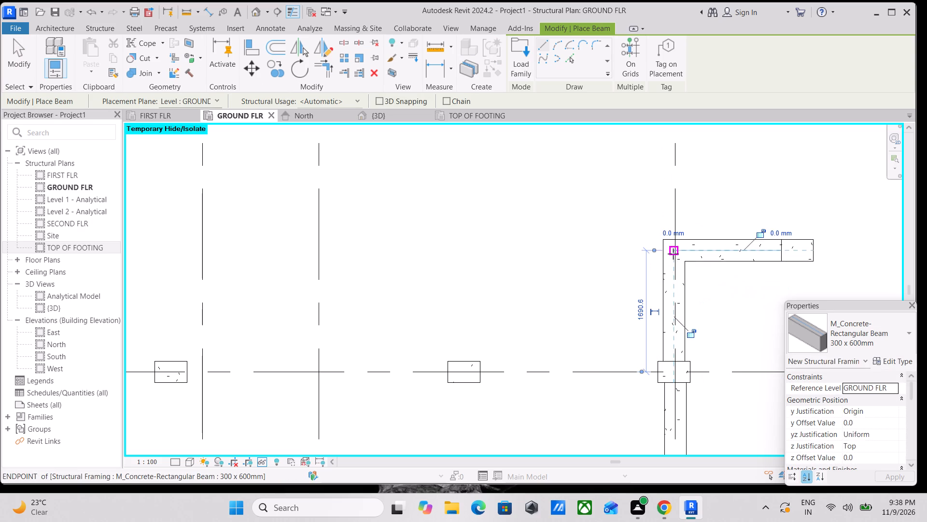
scroll(673, 254, down, 3)
key(Escape)
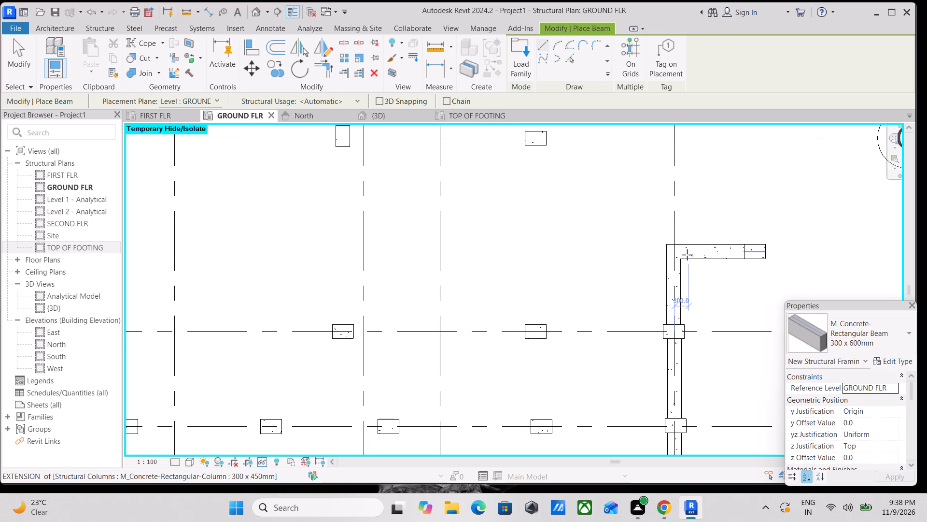
Place a 300 x 600mm concrete beam from the offset column between grids G and H to the facing column at grid N.
scroll(687, 255, down, 5)
middle_drag(705, 224, 716, 311)
scroll(725, 304, up, 2)
scroll(726, 299, down, 3)
middle_drag(725, 299, 702, 304)
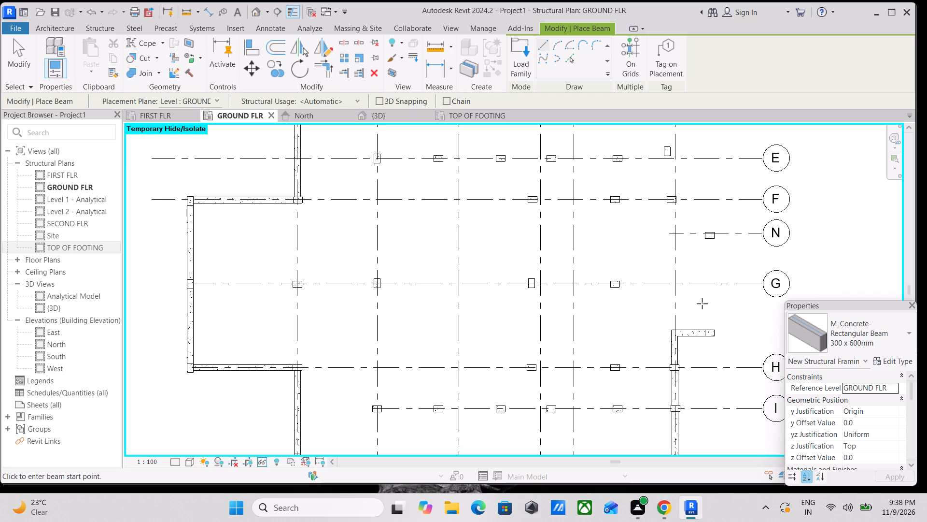
text(BM)
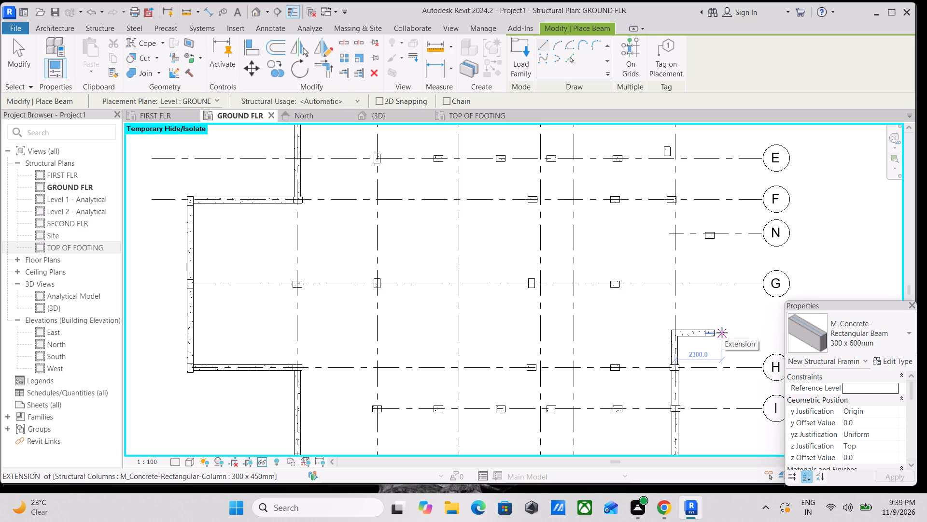
scroll(733, 356, up, 2)
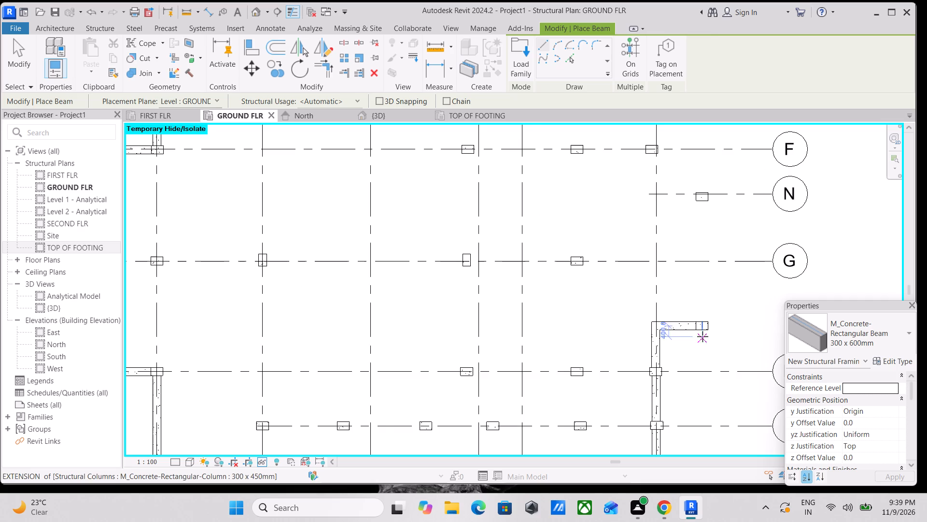
scroll(703, 325, up, 6)
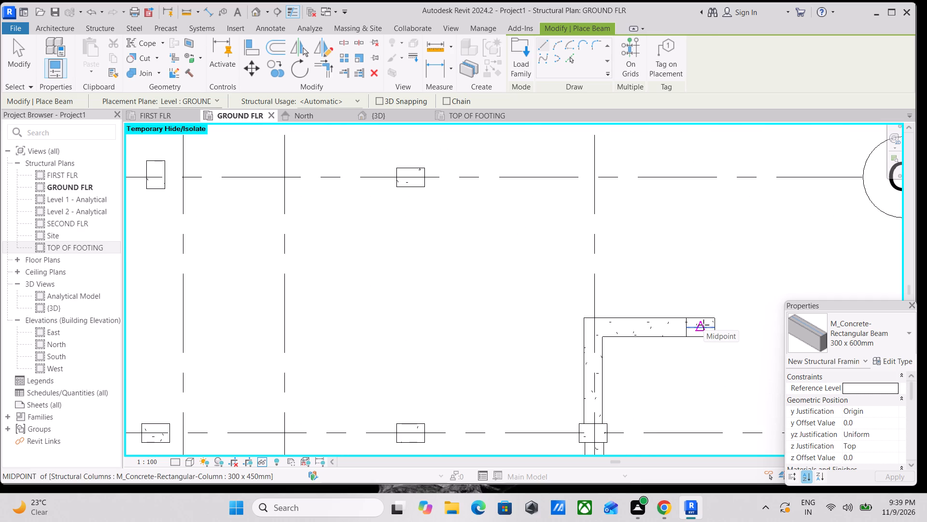
scroll(703, 325, up, 3)
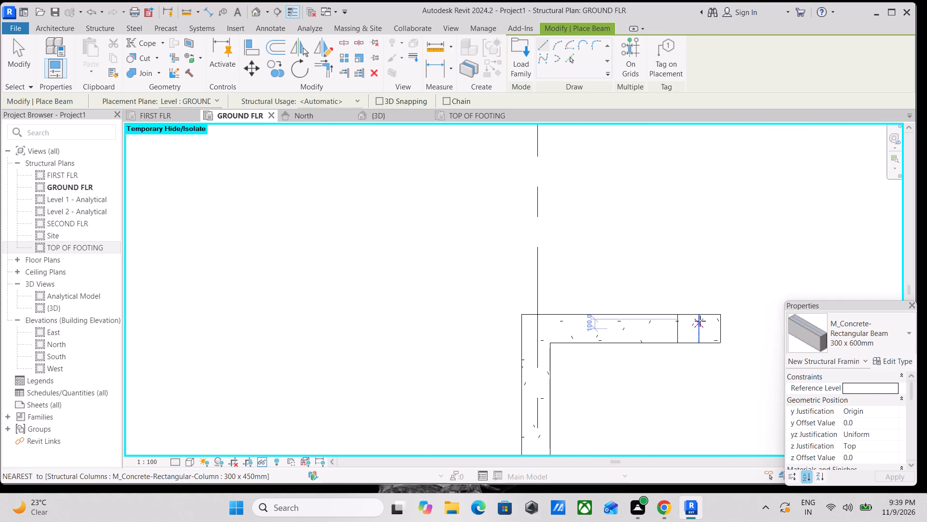
click(698, 315)
scroll(671, 190, down, 2)
middle_drag(679, 202, 706, 295)
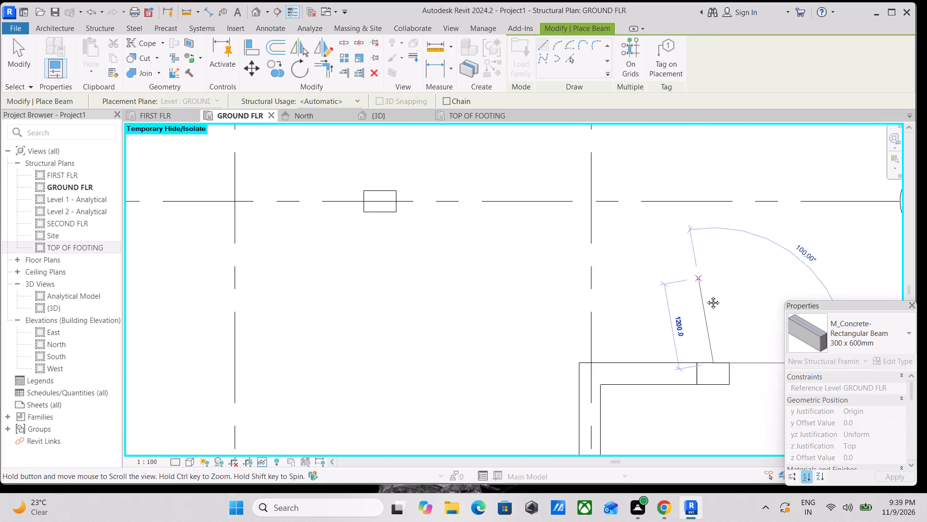
middle_drag(706, 295, 710, 307)
scroll(703, 192, down, 3)
middle_drag(713, 211, 761, 321)
scroll(761, 316, up, 1)
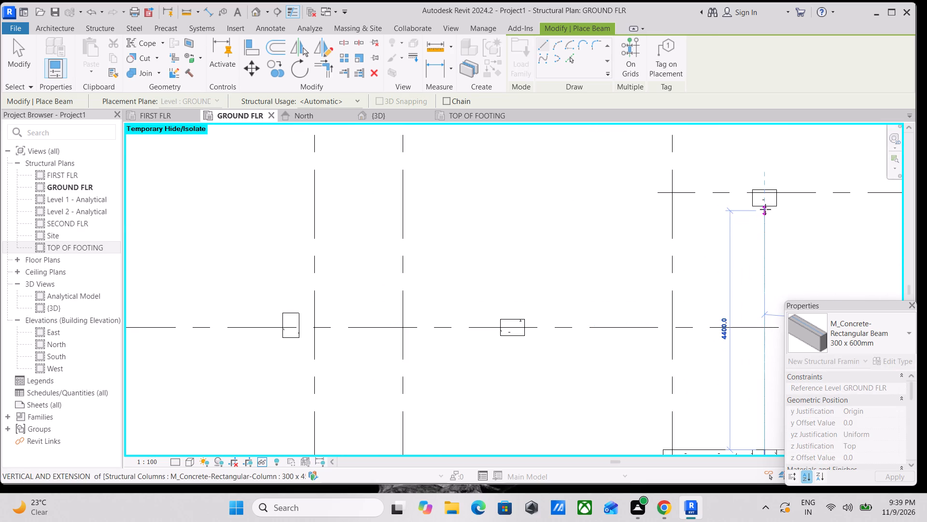
click(765, 205)
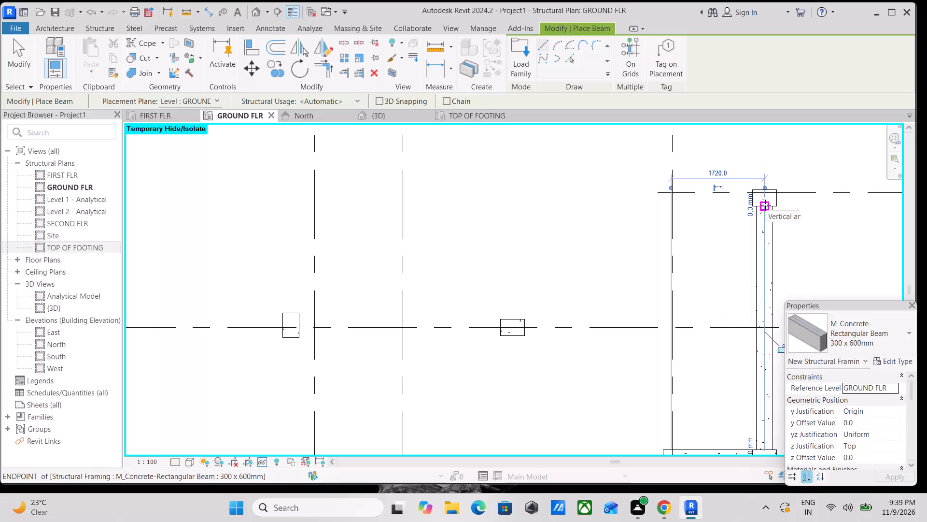
key(Escape)
Nudge the 300 x 450mm concrete column at grids 6 and F sideways to centre it on grid 6.
scroll(765, 205, down, 2)
middle_drag(768, 215, 801, 314)
scroll(801, 314, down, 1)
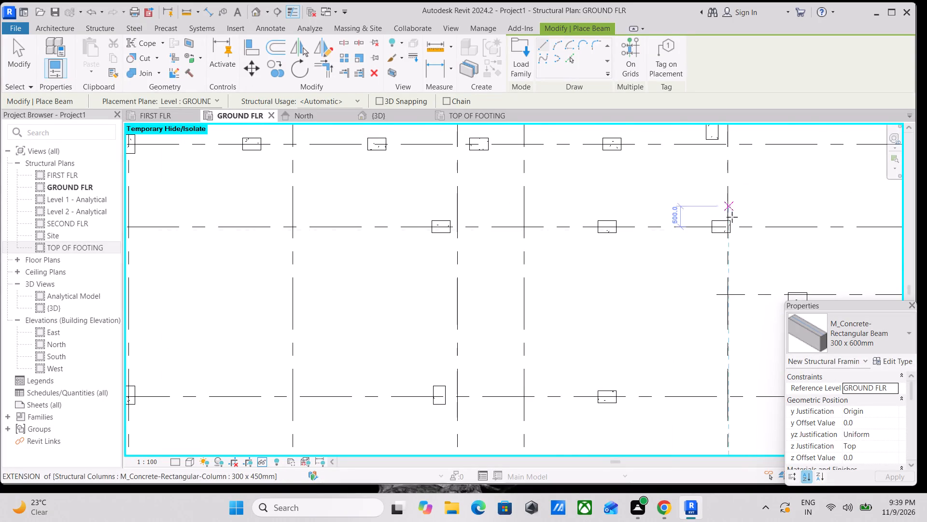
scroll(733, 237, up, 2)
key(Escape)
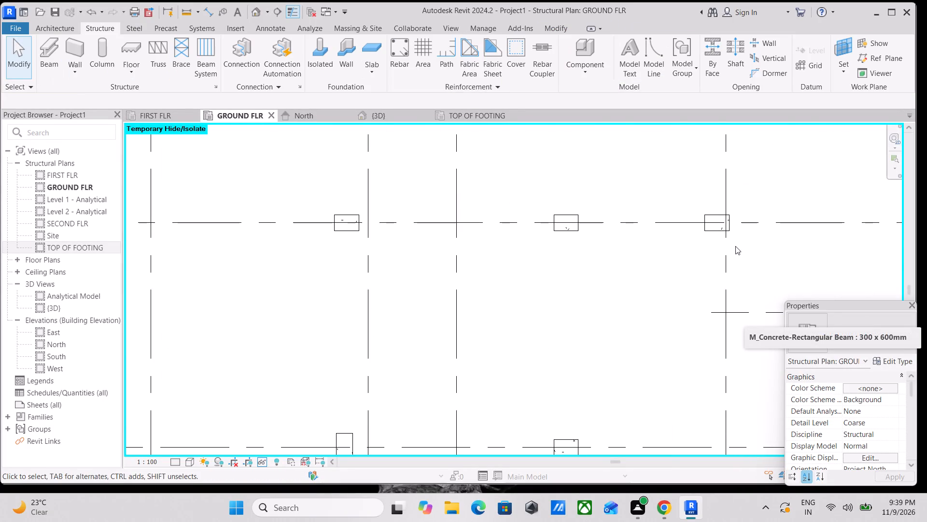
key(Escape)
scroll(745, 249, up, 3)
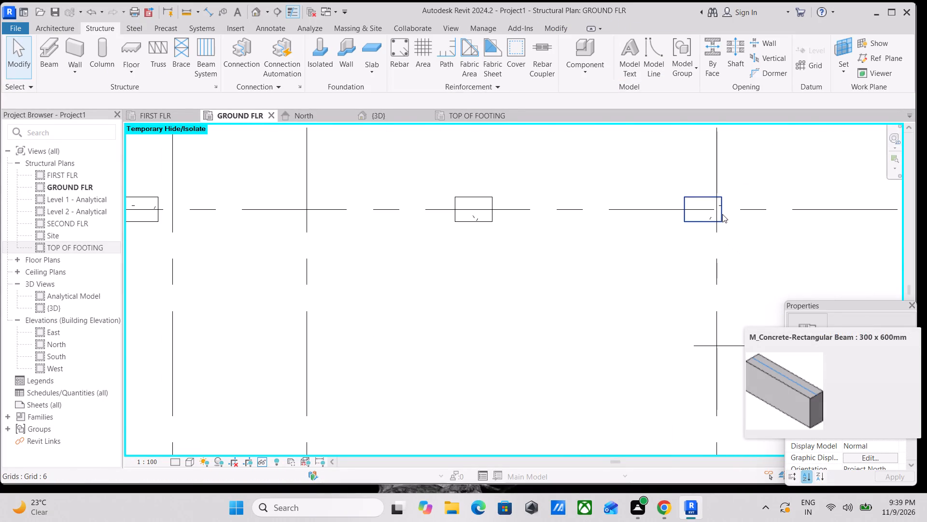
click(722, 214)
key(Right)
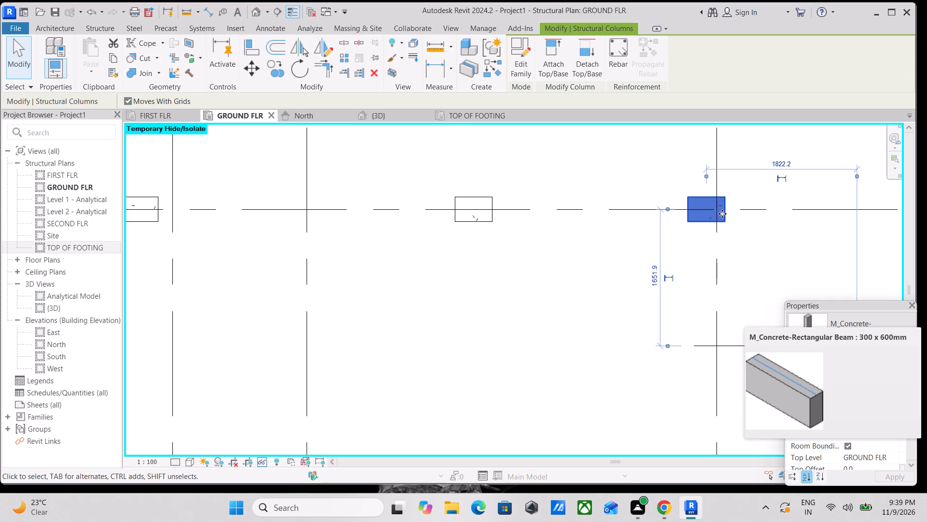
key(Right)
key(Right)
key(Right)
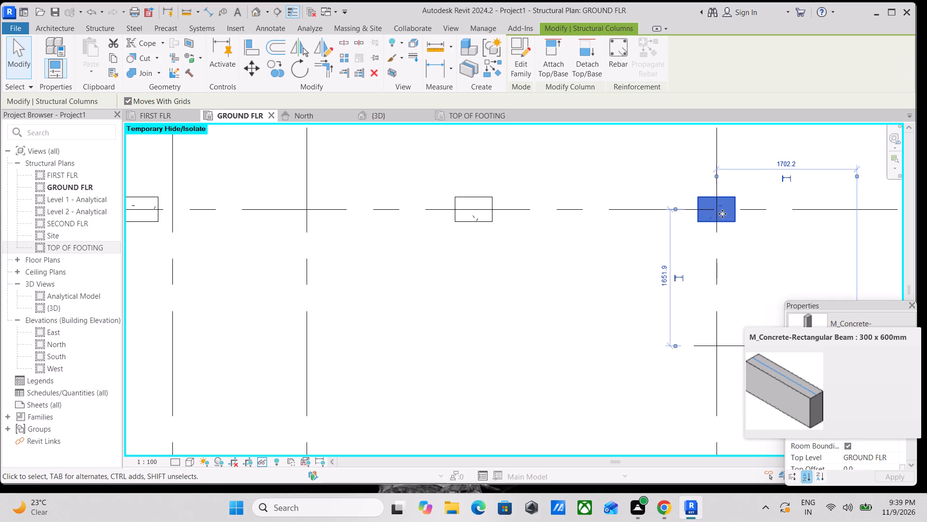
key(Right)
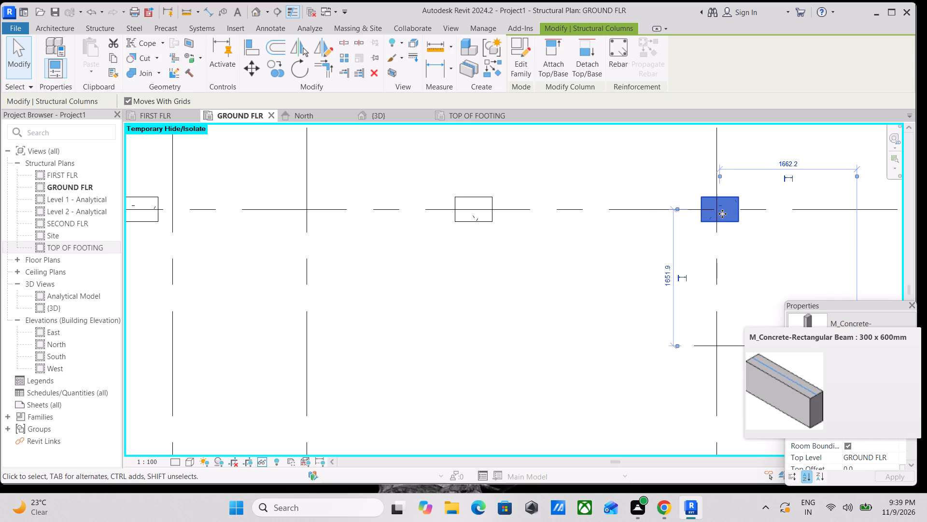
key(Left)
scroll(722, 214, down, 2)
middle_click(722, 214)
scroll(723, 211, up, 1)
scroll(729, 222, down, 3)
middle_drag(729, 220, 675, 190)
key(Escape)
Place a 300 x 600mm concrete beam along grid 6 from the column at grid F to grid N.
scroll(675, 190, up, 1)
scroll(690, 203, down, 2)
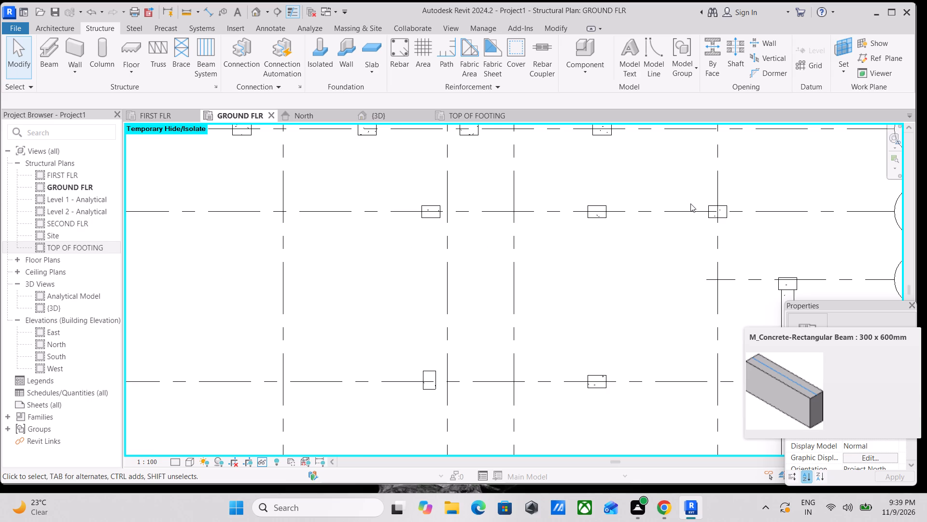
text(BM)
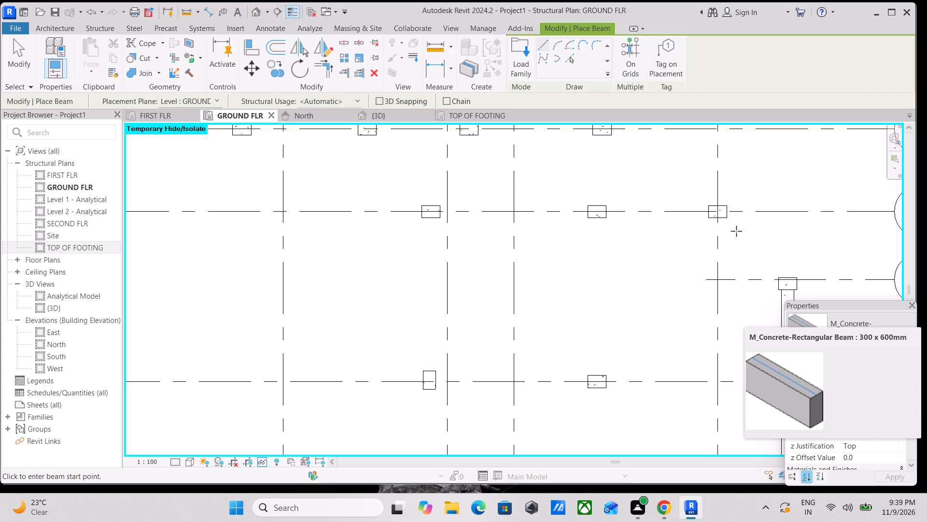
middle_drag(729, 241, 699, 194)
scroll(688, 170, up, 2)
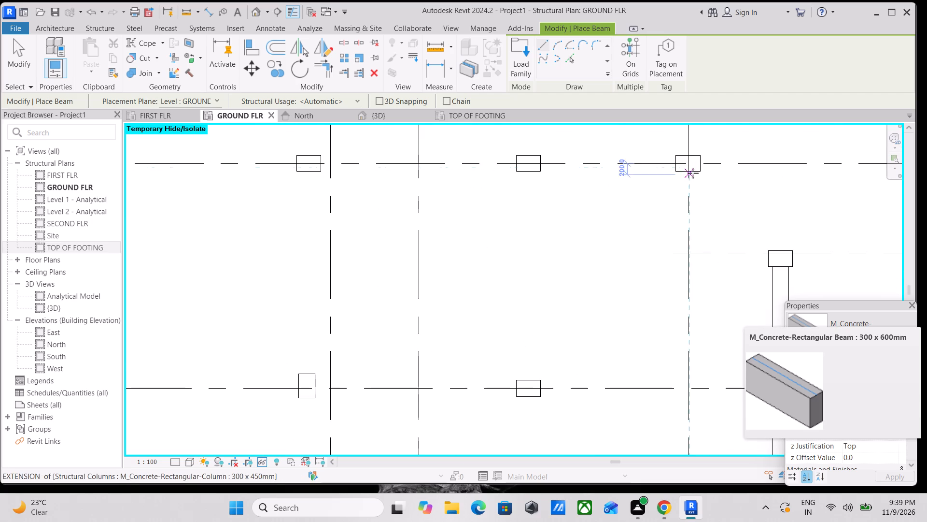
click(690, 169)
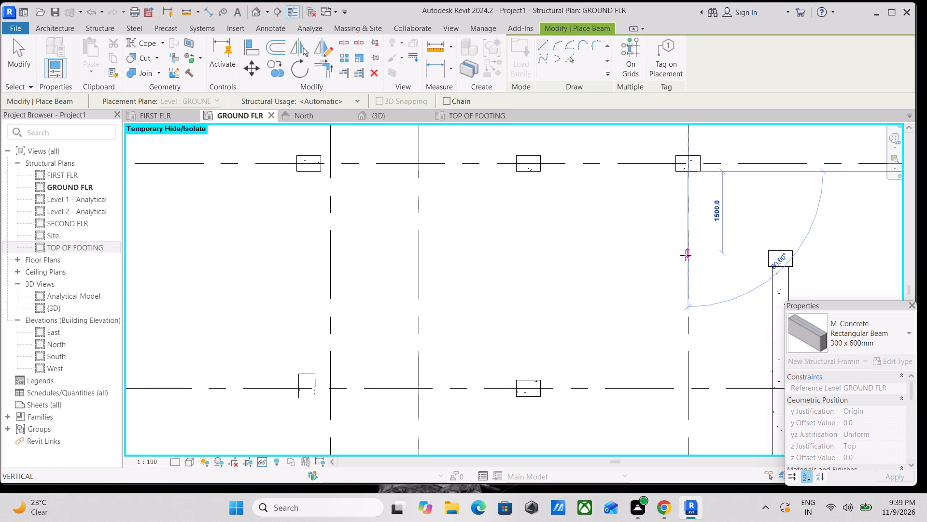
click(688, 252)
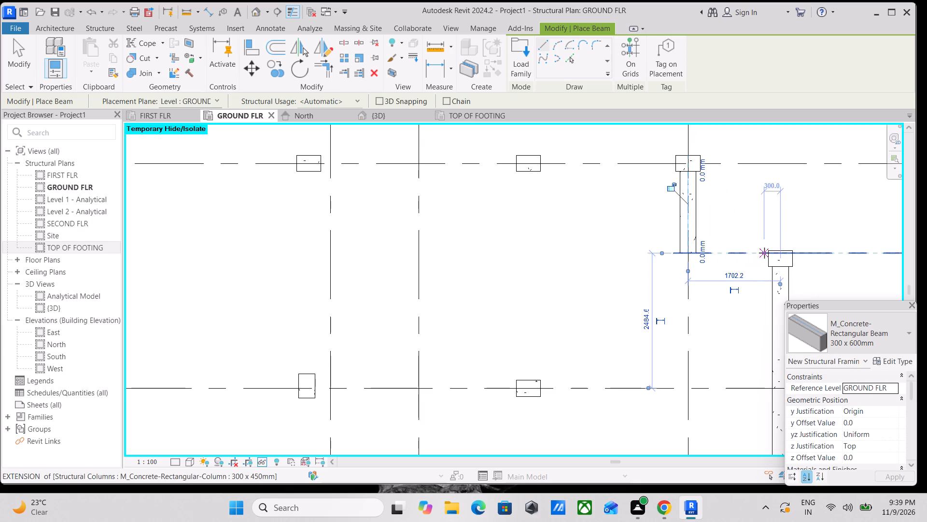
Place a 300 x 600mm concrete beam along grid N from the offset column to the end of the grid 6 beam.
click(770, 251)
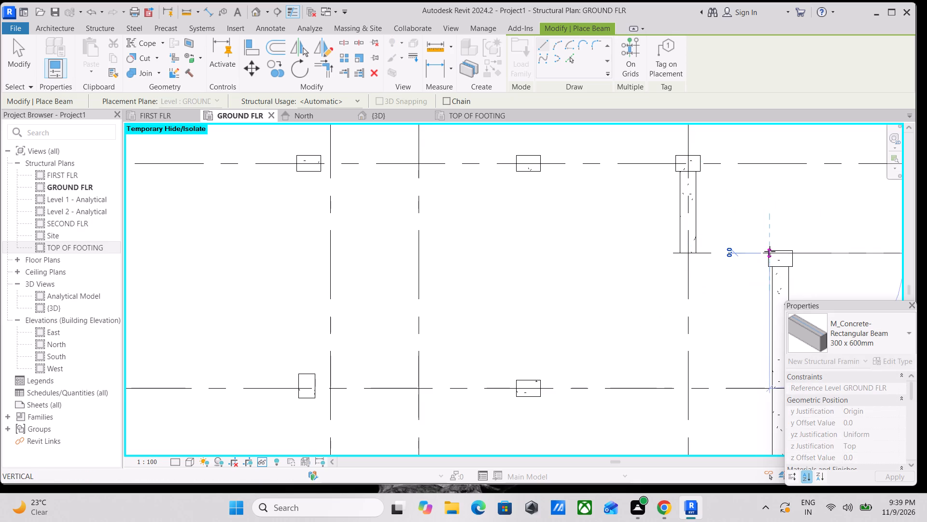
click(691, 252)
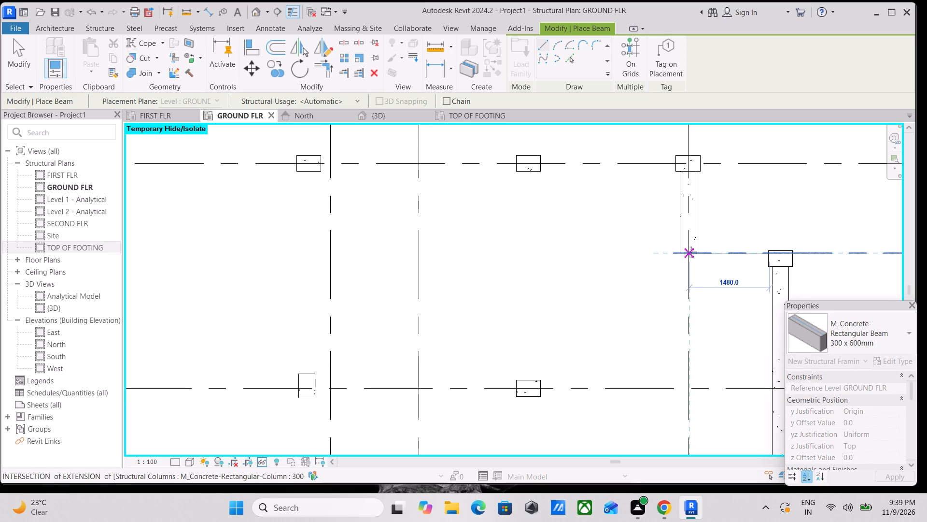
key(Escape)
scroll(734, 250, down, 2)
middle_drag(719, 250, 694, 251)
key(Escape)
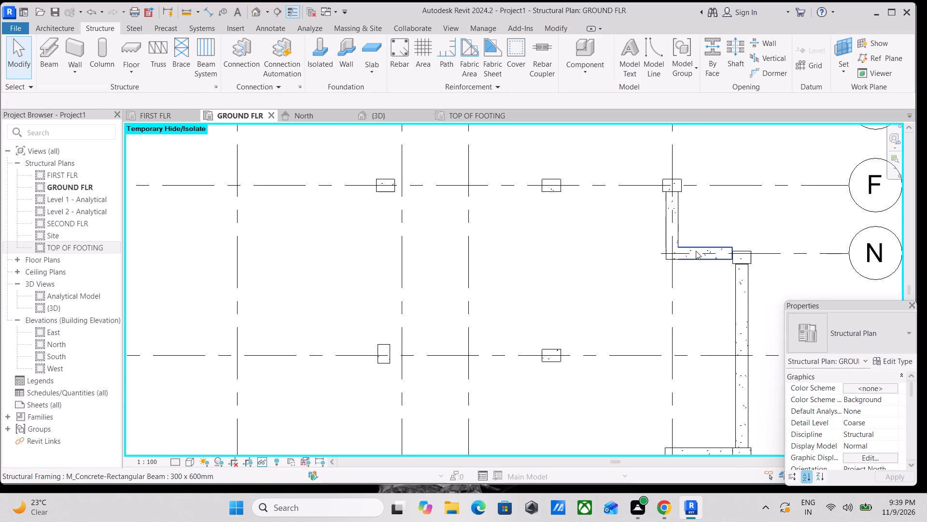
key(Escape)
Nudge the offset 300 x 450mm concrete column at grid N perpendicular to the grid to centre it on grid N.
scroll(735, 274, up, 3)
key(Escape)
click(754, 239)
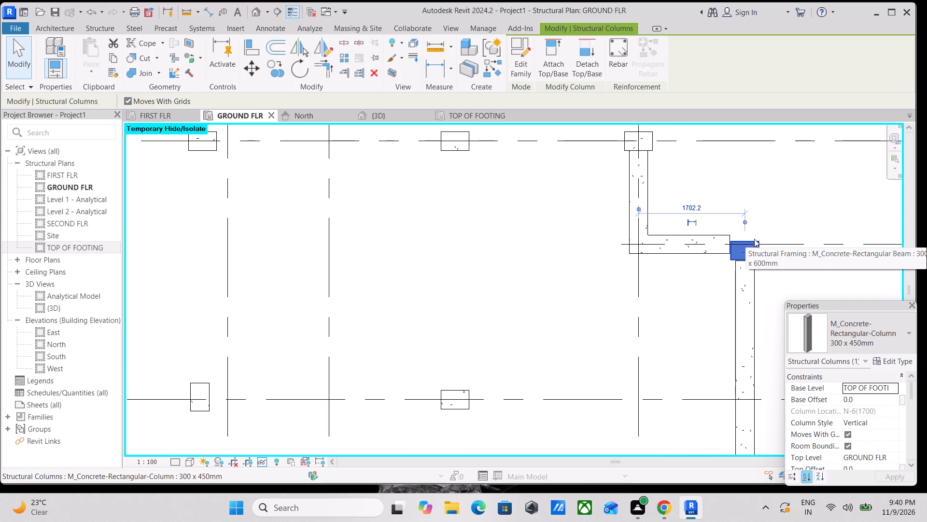
key(Up)
key(Up)
key(Up)
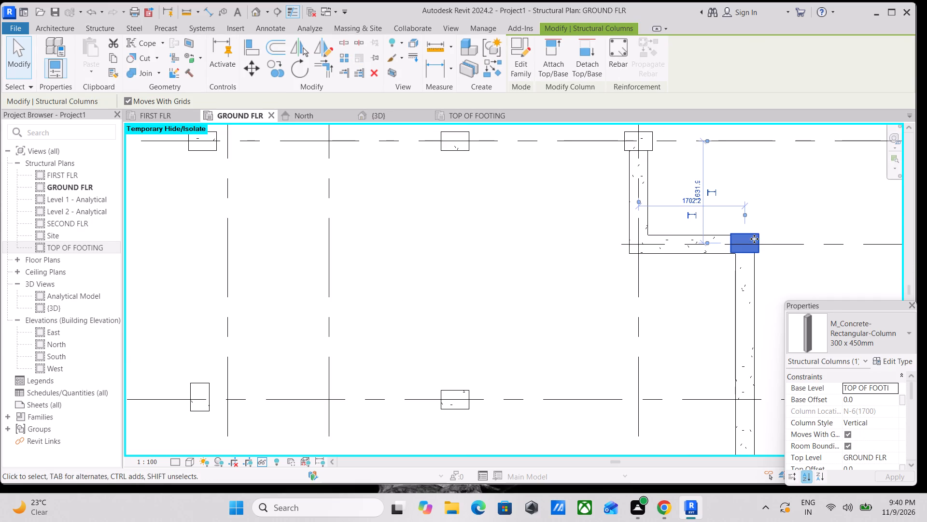
key(Up)
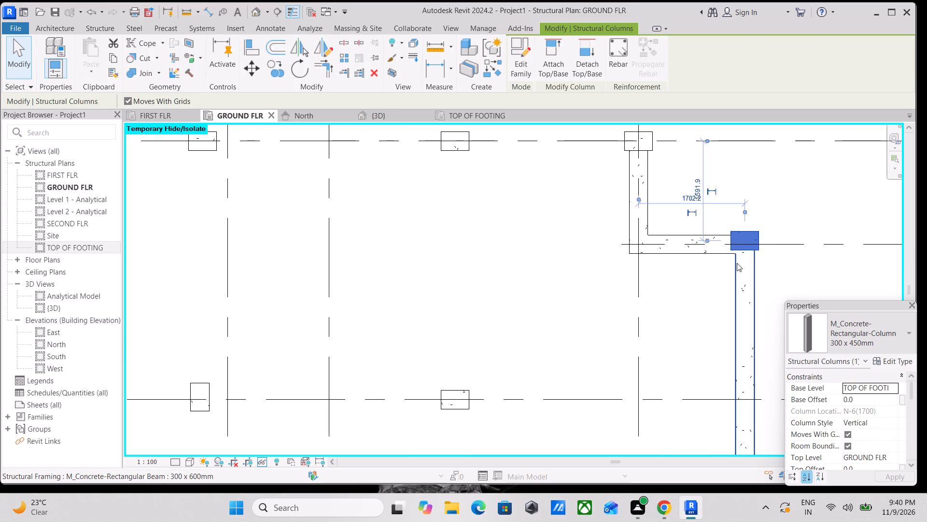
key(Down)
key(Down)
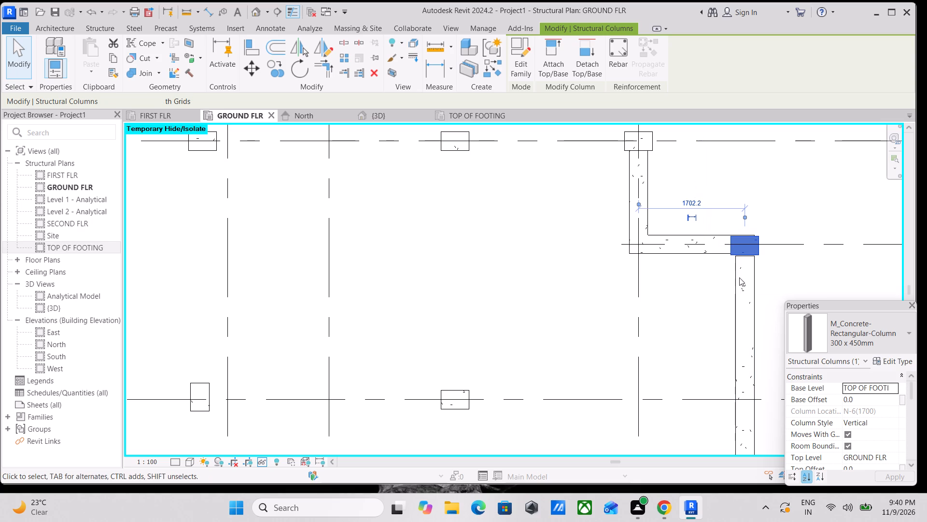
Fine-tune the offset 300 x 450mm concrete column at grid N by small nudges so it lines up with the grid N beam.
key(Down)
key(Up)
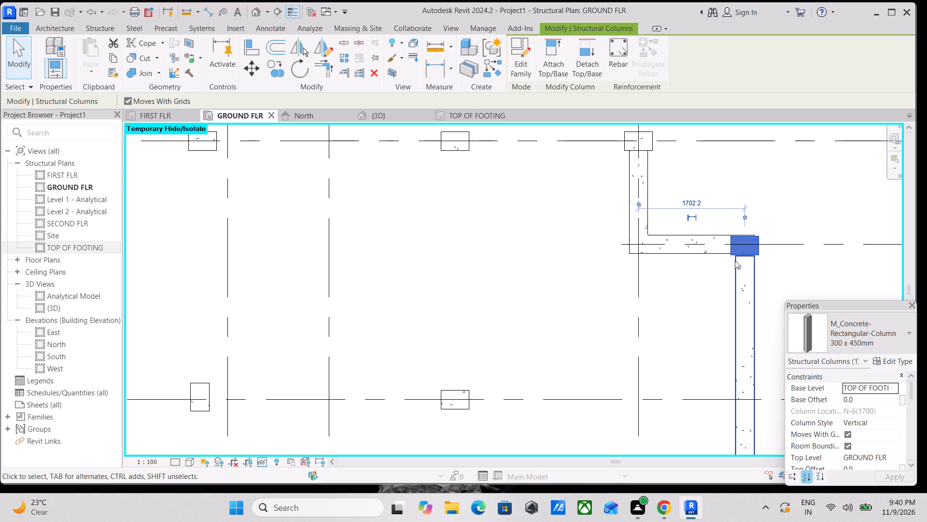
key(Up)
scroll(743, 264, up, 1)
key(Escape)
Nudge the misplaced 300 x 450mm concrete column near grids E and 6 sideways onto grid 6.
scroll(743, 230, down, 3)
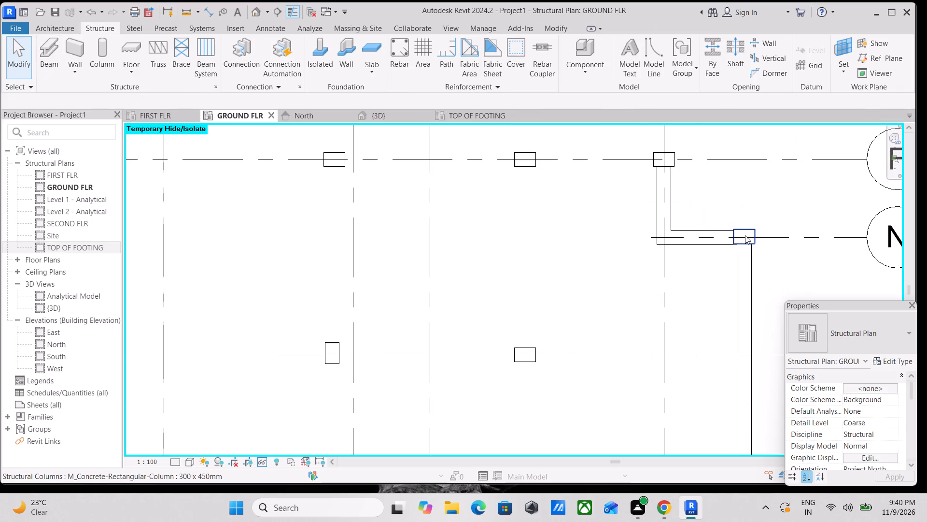
scroll(748, 247, down, 1)
middle_drag(748, 248, 784, 295)
scroll(745, 280, down, 5)
scroll(743, 280, up, 1)
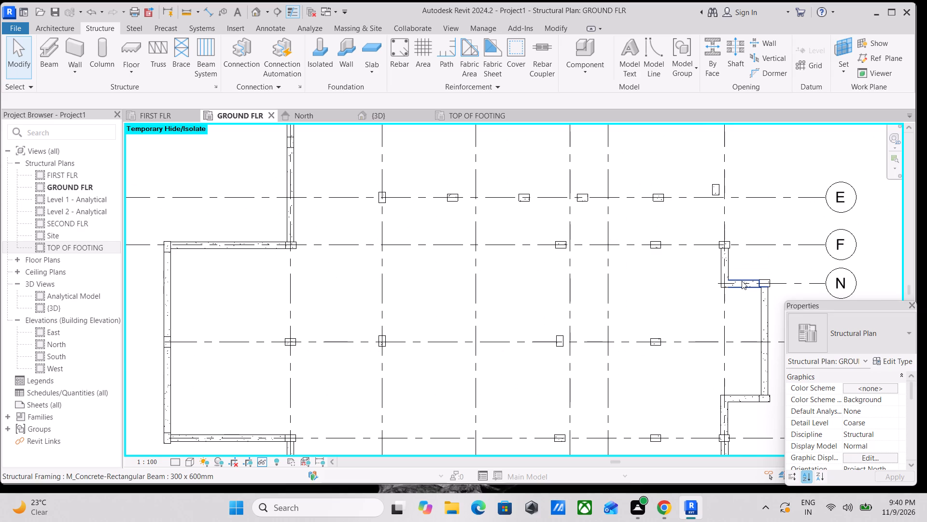
scroll(734, 286, down, 3)
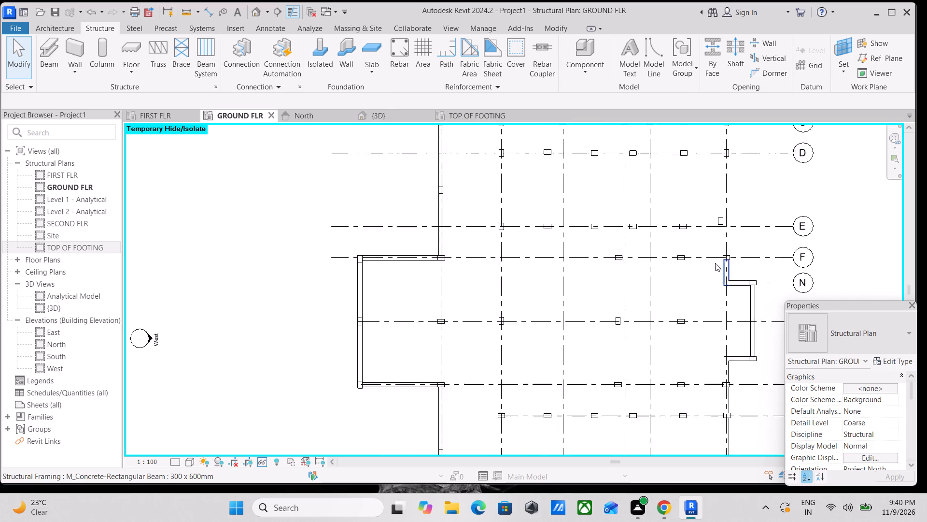
scroll(715, 263, down, 2)
middle_drag(703, 247, 715, 324)
scroll(715, 324, up, 3)
scroll(716, 316, down, 3)
middle_drag(715, 313, 711, 322)
scroll(711, 322, up, 7)
middle_drag(708, 321, 671, 332)
click(702, 307)
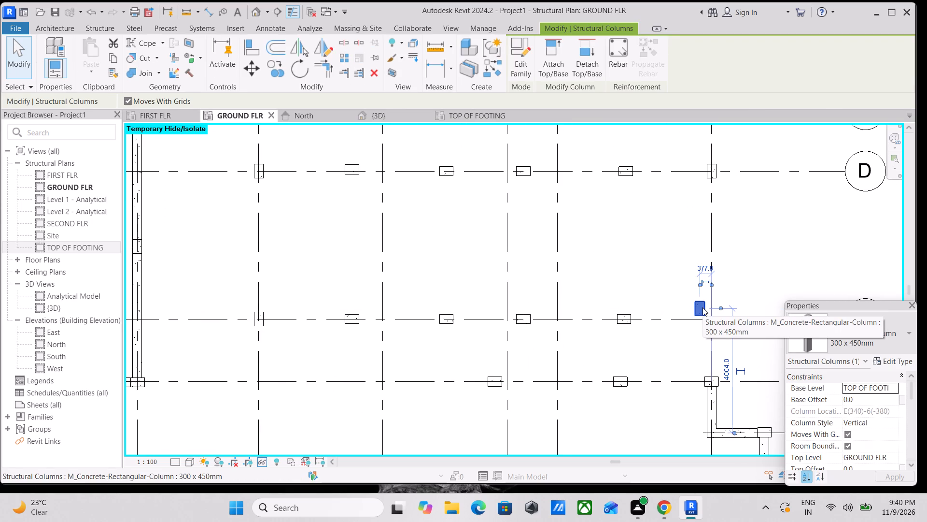
key(Right)
key(Right)
key(Right)
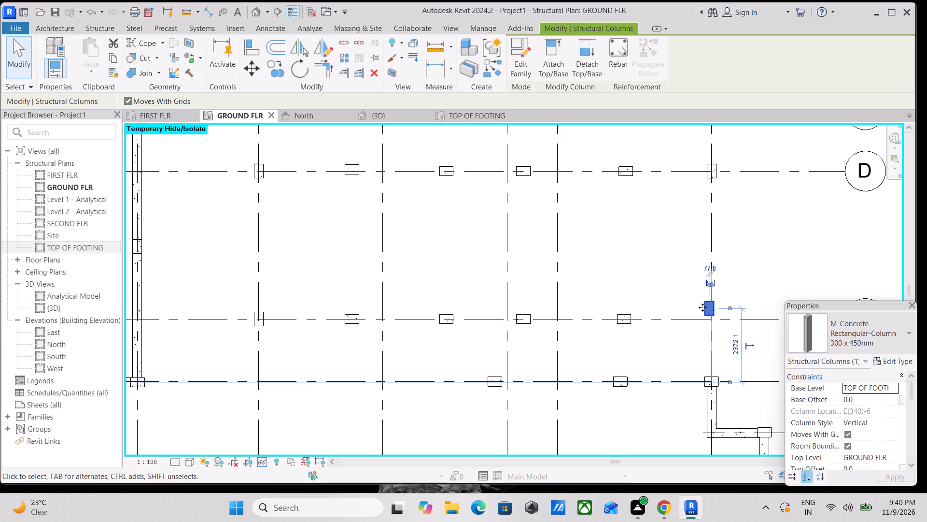
key(Right)
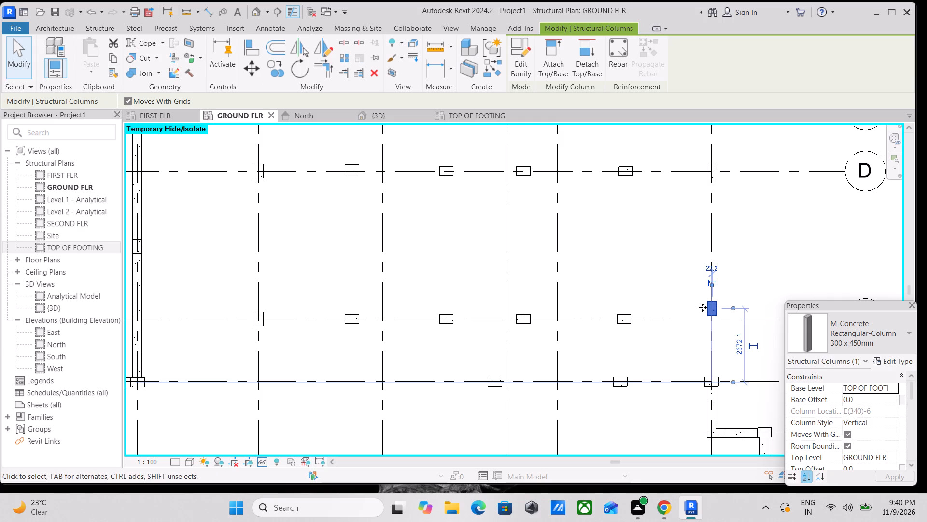
Nudge the same column along grid 6 to grid E and fine-tune it to centre on the E-6 intersection.
key(Down)
key(Down)
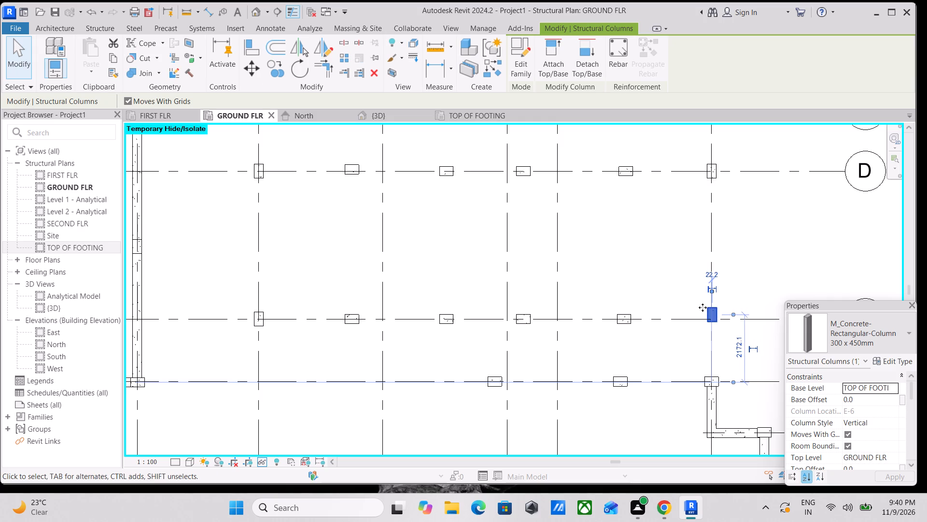
key(Down)
key(Down)
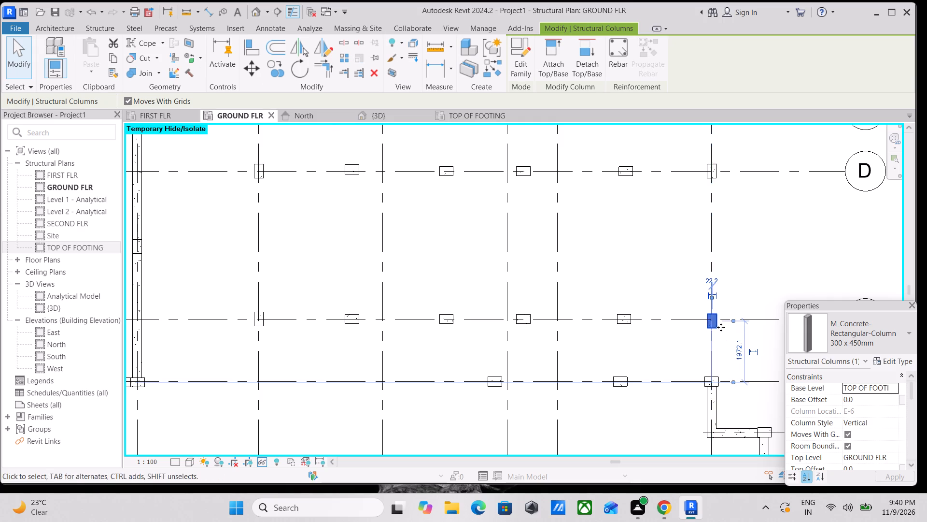
scroll(721, 327, up, 3)
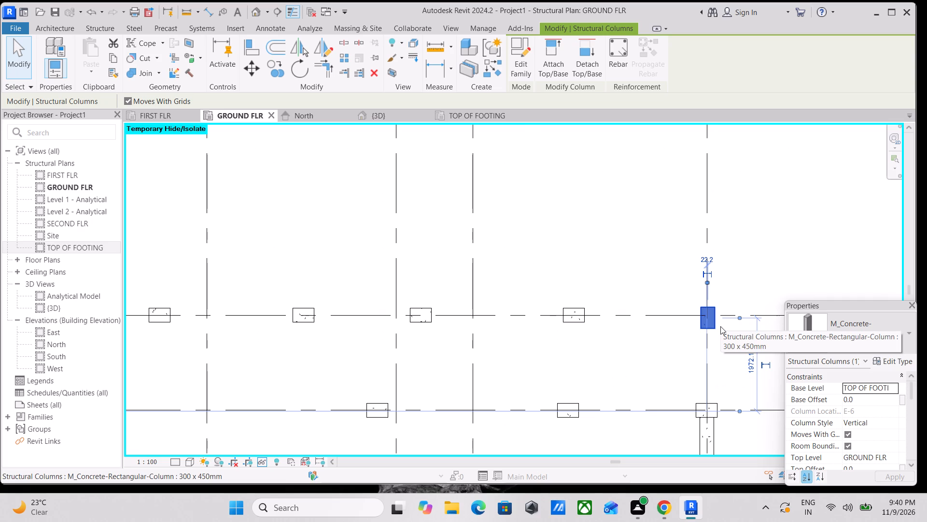
key(Left)
scroll(709, 319, up, 1)
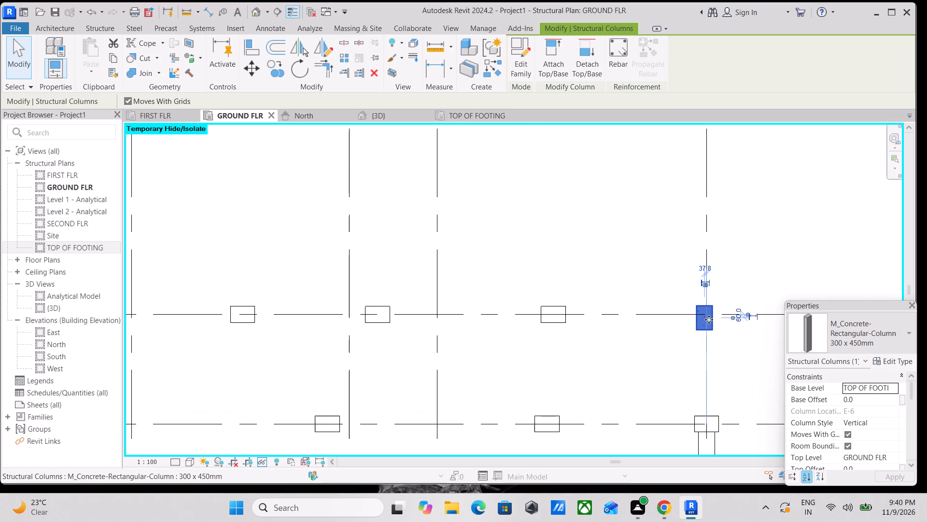
key(Up)
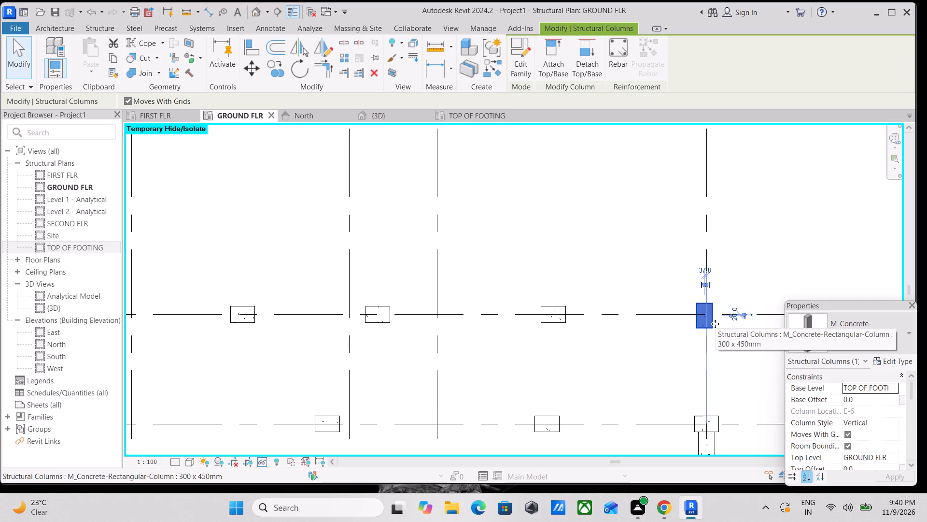
key(Right)
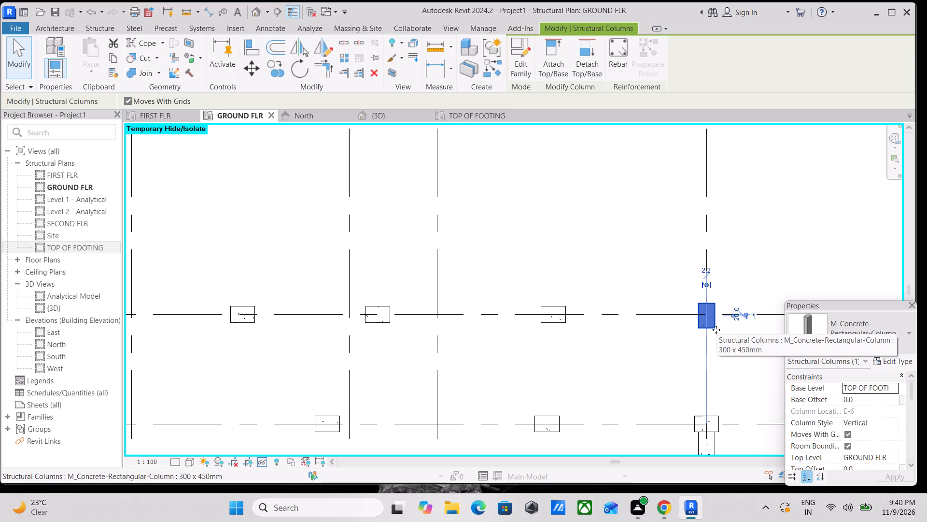
scroll(716, 330, up, 3)
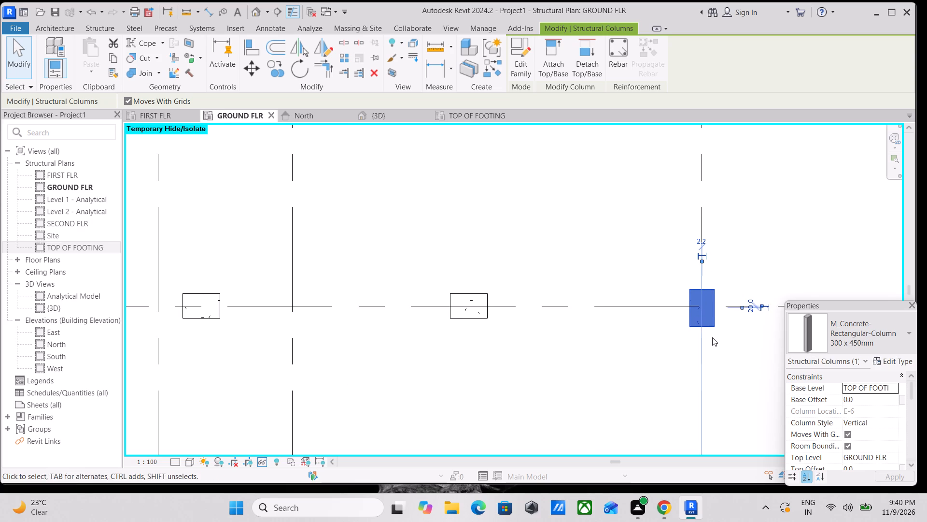
key(Up)
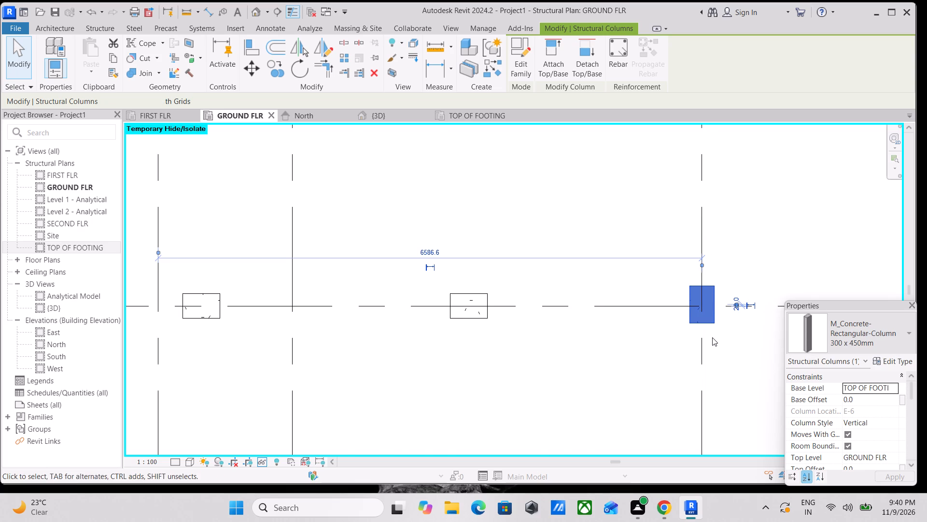
Place a 300 x 600mm concrete beam along grid 6 from the column at grid E to the column at grid F.
scroll(712, 337, down, 2)
middle_drag(702, 320, 694, 260)
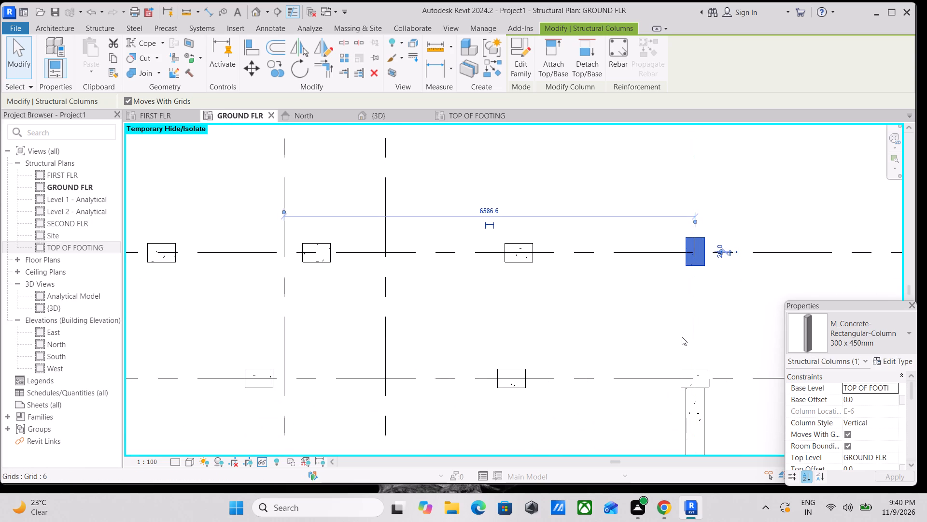
text(BM)
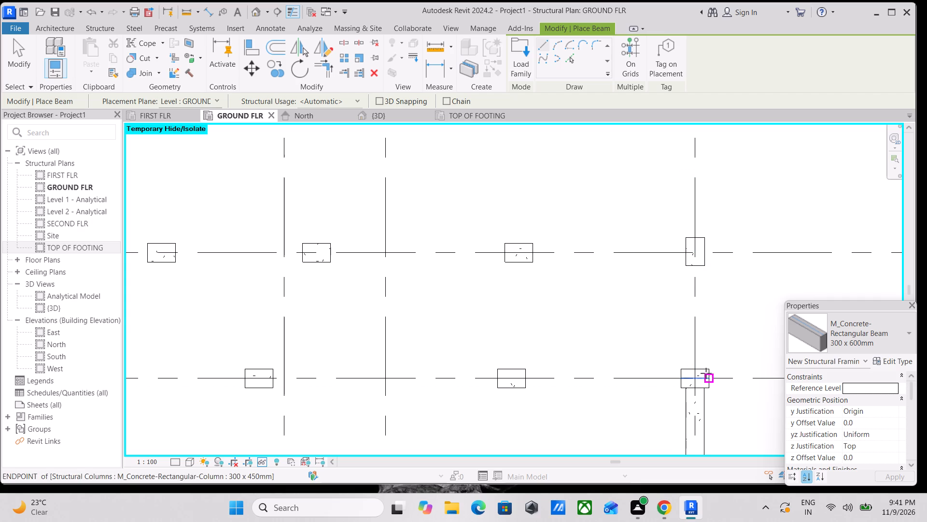
scroll(705, 373, up, 7)
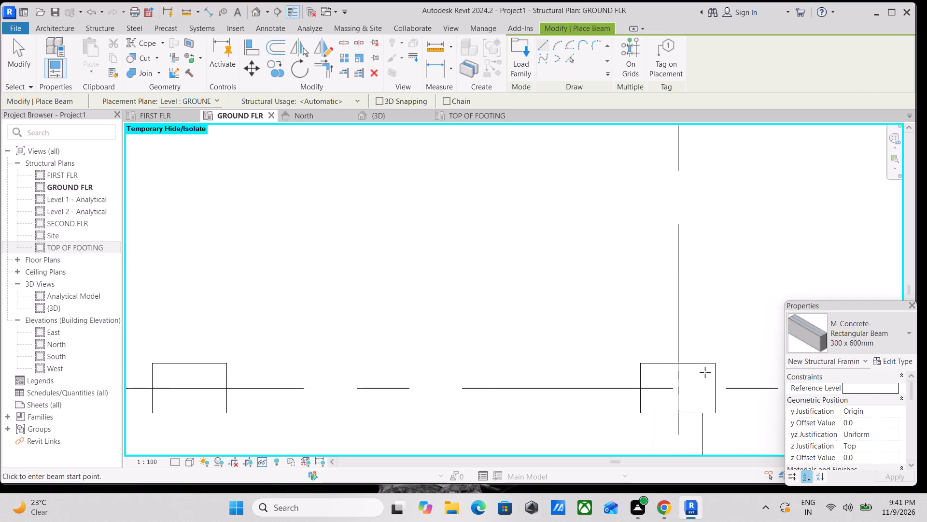
scroll(670, 271, down, 3)
middle_drag(671, 275, 654, 384)
scroll(664, 348, up, 1)
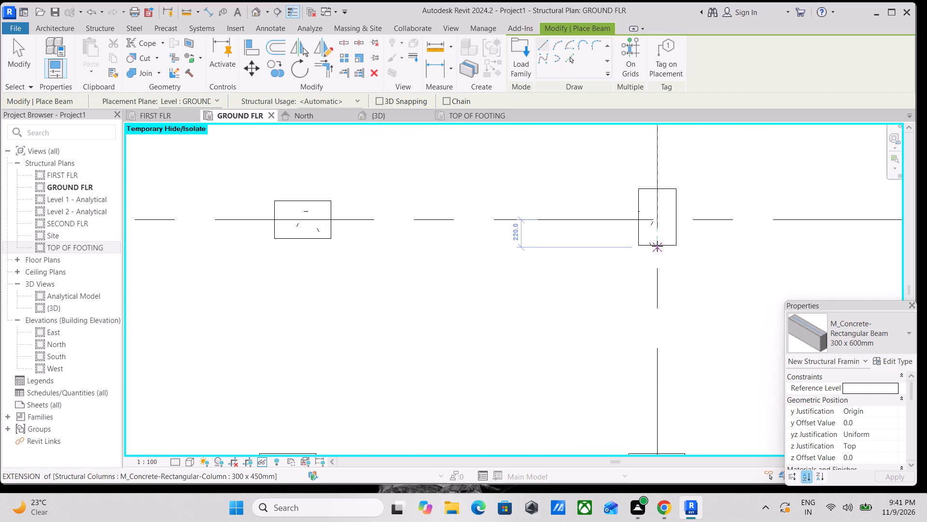
click(657, 246)
scroll(629, 387, down, 1)
middle_drag(630, 386, 651, 254)
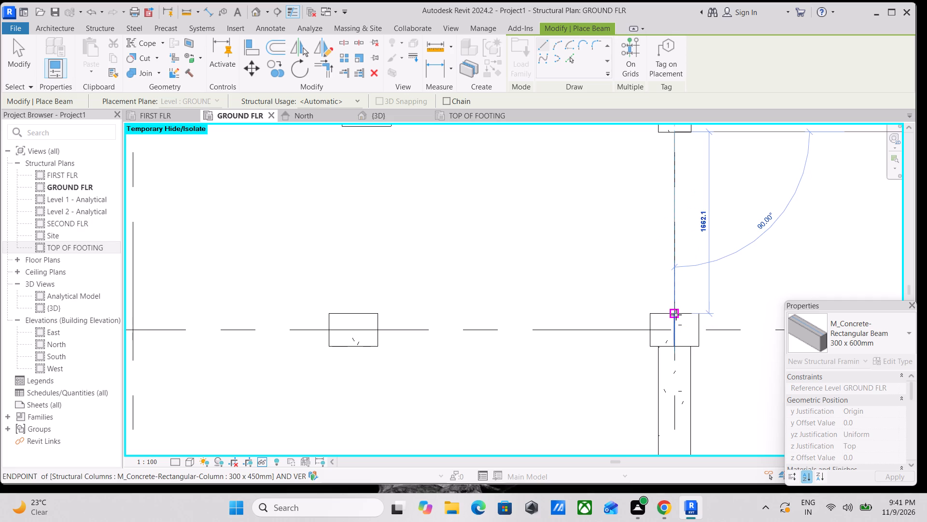
click(676, 314)
scroll(676, 313, down, 3)
key(Escape)
Place a 300 x 600mm concrete beam along grid 6 from the column at grid E to the column at grid D.
scroll(687, 277, down, 4)
middle_drag(683, 299, 686, 400)
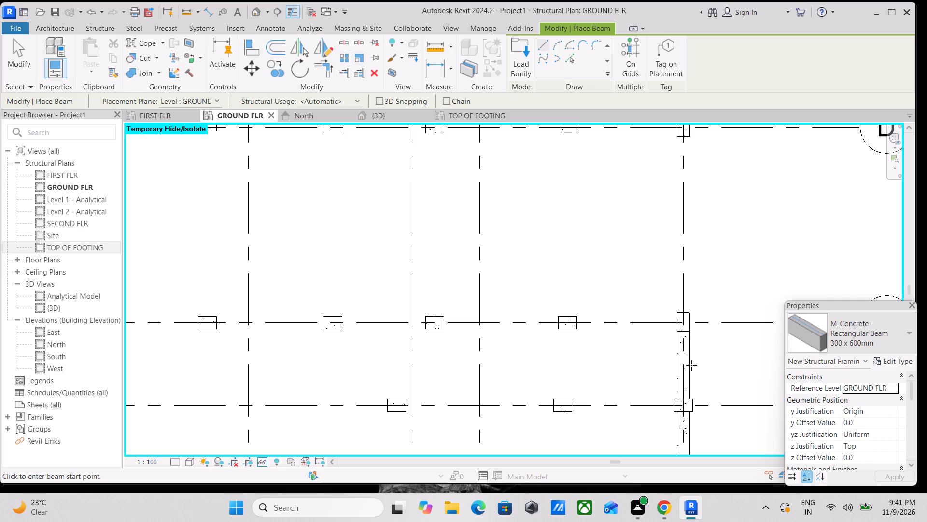
scroll(695, 359, down, 2)
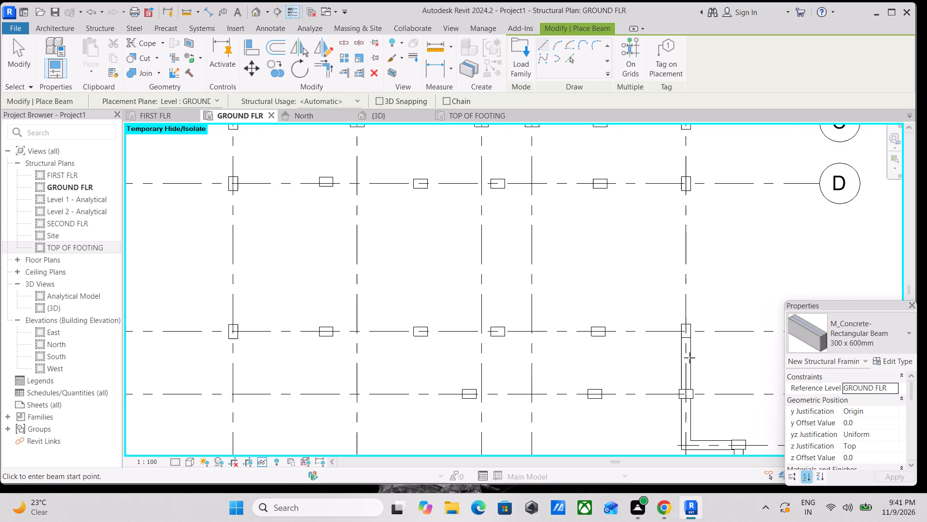
scroll(689, 358, down, 2)
scroll(665, 254, down, 1)
middle_drag(665, 299, 697, 317)
scroll(710, 322, up, 7)
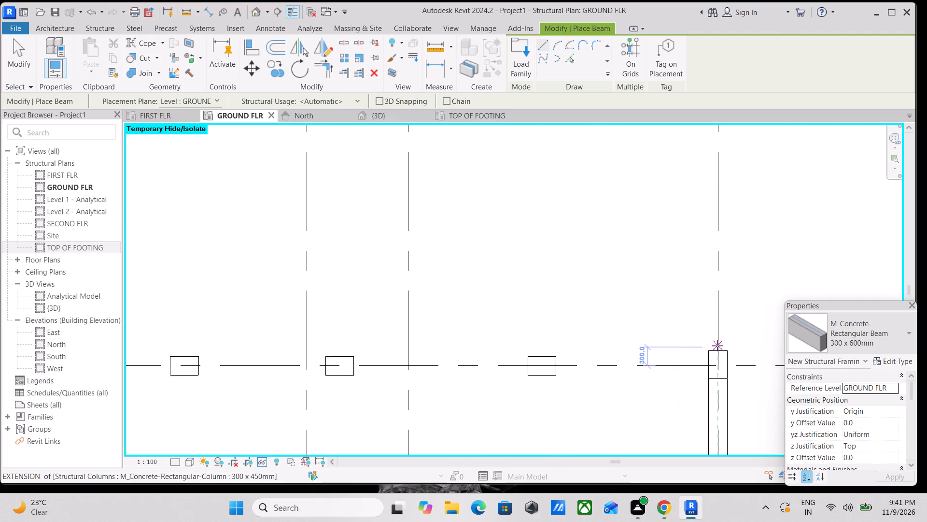
scroll(717, 346, up, 10)
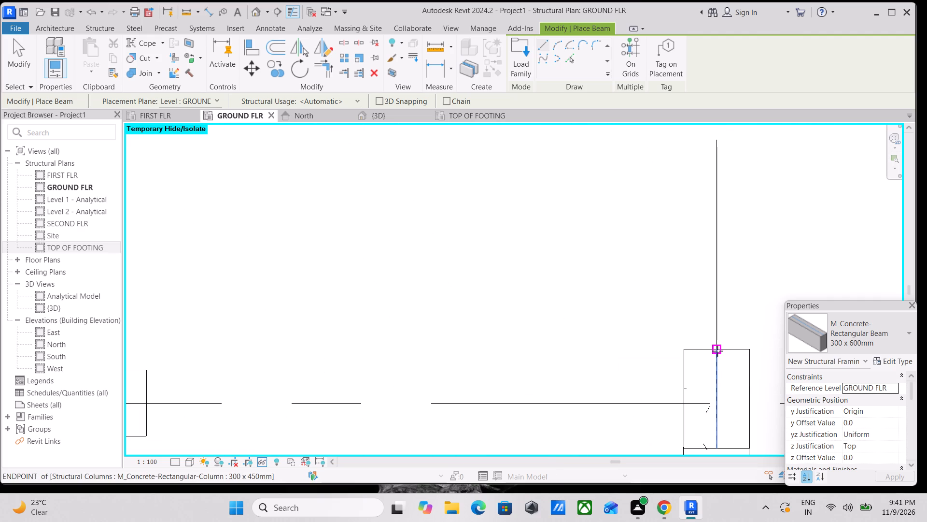
click(717, 351)
scroll(712, 164, down, 2)
middle_drag(711, 165, 711, 328)
scroll(721, 251, down, 5)
middle_drag(721, 253, 729, 332)
scroll(730, 294, up, 1)
scroll(730, 191, down, 5)
middle_drag(731, 199, 741, 335)
scroll(740, 311, up, 1)
scroll(737, 252, up, 3)
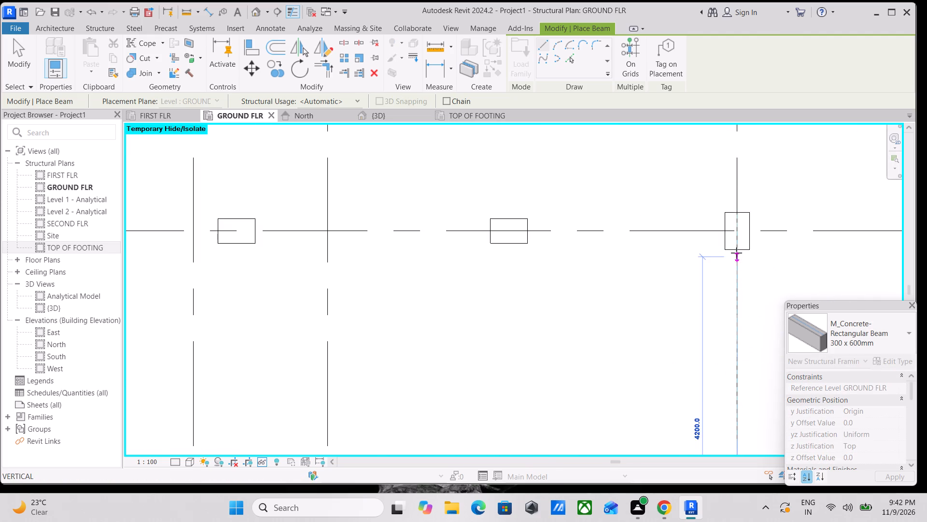
scroll(736, 253, up, 3)
click(739, 246)
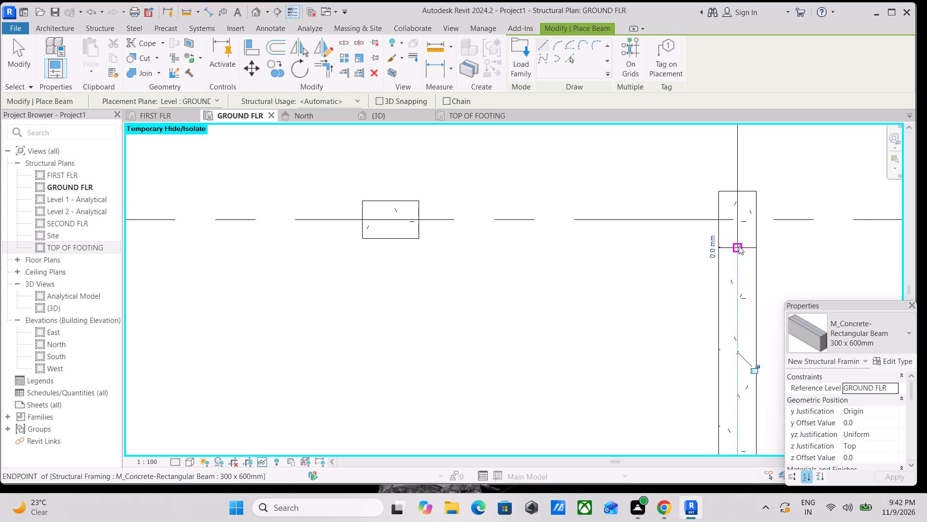
scroll(739, 246, down, 4)
key(Escape)
Place a 300 x 600mm concrete beam along grid 6 from the column at grid D to the column at grid C.
middle_drag(746, 216, 752, 287)
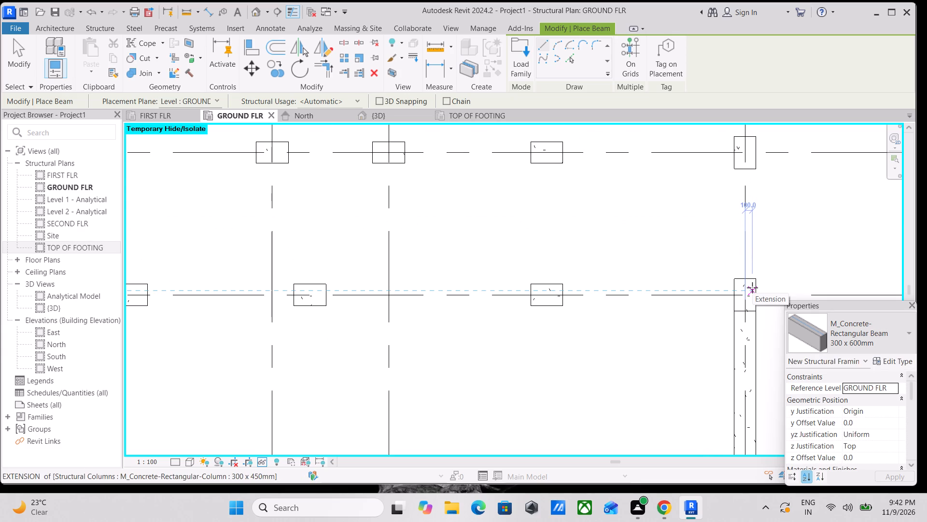
scroll(749, 288, up, 7)
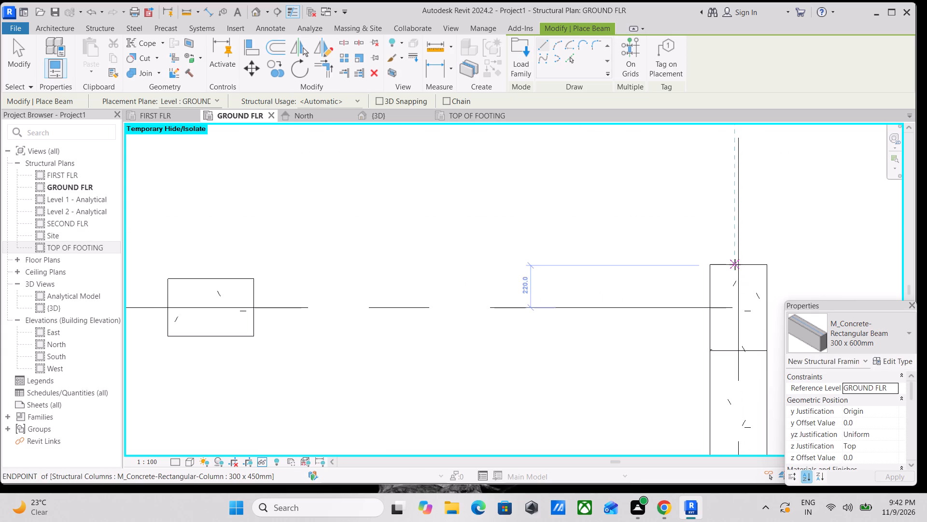
click(738, 266)
scroll(729, 158, down, 1)
middle_drag(729, 160, 766, 308)
scroll(774, 218, down, 3)
middle_drag(774, 218, 774, 300)
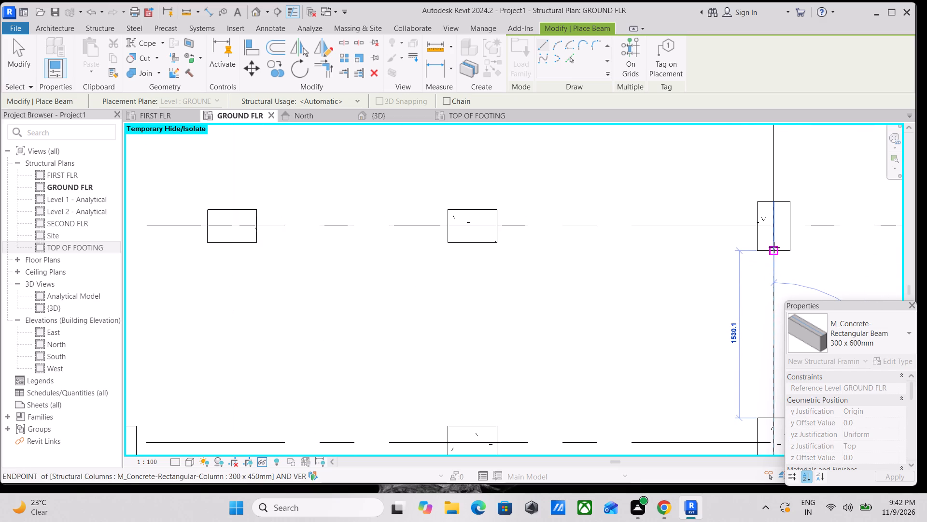
click(774, 247)
scroll(774, 247, down, 4)
key(Escape)
Place a 300 x 600mm concrete beam along grid 6 from the column at grid C to the column between grids B and A.
scroll(779, 238, down, 5)
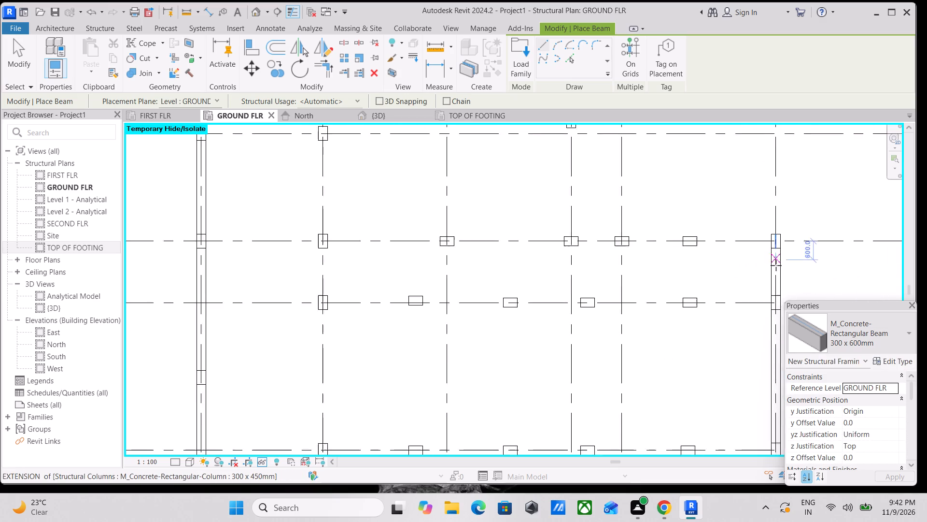
middle_drag(778, 271, 777, 382)
scroll(777, 379, up, 1)
scroll(766, 345, down, 3)
middle_drag(757, 319, 720, 292)
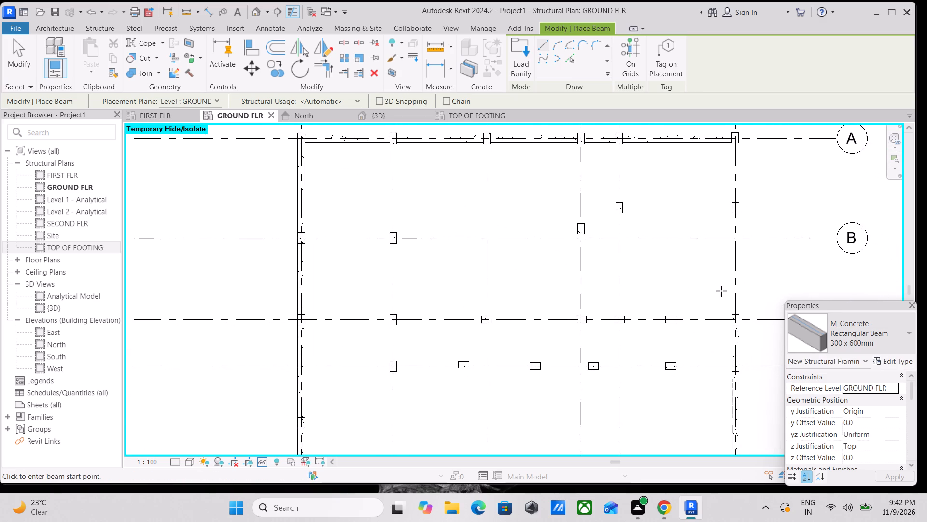
scroll(721, 291, down, 1)
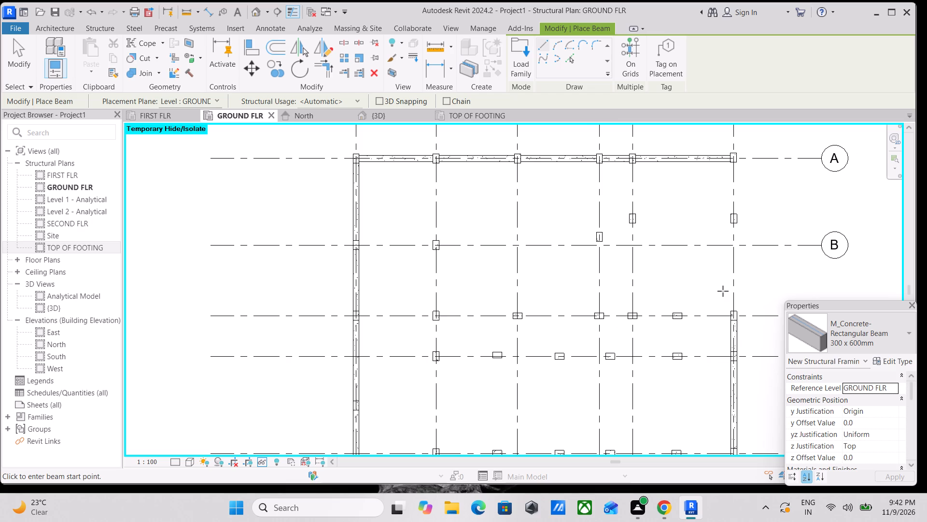
scroll(736, 304, up, 4)
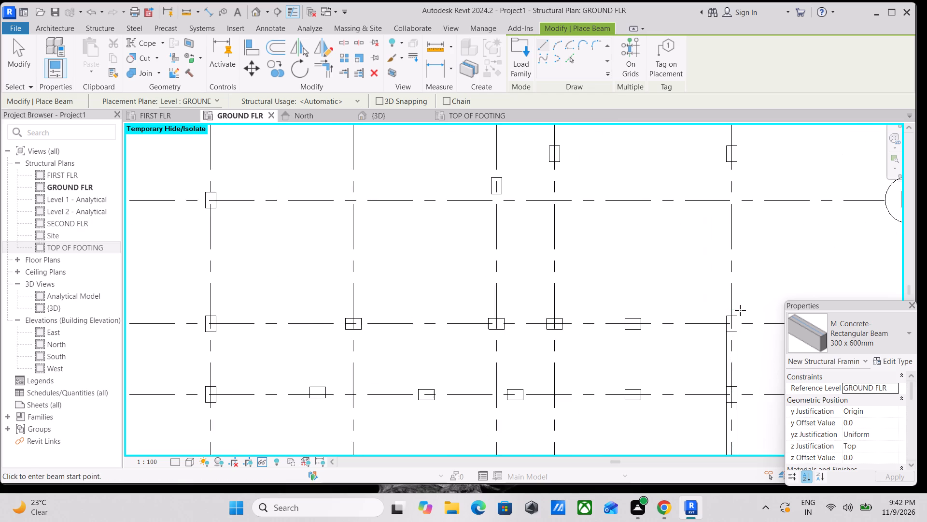
scroll(740, 310, up, 9)
click(726, 313)
scroll(727, 179, down, 1)
middle_drag(728, 182, 744, 347)
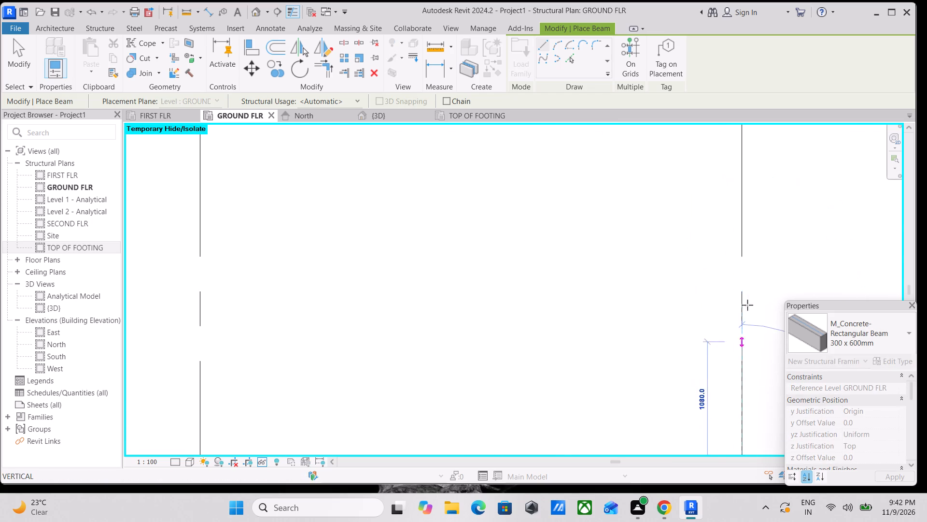
scroll(749, 243, down, 4)
middle_drag(748, 246, 733, 368)
scroll(735, 364, up, 1)
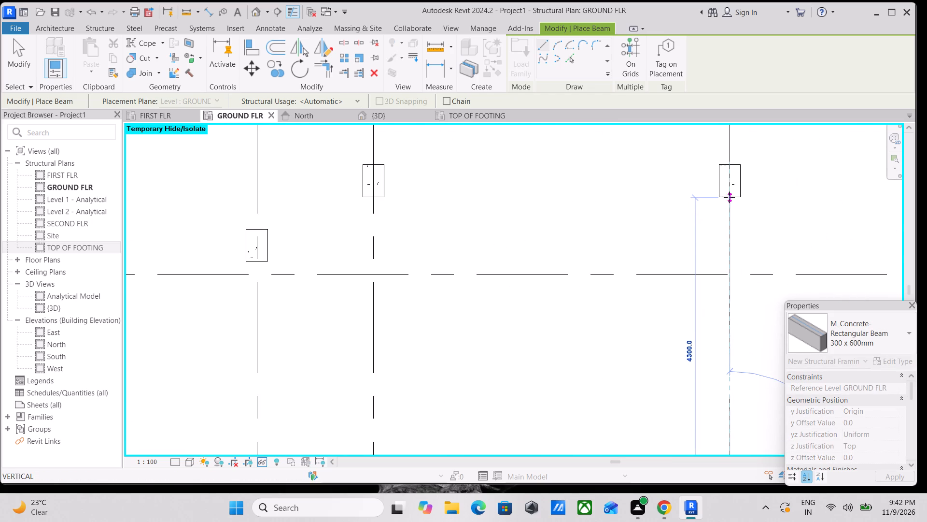
click(729, 194)
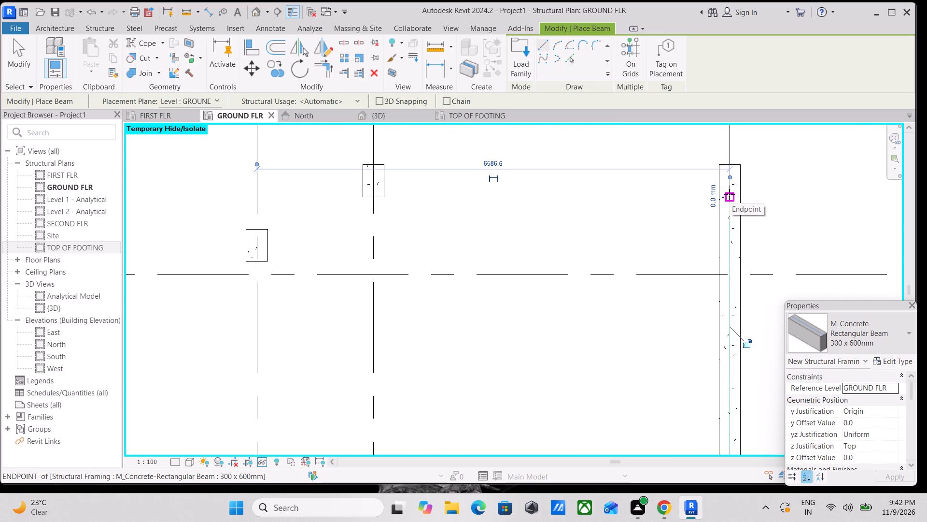
key(Escape)
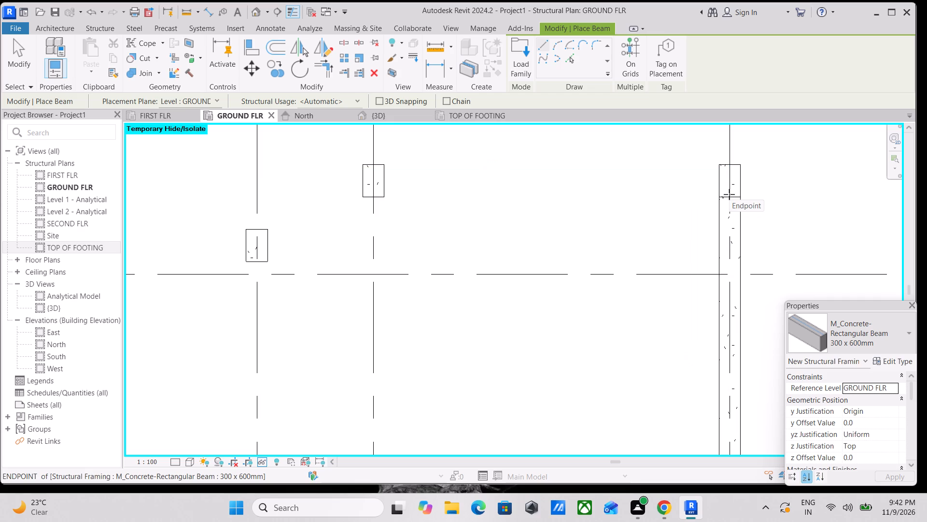
Place a 300 x 600mm concrete beam along grid 6 from the column between grids B and A to the column at grid A.
scroll(729, 194, down, 3)
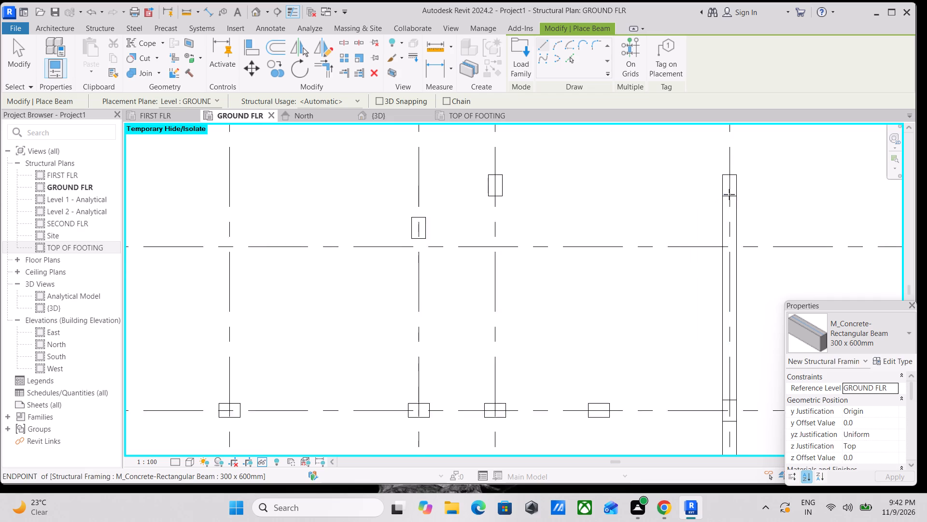
middle_drag(729, 195, 719, 283)
scroll(717, 208, down, 1)
middle_drag(717, 212, 716, 281)
scroll(722, 301, up, 4)
scroll(717, 352, up, 3)
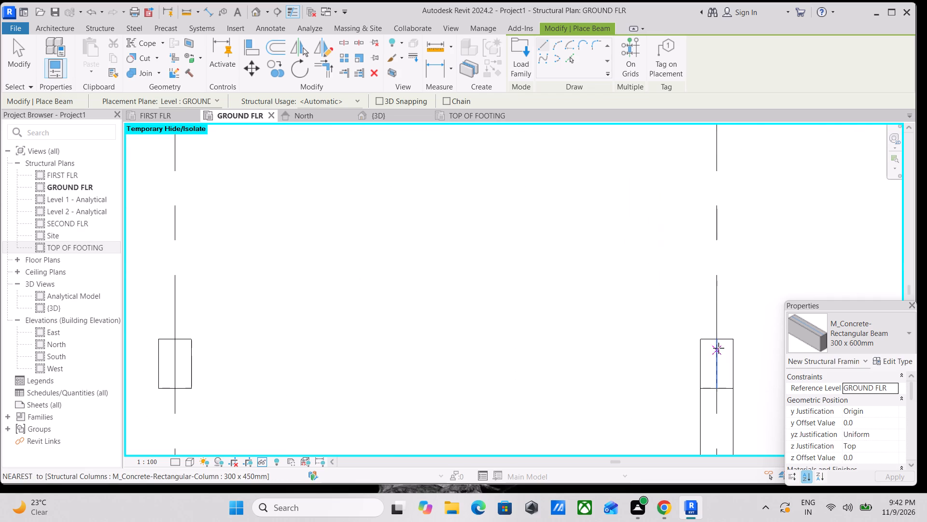
click(719, 344)
scroll(710, 178, down, 2)
middle_drag(710, 177, 714, 317)
scroll(712, 300, up, 1)
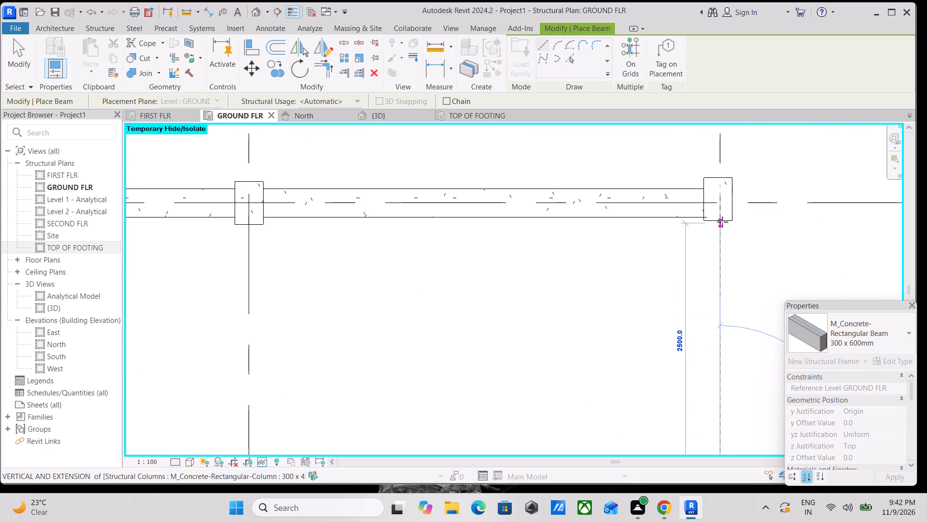
scroll(719, 226, up, 4)
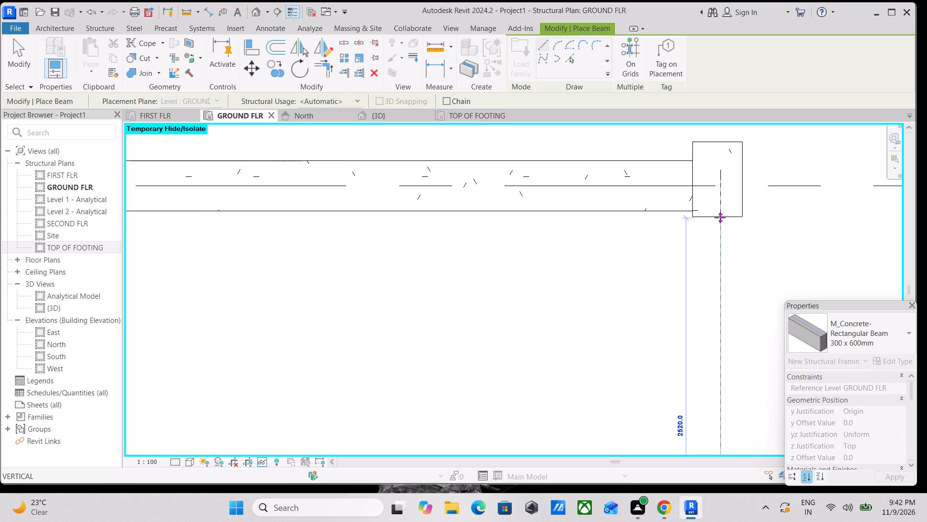
click(720, 217)
scroll(720, 217, down, 3)
key(Escape)
key(Escape)
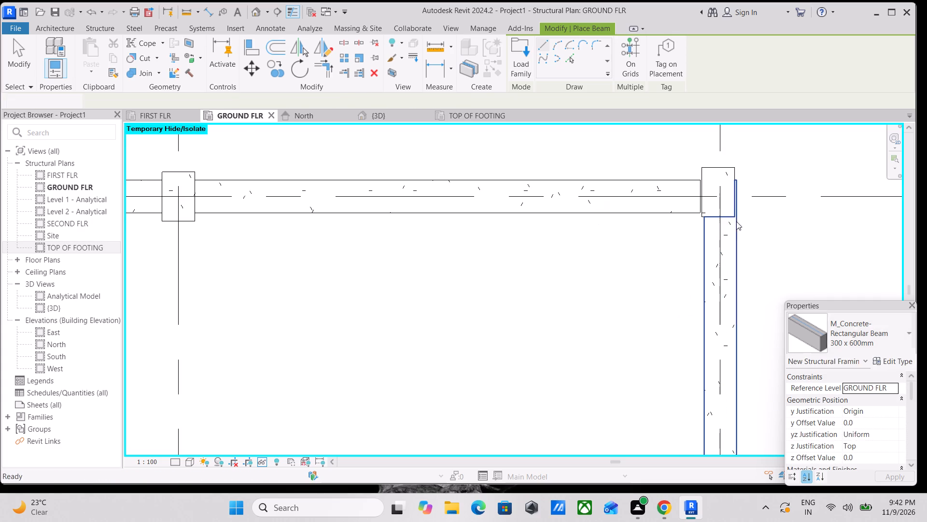
Nudge the 300 x 450mm column at A-6 slightly east to line up with the beam along grid 6.
click(737, 168)
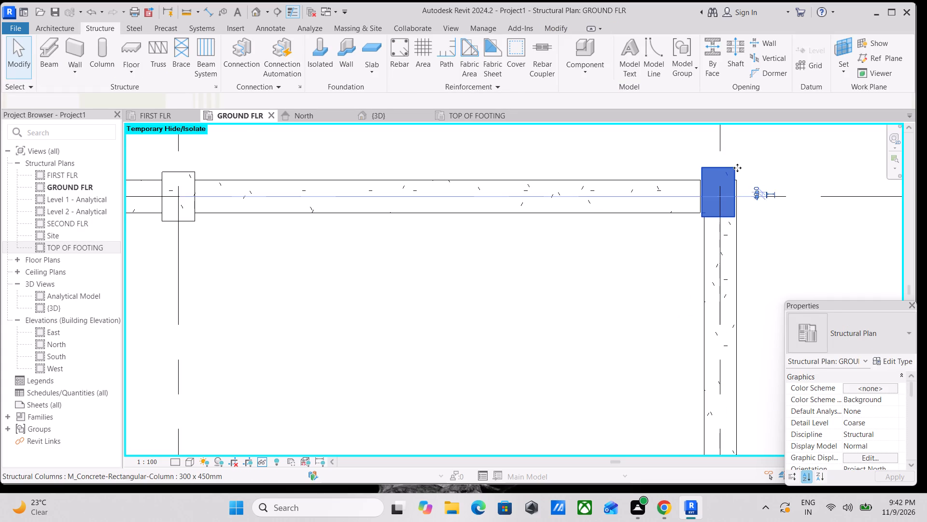
key(Right)
key(Right)
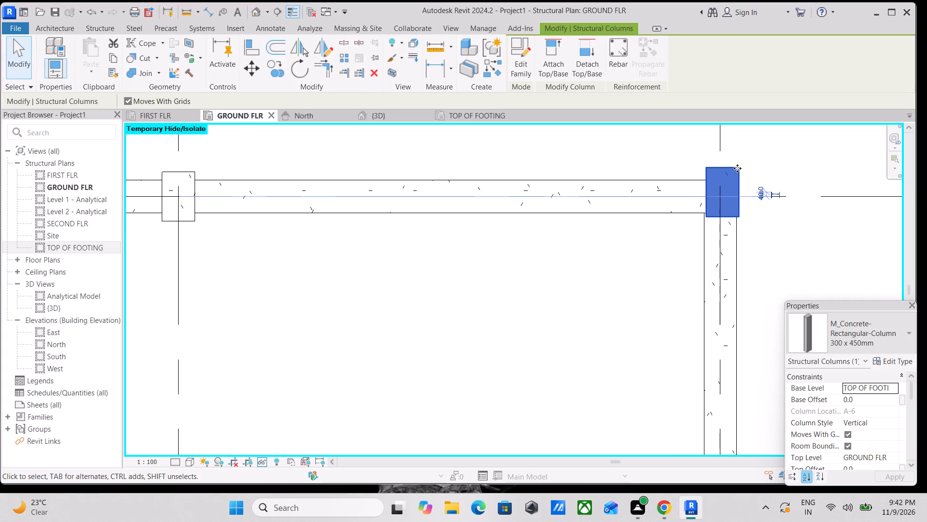
key(Left)
key(Left)
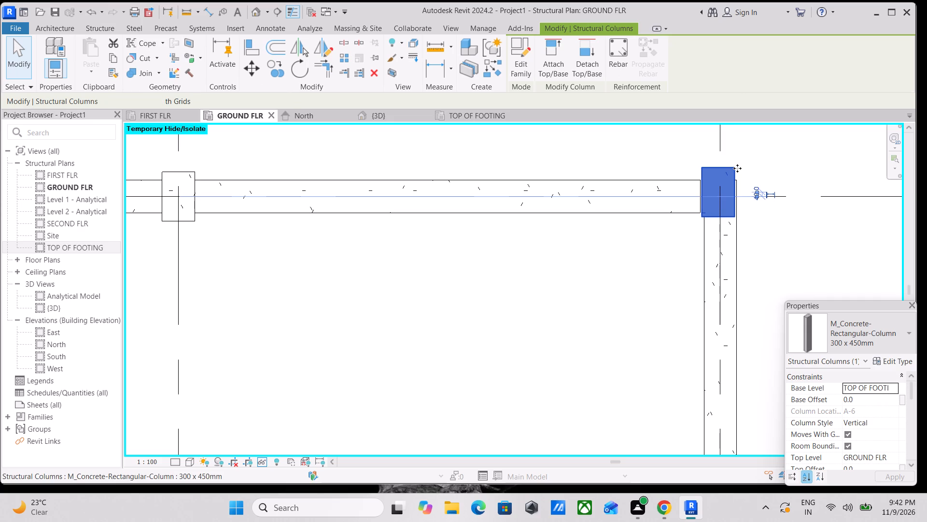
key(Right)
scroll(717, 213, up, 3)
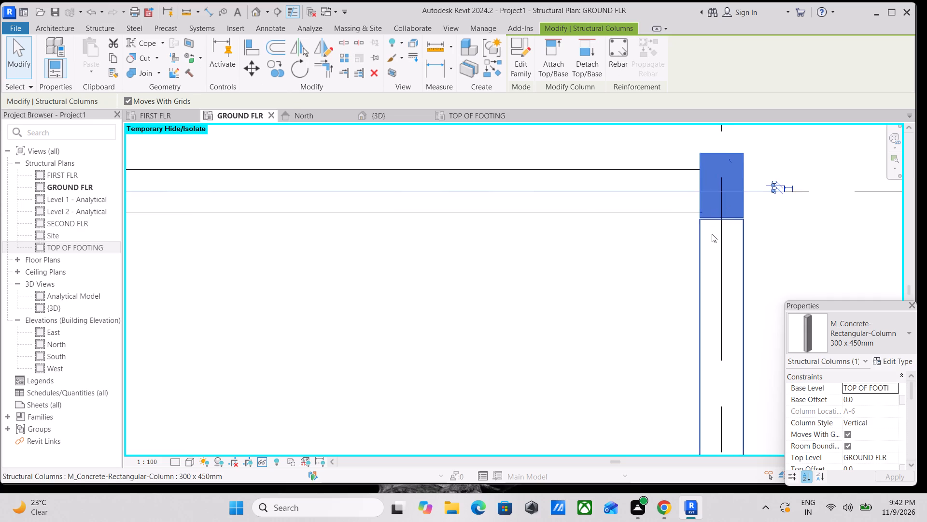
scroll(712, 236, down, 3)
key(Escape)
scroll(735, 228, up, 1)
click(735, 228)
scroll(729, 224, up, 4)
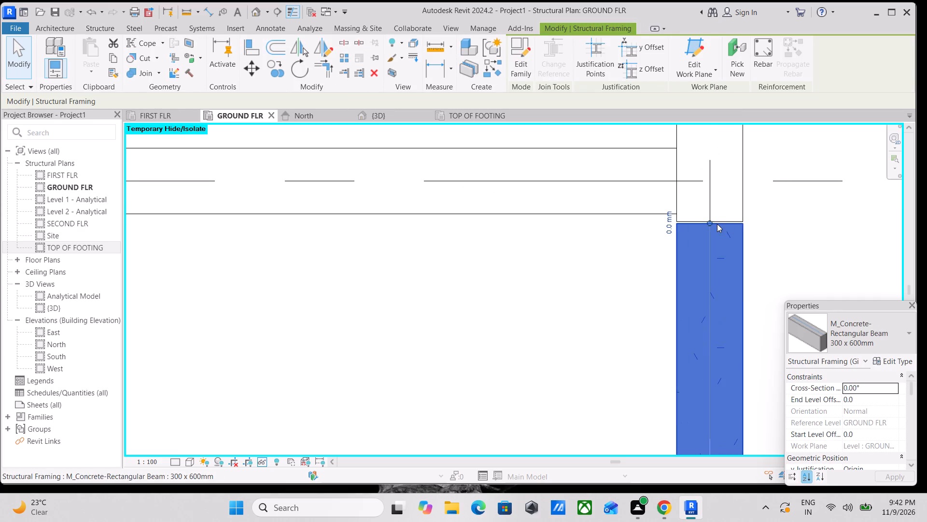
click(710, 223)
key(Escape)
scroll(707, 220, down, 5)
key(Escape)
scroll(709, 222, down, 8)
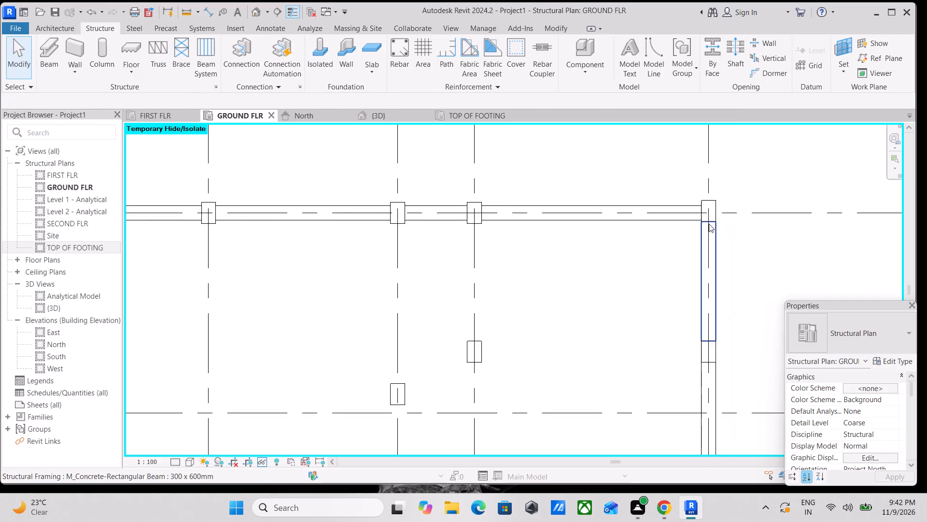
Examine the beam and column layout around grids A to G for the interior grids still lacking beams.
scroll(709, 224, down, 3)
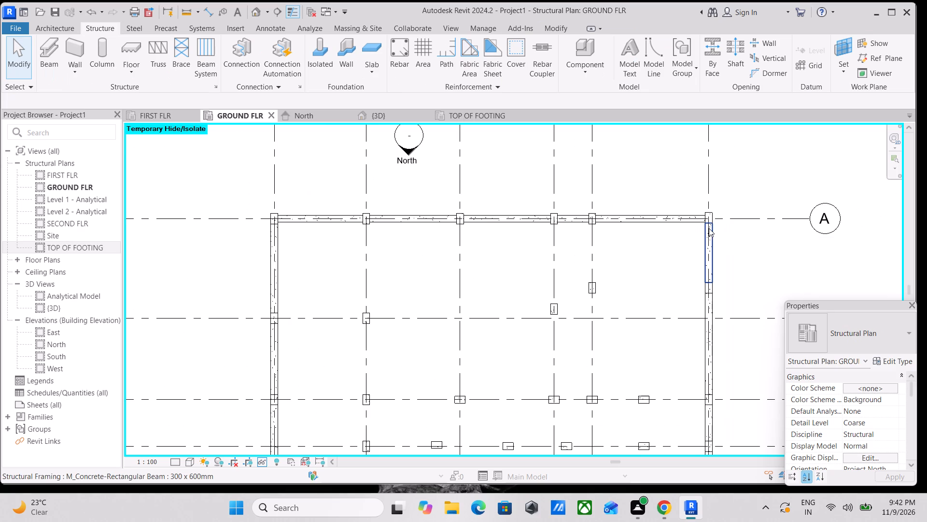
scroll(673, 250, down, 3)
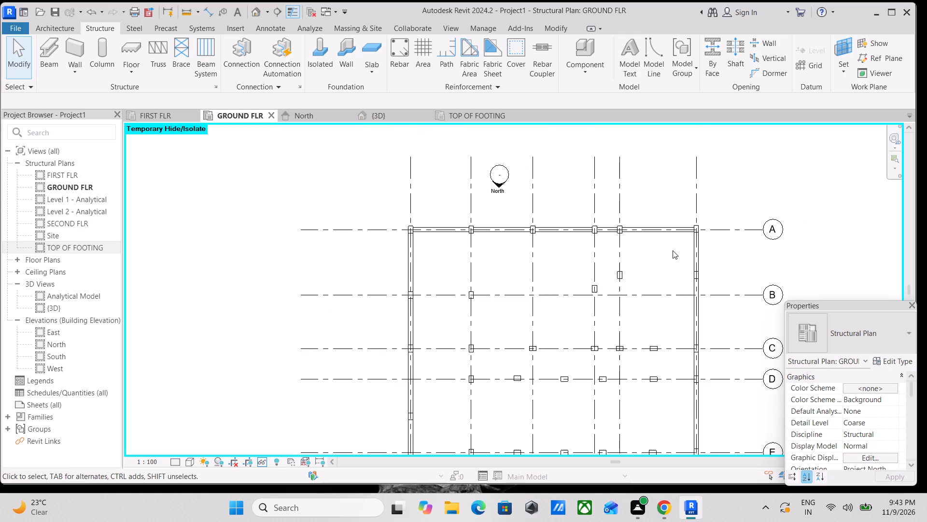
scroll(664, 246, down, 3)
scroll(626, 269, up, 3)
key(Escape)
scroll(615, 288, up, 2)
scroll(616, 285, down, 2)
middle_drag(615, 282, 659, 234)
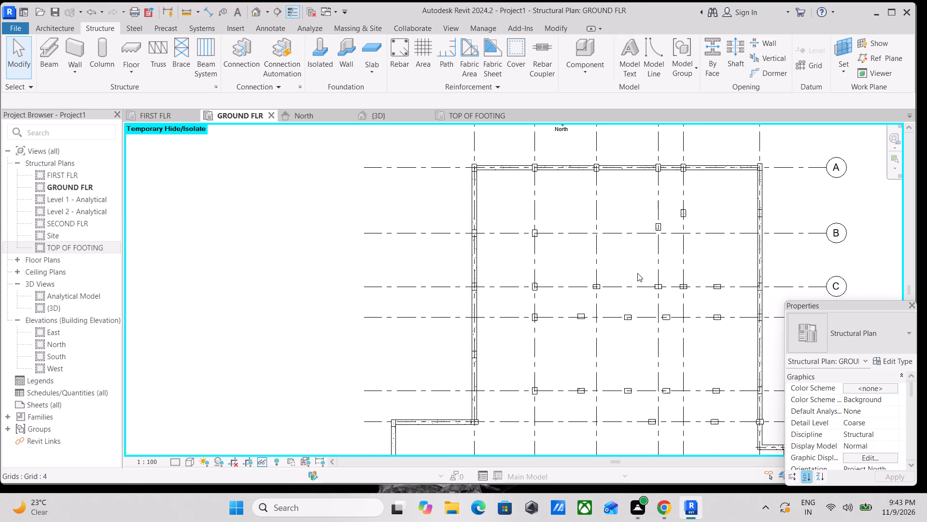
scroll(537, 303, down, 1)
middle_drag(535, 297, 597, 285)
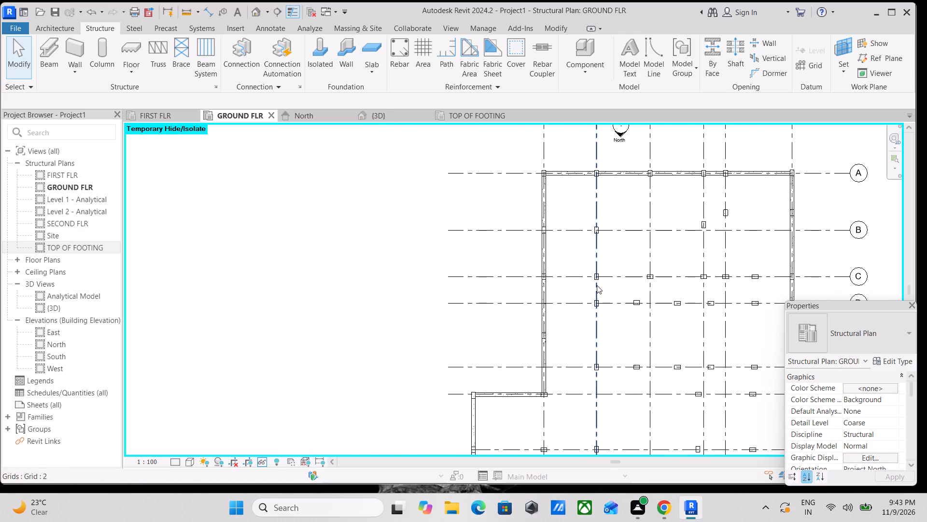
scroll(597, 285, up, 4)
middle_drag(573, 232, 562, 258)
scroll(566, 248, down, 1)
Place a 300 x 600mm concrete beam along grid 2 from the column at grid M to the column between grids L and K.
text(BM)
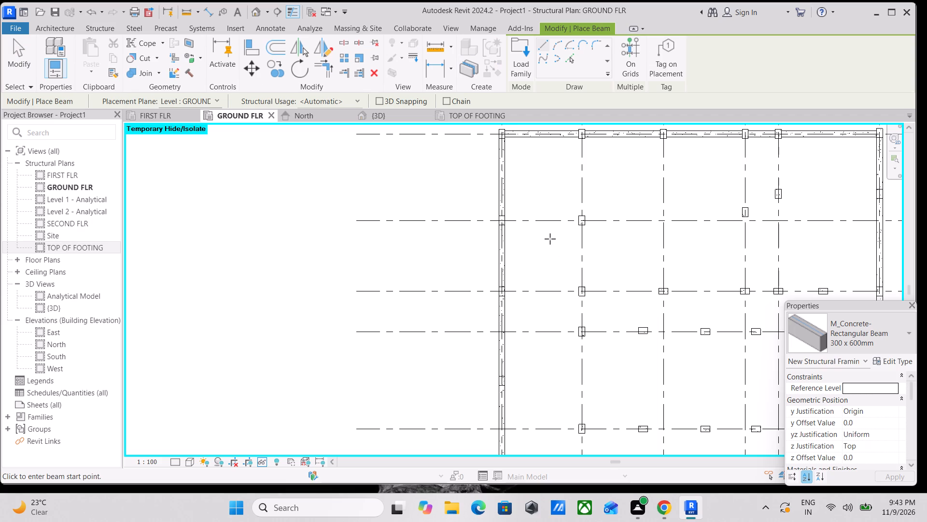
scroll(556, 214, down, 1)
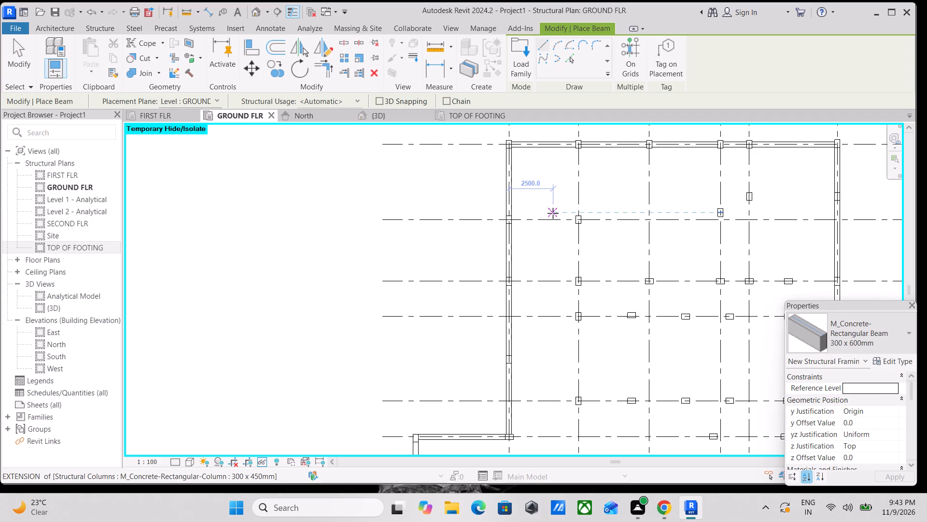
scroll(585, 249, up, 2)
scroll(616, 286, up, 3)
scroll(618, 283, down, 9)
middle_drag(618, 292, 577, 243)
middle_drag(613, 311, 611, 204)
middle_drag(629, 348, 629, 270)
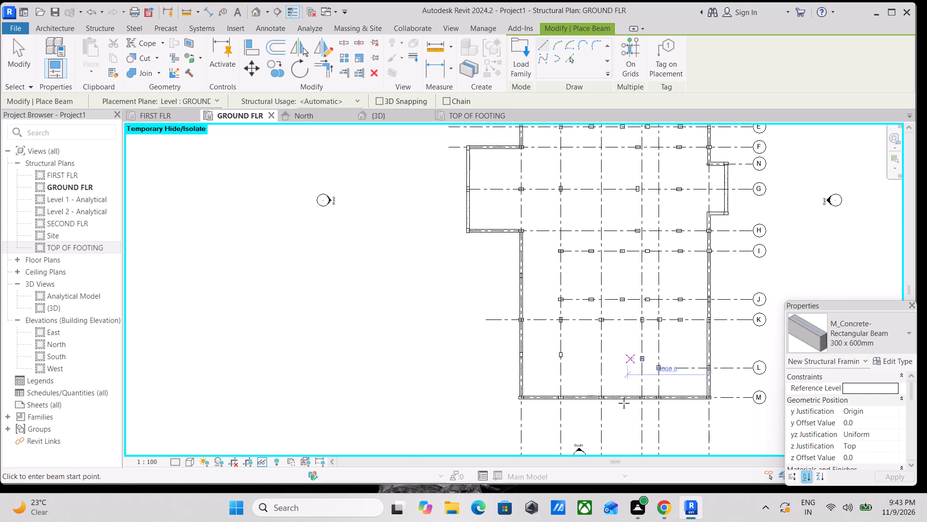
scroll(592, 437, up, 3)
scroll(545, 374, up, 7)
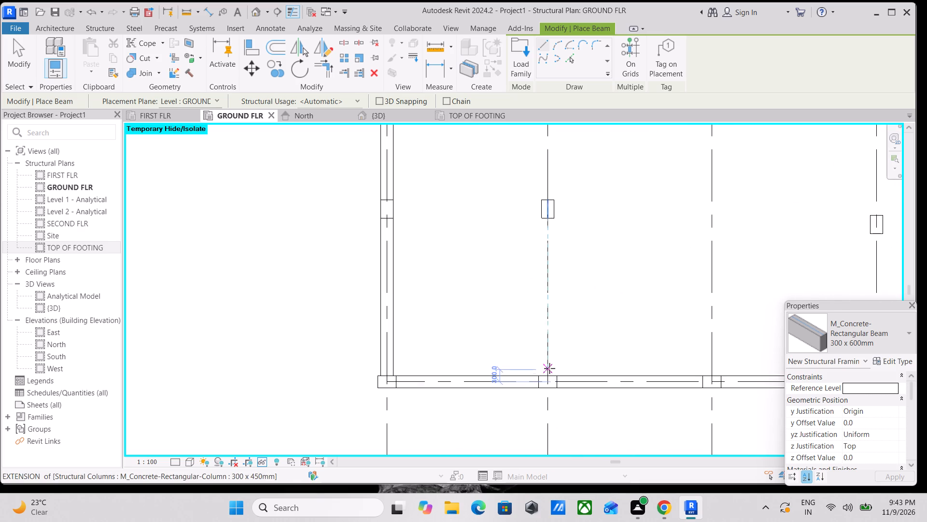
scroll(549, 380, up, 4)
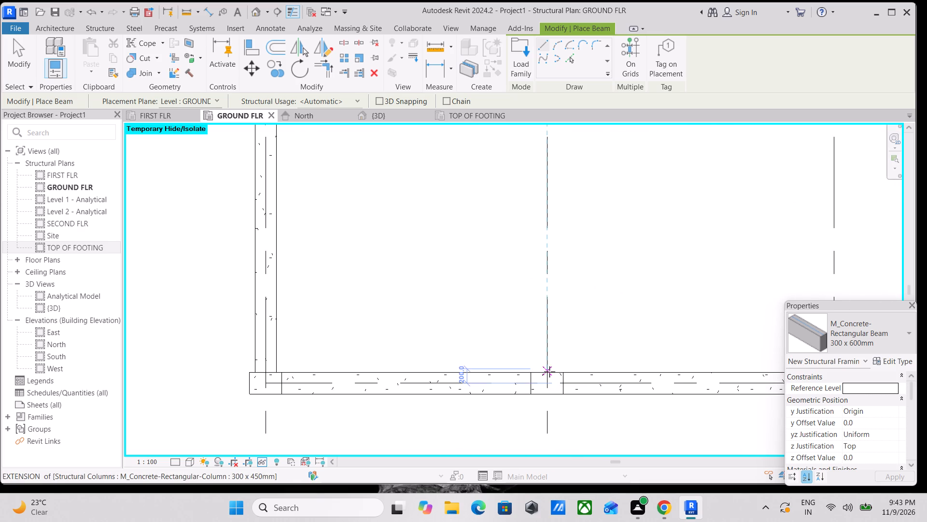
click(549, 375)
scroll(555, 242, down, 3)
middle_drag(561, 248, 576, 352)
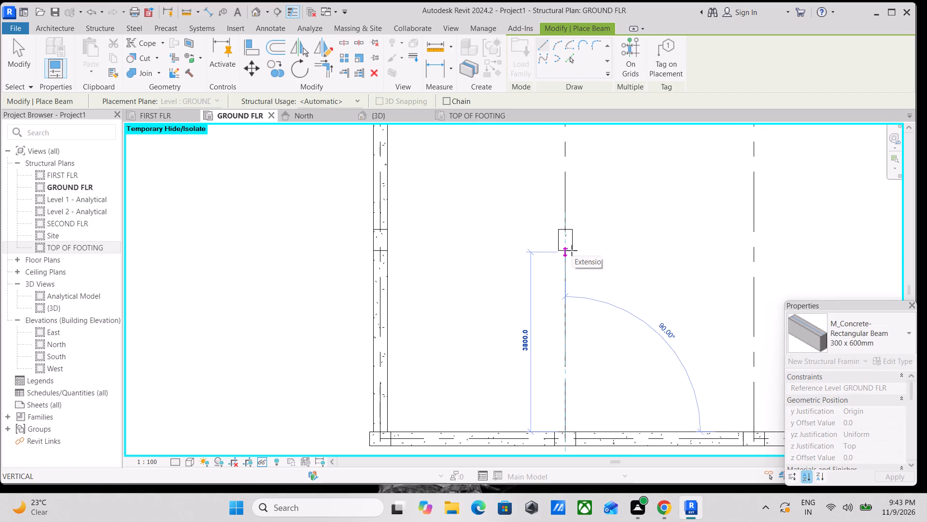
scroll(572, 250, up, 1)
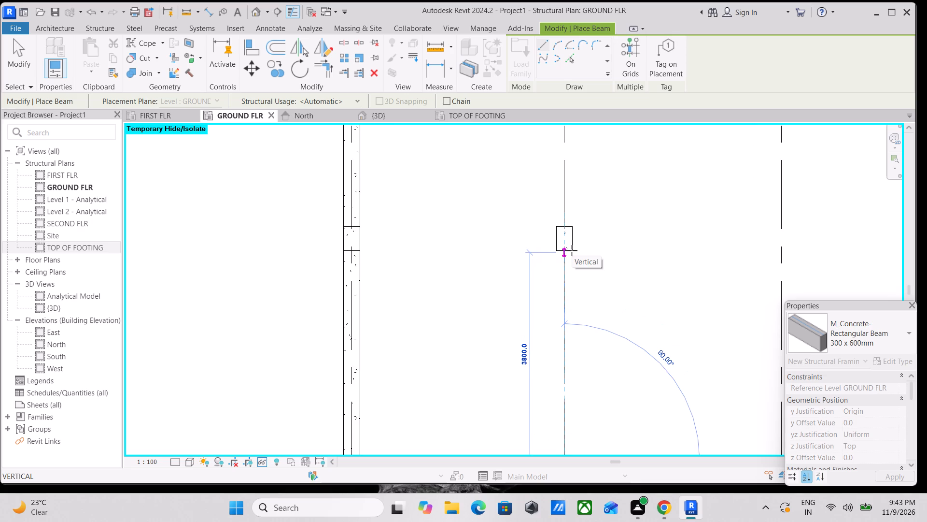
scroll(572, 250, up, 3)
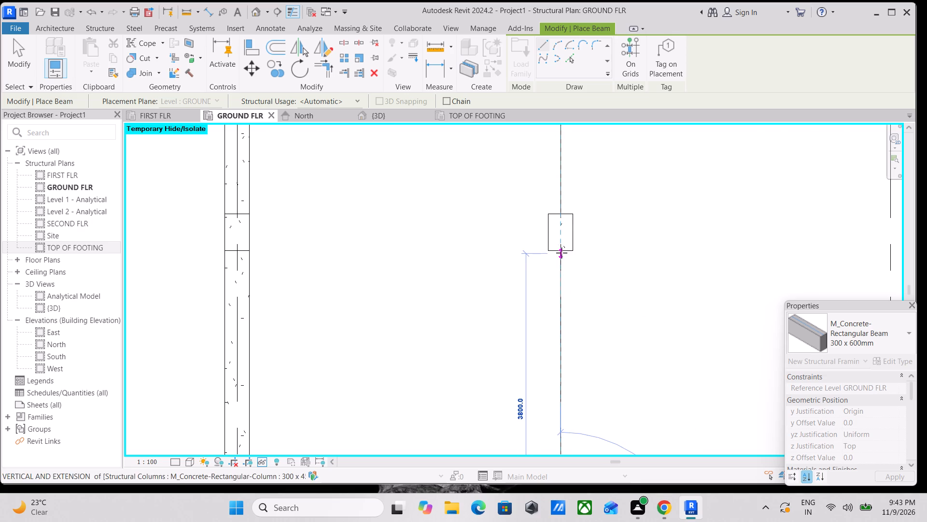
click(561, 249)
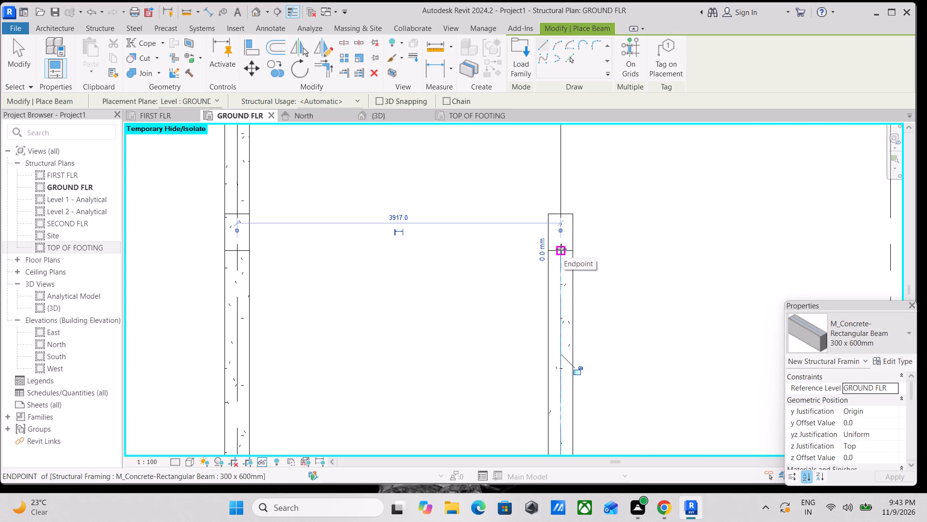
key(Escape)
Leave beam placement and examine the columns along grid 2 around grids J to L.
scroll(561, 249, down, 12)
middle_drag(578, 241, 591, 316)
scroll(591, 316, up, 1)
scroll(591, 316, down, 5)
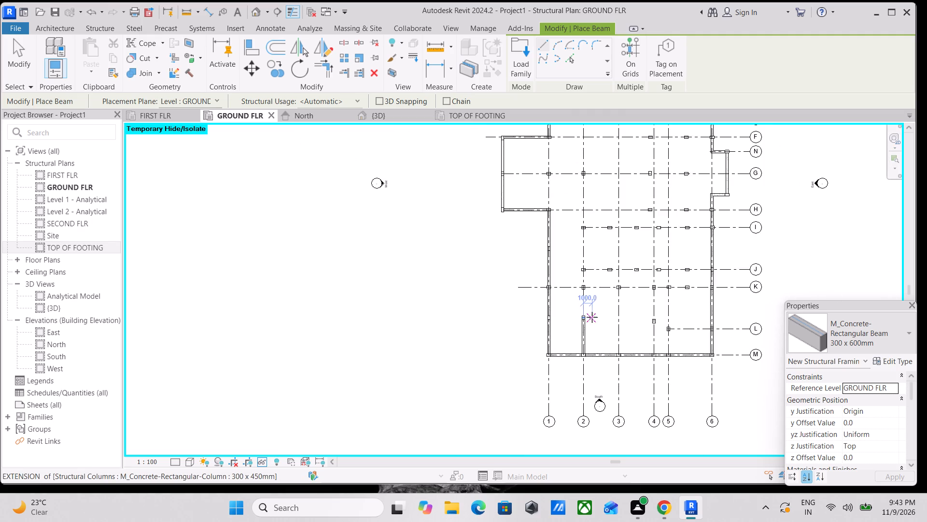
scroll(592, 317, down, 4)
scroll(608, 324, up, 1)
key(Escape)
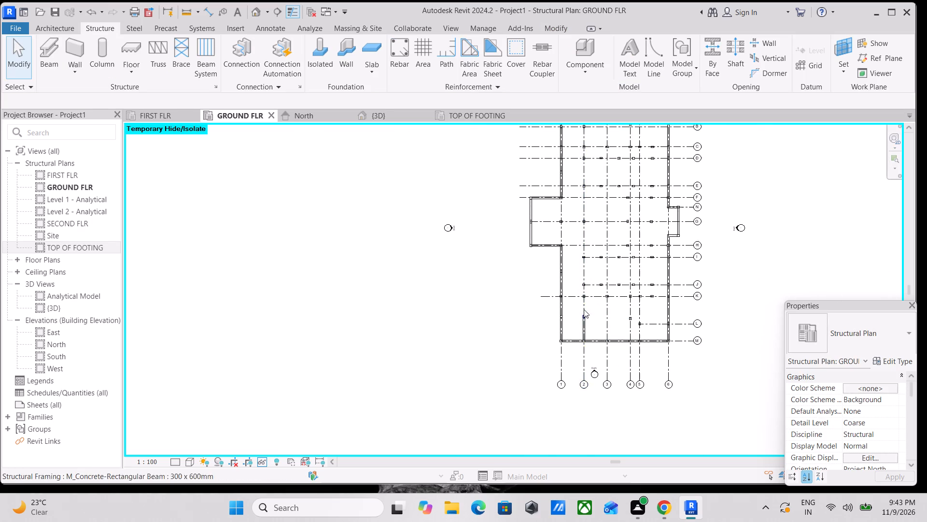
scroll(586, 300, up, 13)
middle_drag(583, 340, 587, 386)
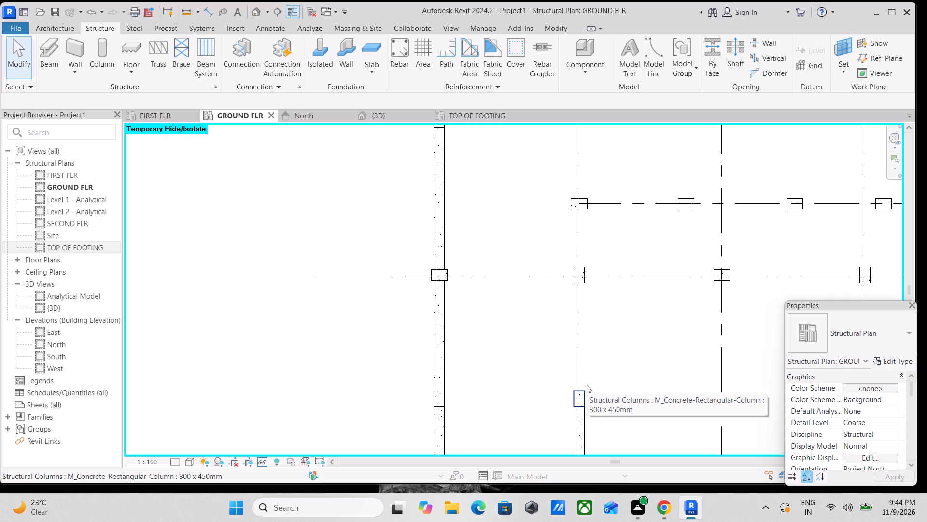
Place a 300 x 600mm concrete beam along grid 2 from the column between grids L and K to the column at grid K.
text(BM)
scroll(578, 379, up, 3)
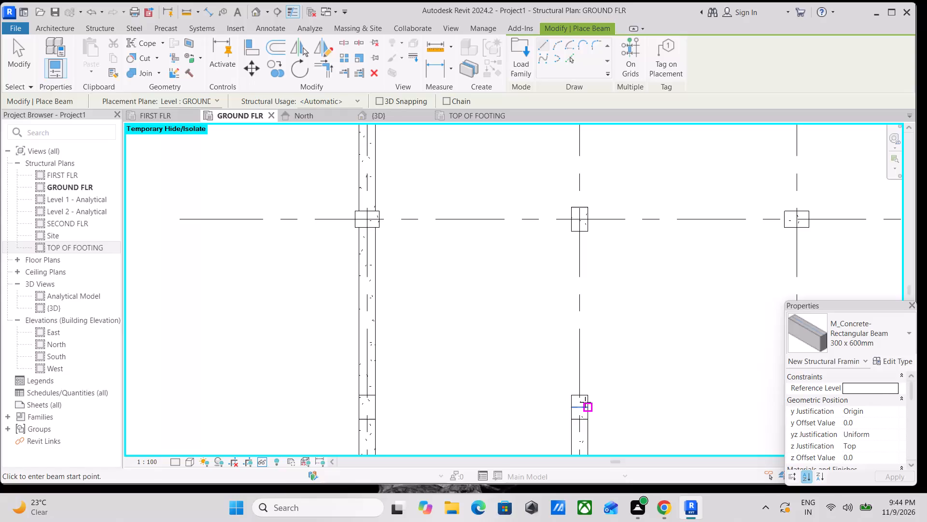
scroll(585, 402, up, 6)
click(576, 390)
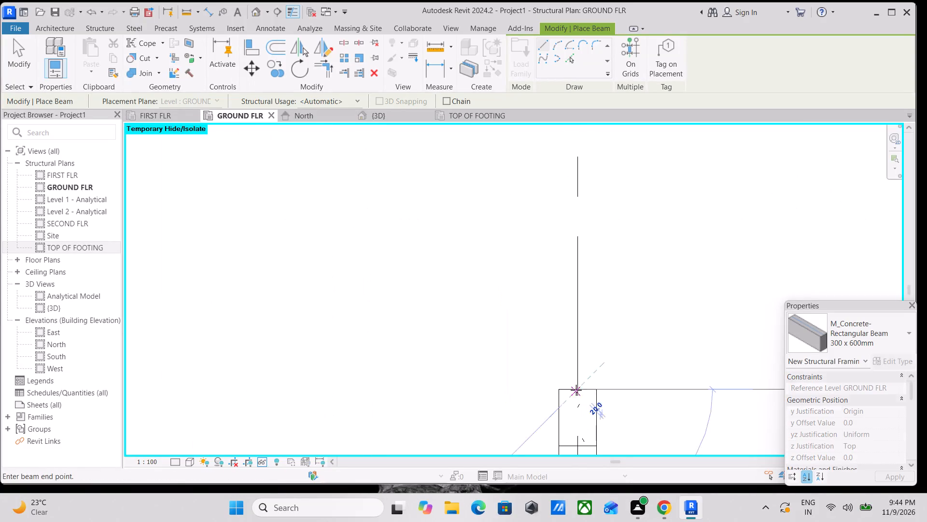
scroll(569, 242, down, 2)
middle_drag(568, 242, 576, 306)
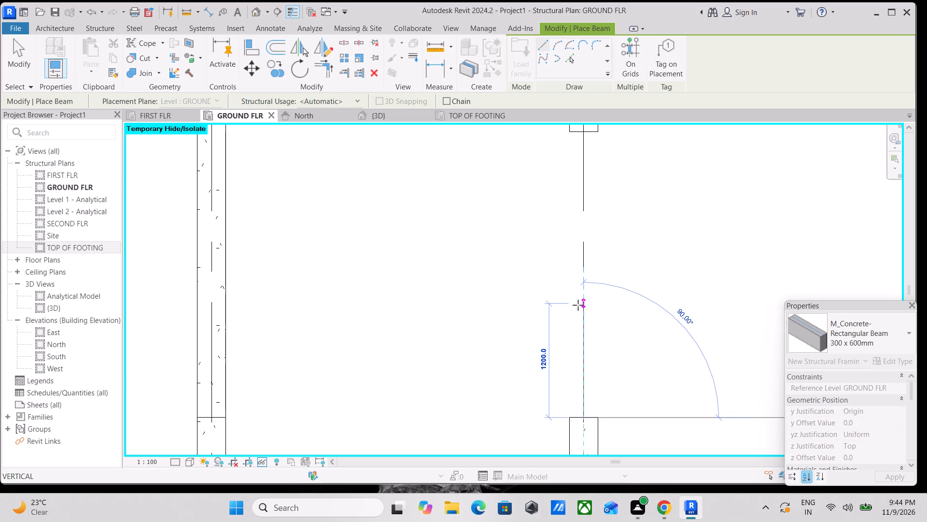
scroll(578, 305, down, 4)
middle_drag(577, 302, 578, 323)
scroll(578, 288, up, 1)
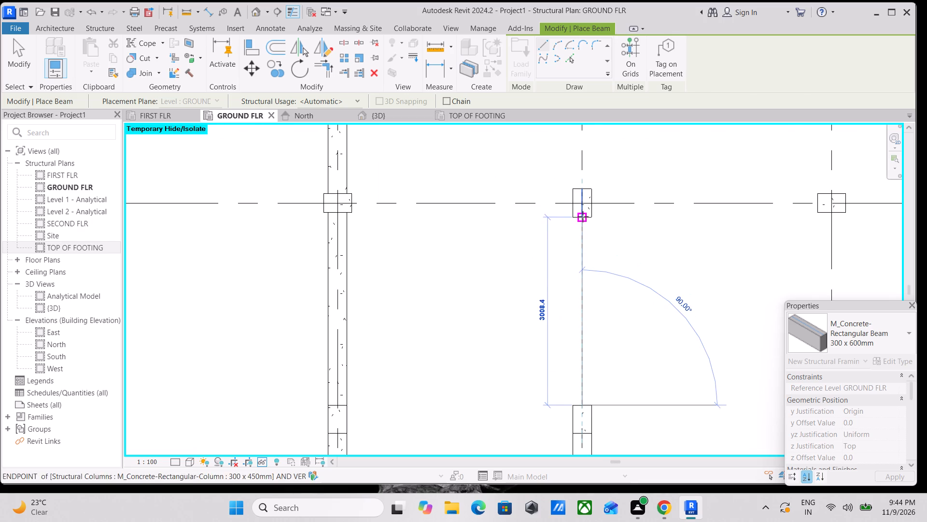
scroll(583, 217, up, 1)
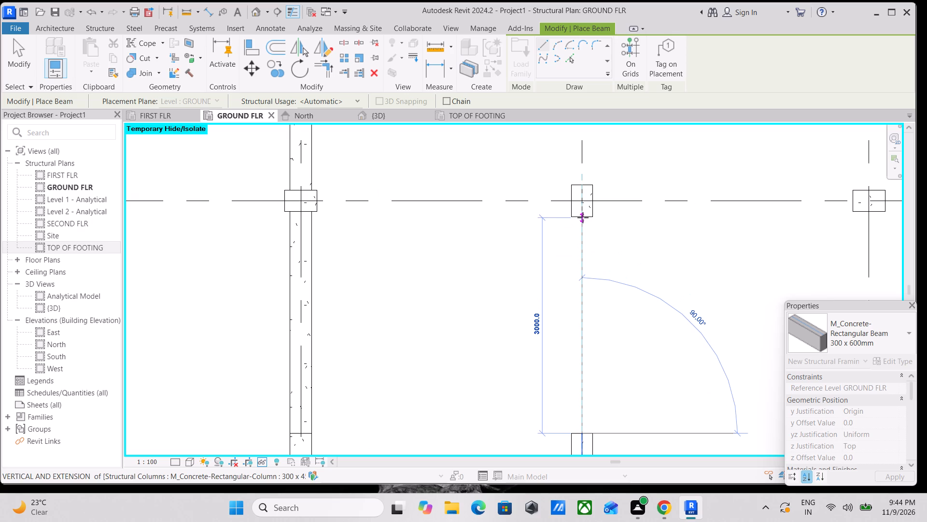
click(579, 215)
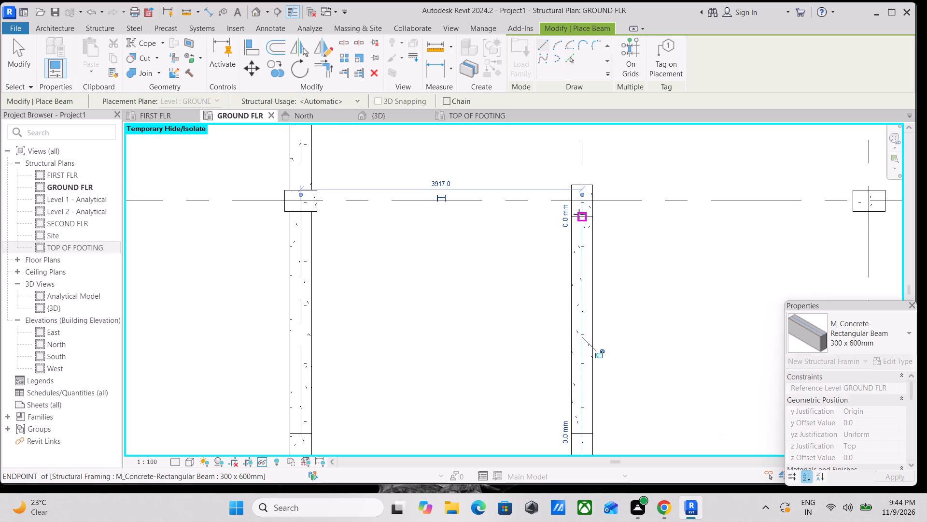
Place a 300 x 600mm concrete beam along grid 2 from the column at grid K to the column at grid J.
scroll(589, 203, down, 7)
middle_drag(590, 205, 572, 340)
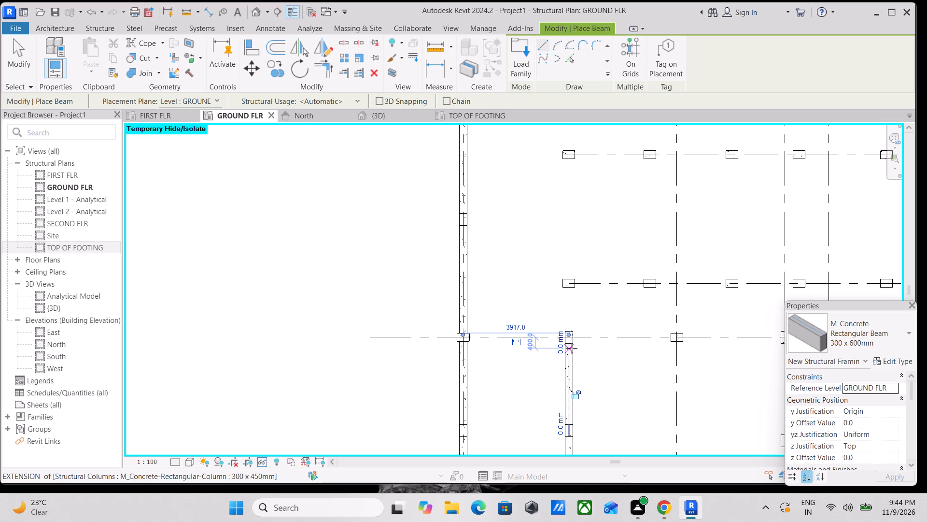
scroll(589, 321, up, 3)
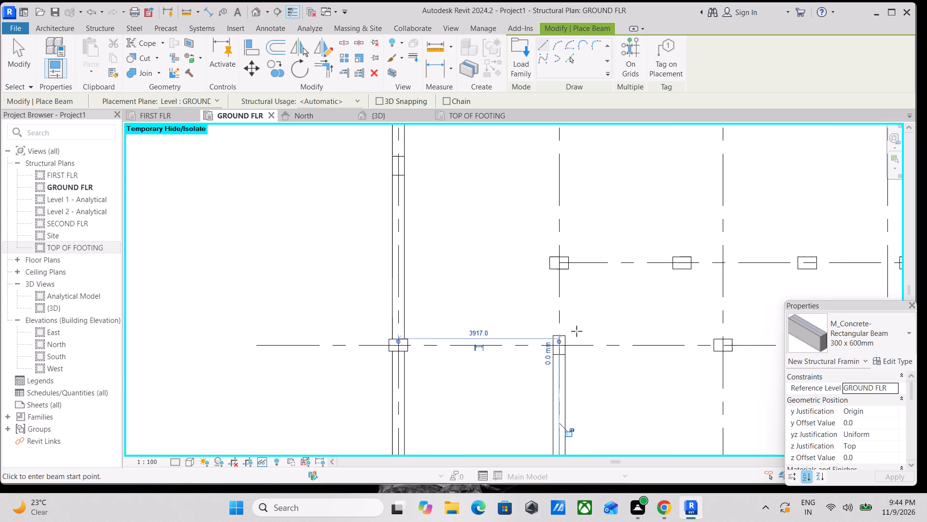
scroll(561, 350, up, 12)
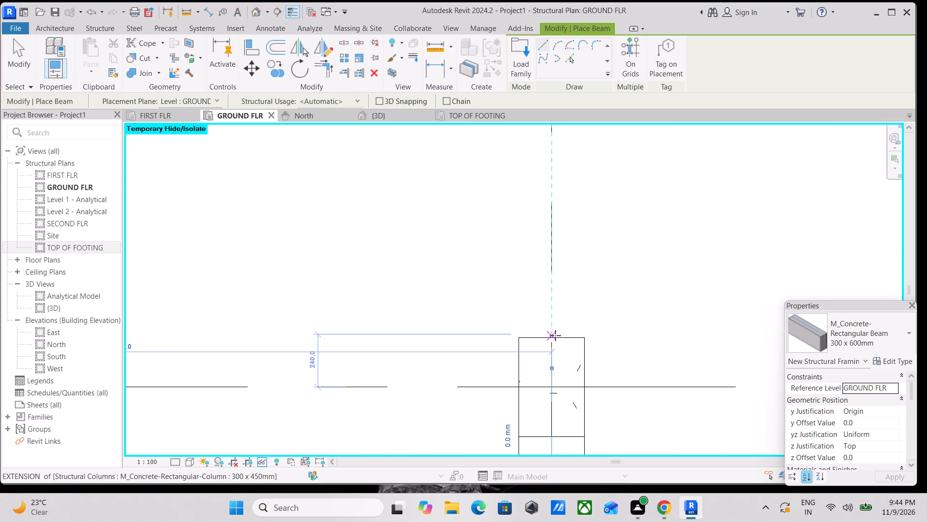
click(551, 341)
scroll(556, 233, down, 1)
middle_drag(556, 237, 582, 377)
scroll(588, 286, down, 4)
middle_drag(588, 290, 603, 354)
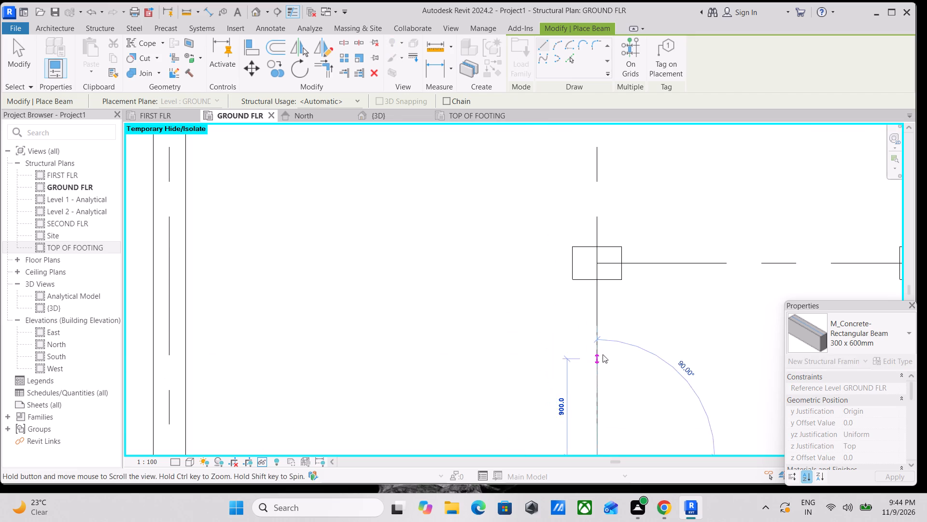
middle_drag(603, 354, 603, 357)
scroll(599, 331, up, 1)
click(594, 267)
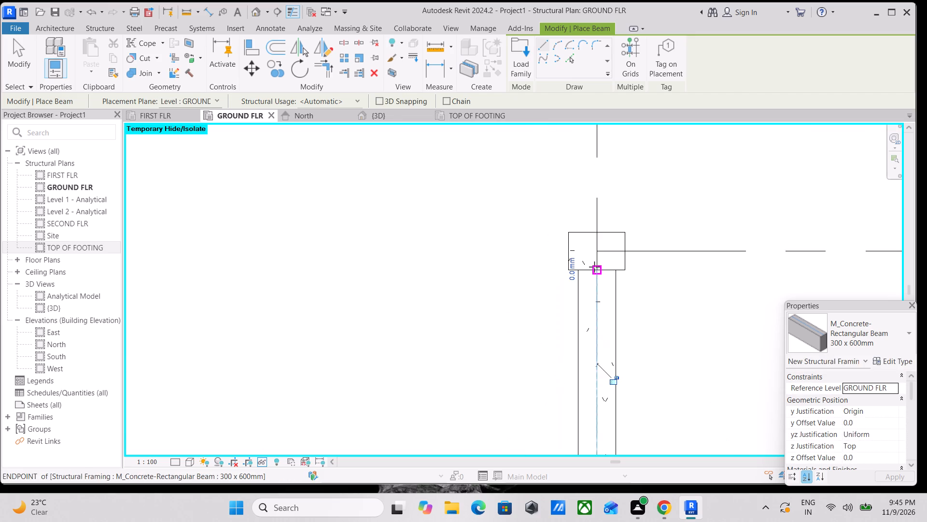
scroll(594, 268, down, 5)
key(Escape)
key(Escape)
scroll(596, 267, down, 3)
key(Escape)
Examine the beam and column layout from grid 2 at J across the whole plan for interior grids lacking beams.
scroll(590, 266, up, 2)
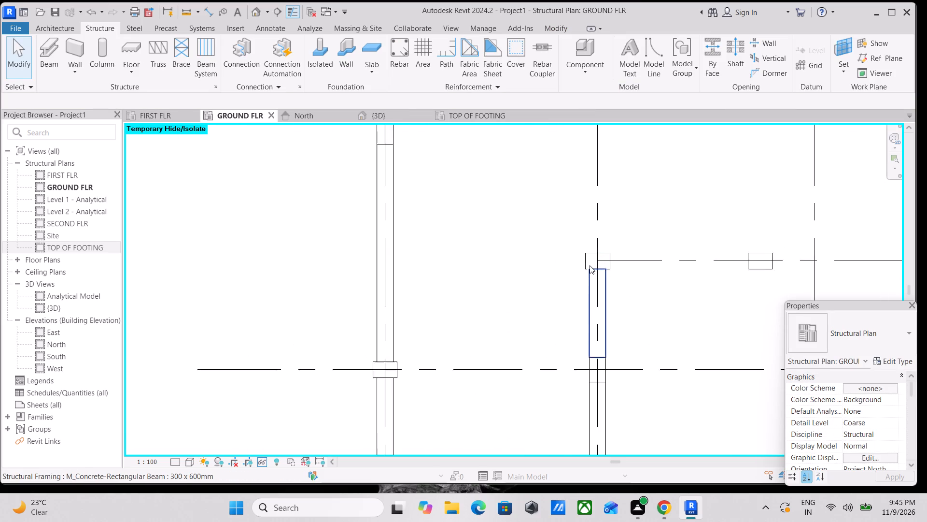
scroll(590, 265, up, 1)
scroll(590, 265, down, 4)
middle_drag(589, 267, 611, 370)
scroll(611, 370, down, 6)
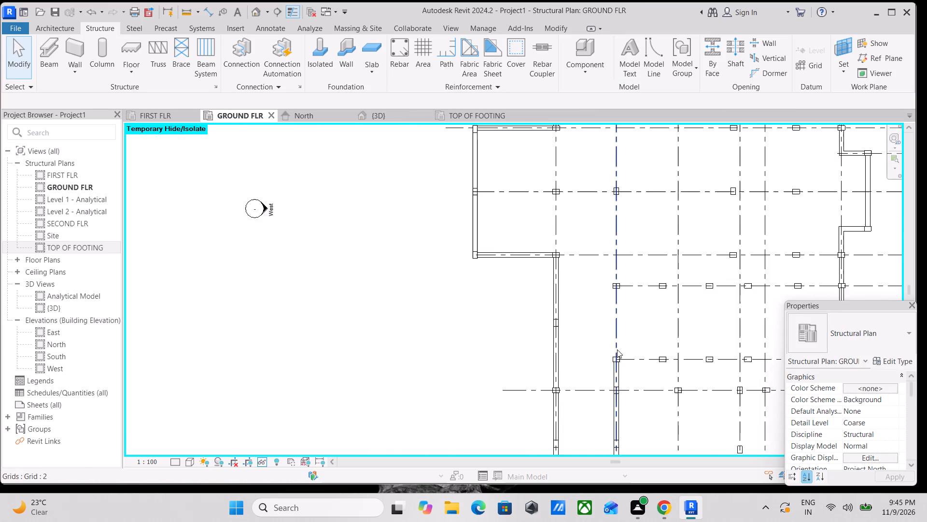
middle_drag(617, 349, 641, 401)
scroll(643, 316, down, 5)
middle_drag(645, 325, 587, 286)
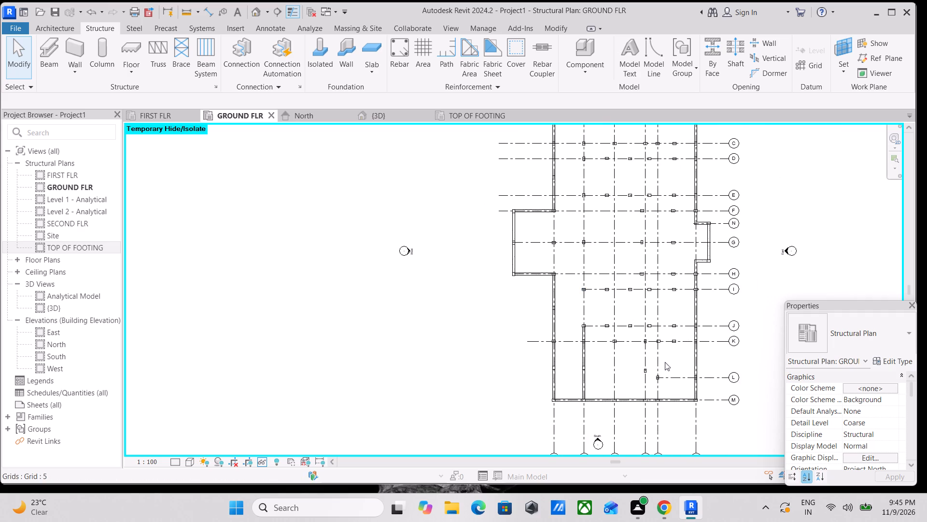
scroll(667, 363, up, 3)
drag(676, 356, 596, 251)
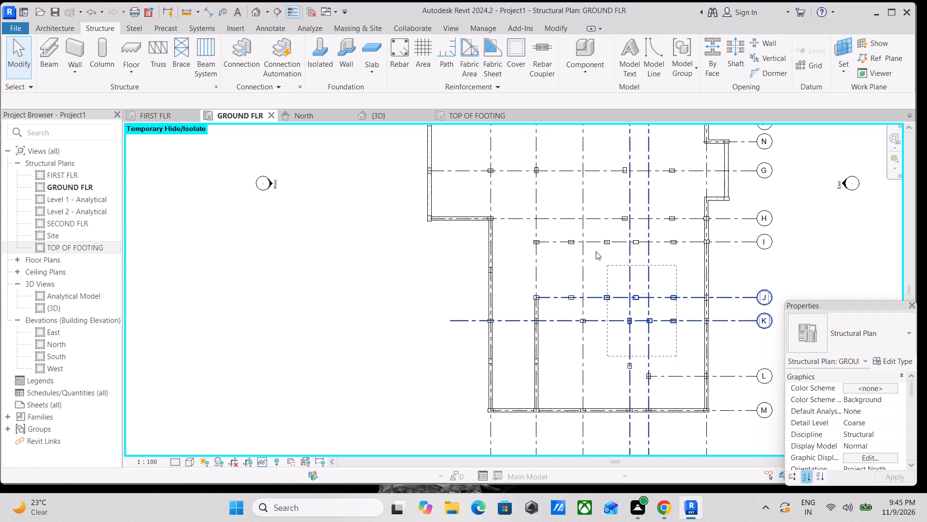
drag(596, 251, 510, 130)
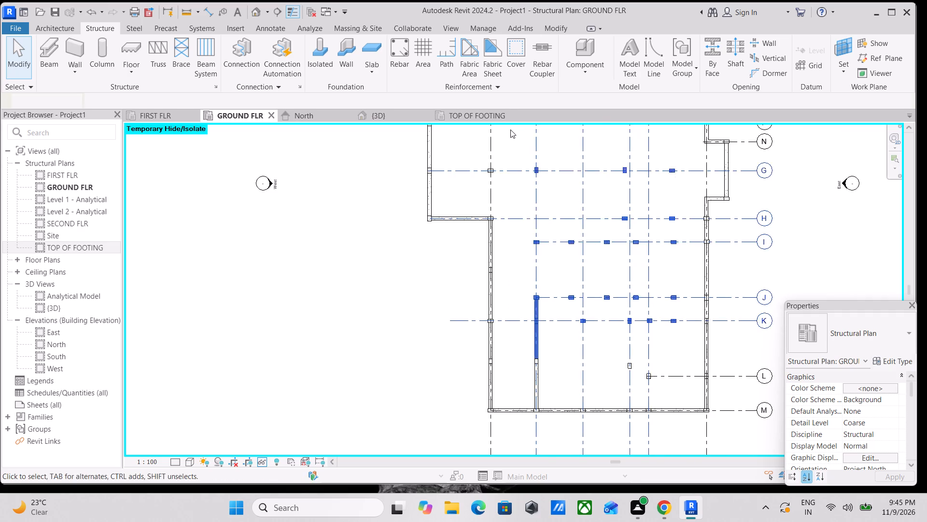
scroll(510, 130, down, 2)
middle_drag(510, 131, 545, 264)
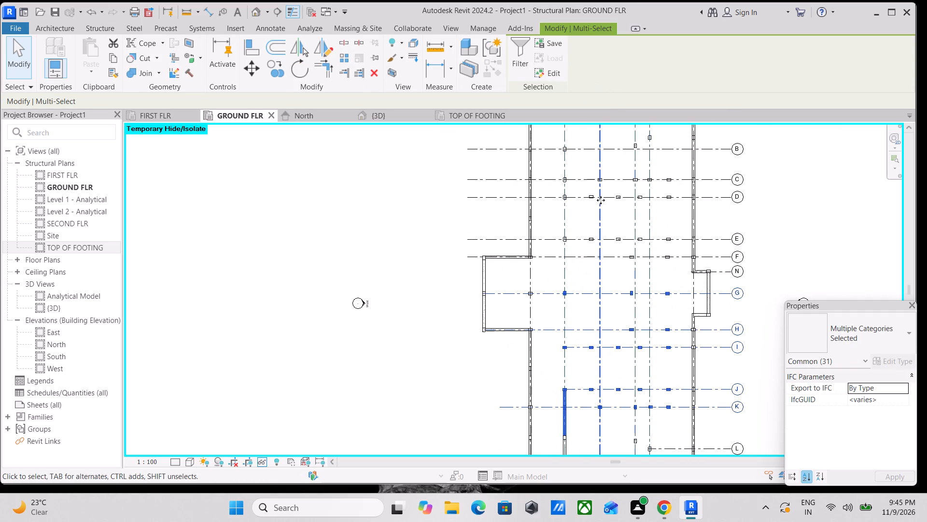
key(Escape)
Place 300 x 600mm concrete beams between columns on grid lines 2 to 5 and C to L using On Grids.
scroll(577, 219, up, 2)
middle_drag(577, 219, 573, 242)
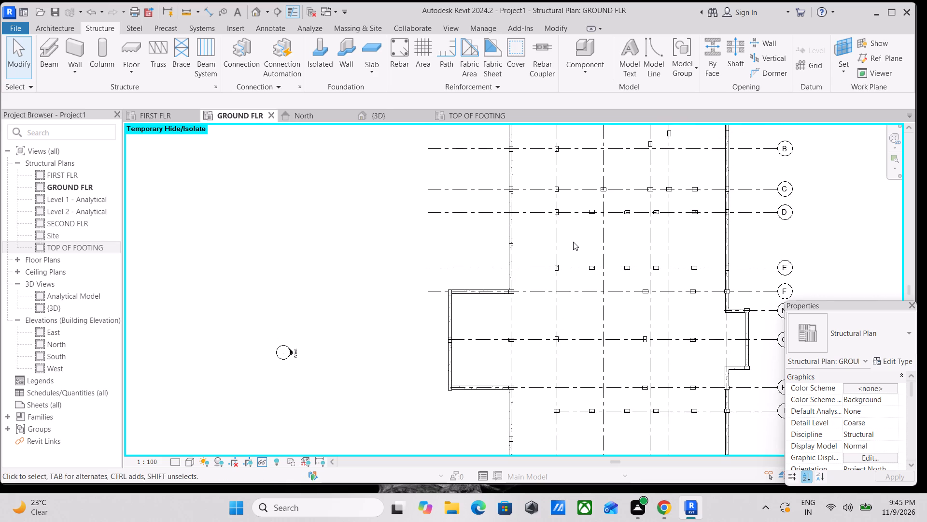
text(BM)
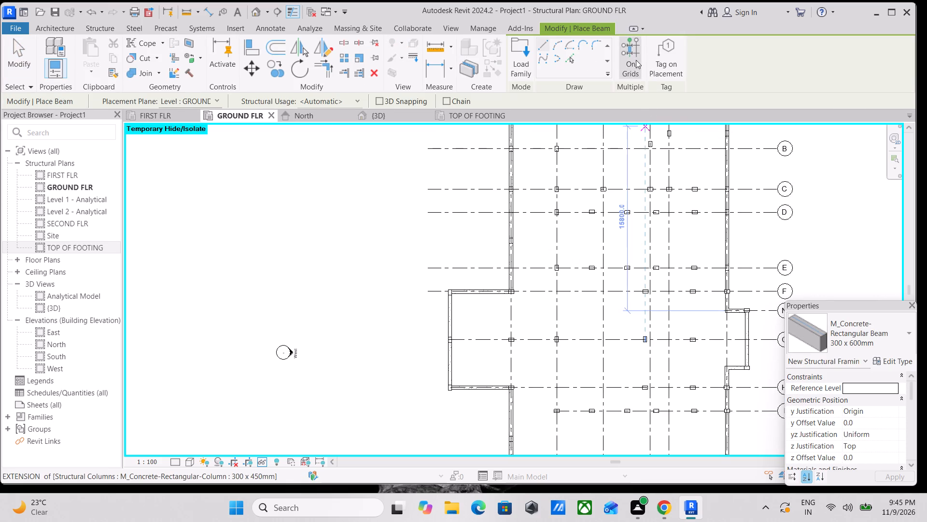
click(634, 57)
scroll(638, 154, down, 3)
middle_drag(638, 149, 635, 104)
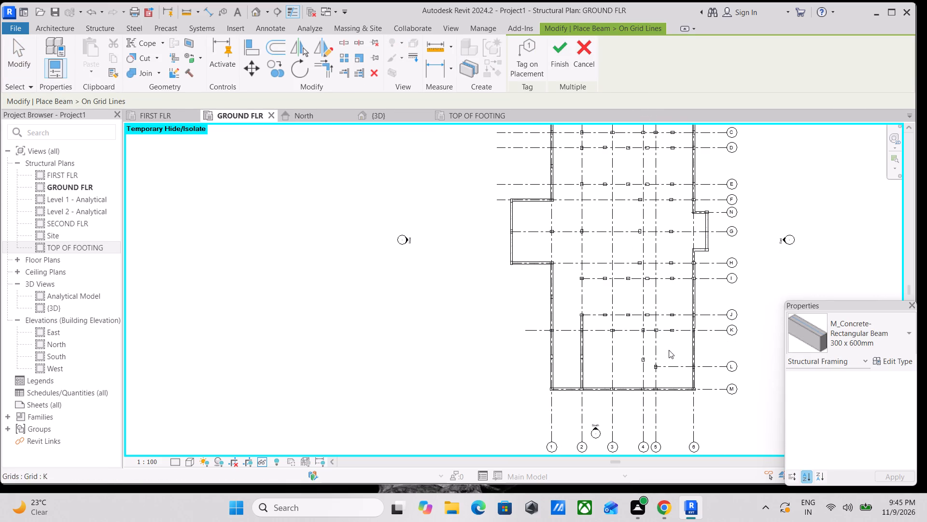
drag(673, 375, 611, 223)
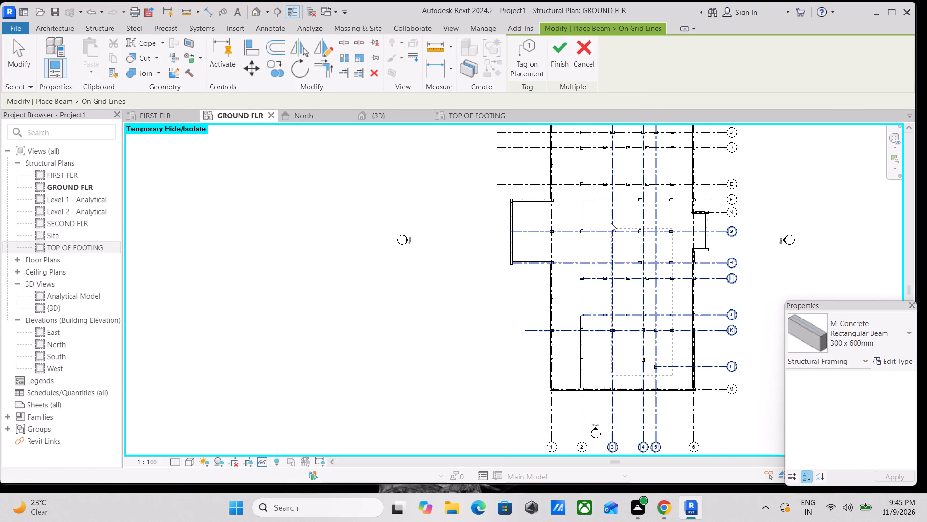
drag(611, 223, 570, 117)
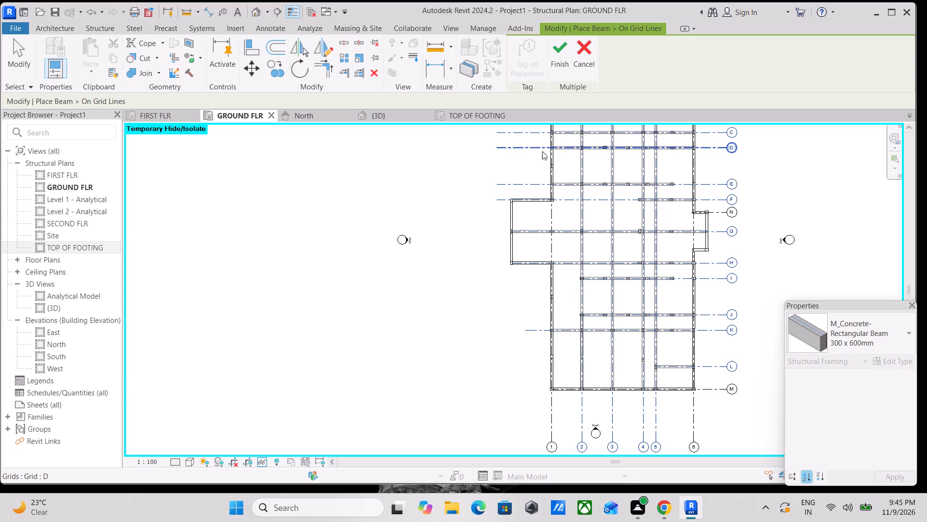
scroll(505, 153, down, 2)
middle_drag(505, 158, 539, 266)
scroll(651, 331, up, 4)
scroll(552, 331, up, 1)
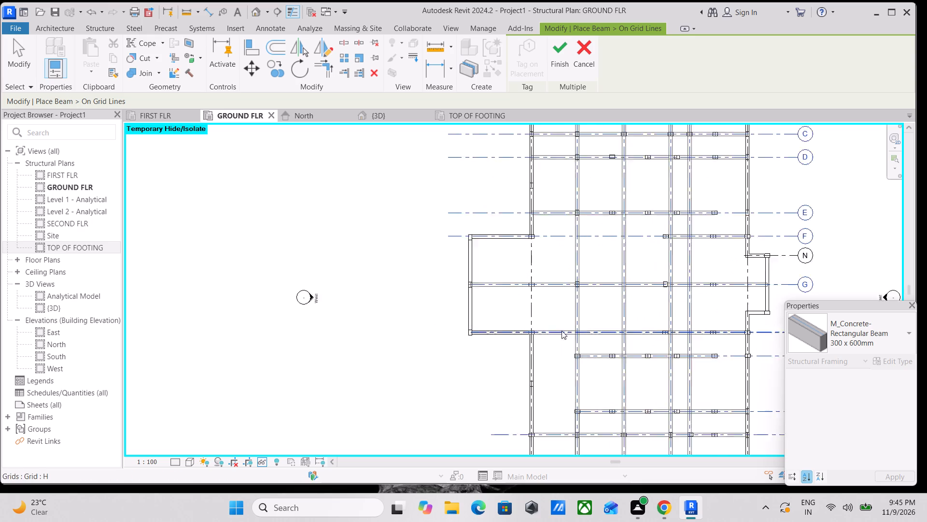
scroll(562, 331, up, 2)
click(565, 53)
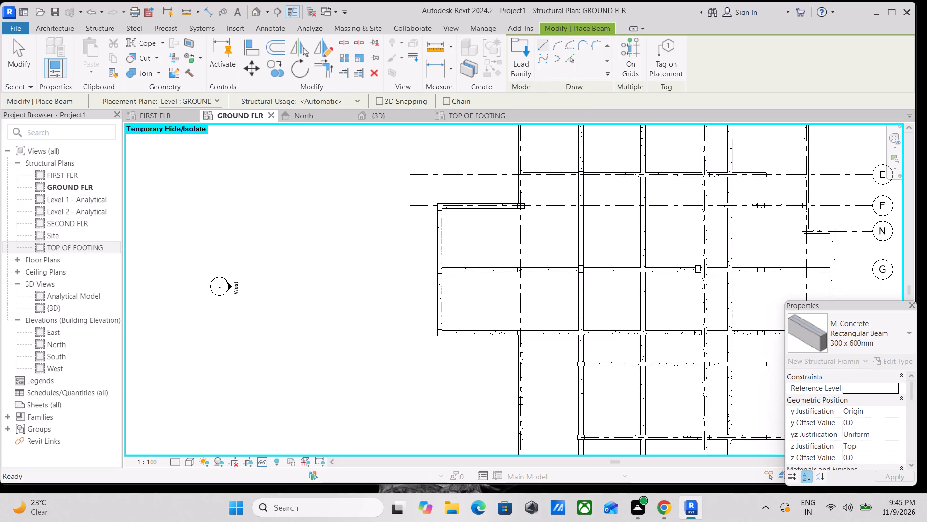
Place a 300 x 600mm concrete beam along grid E from the column between grids 5 and 6 to the column at grid 6.
scroll(323, 521, down, 1)
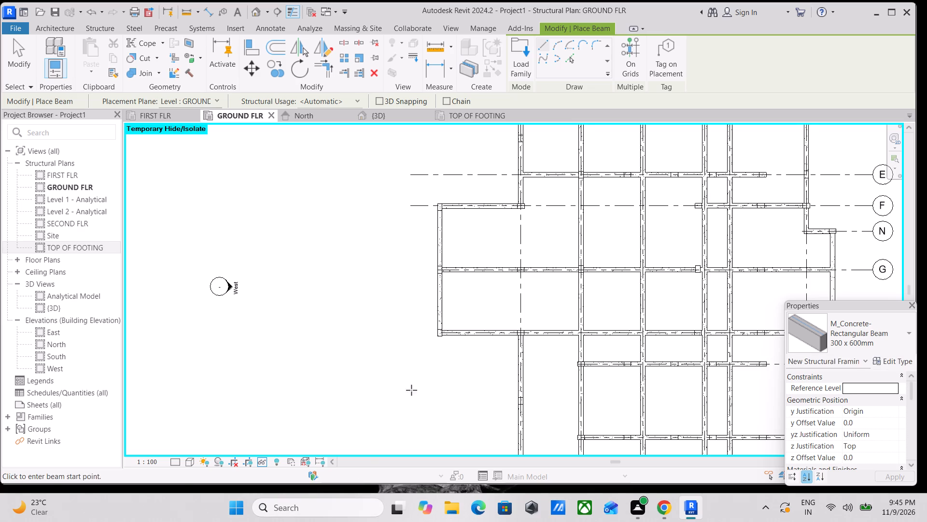
scroll(767, 202, down, 2)
middle_drag(759, 205, 653, 286)
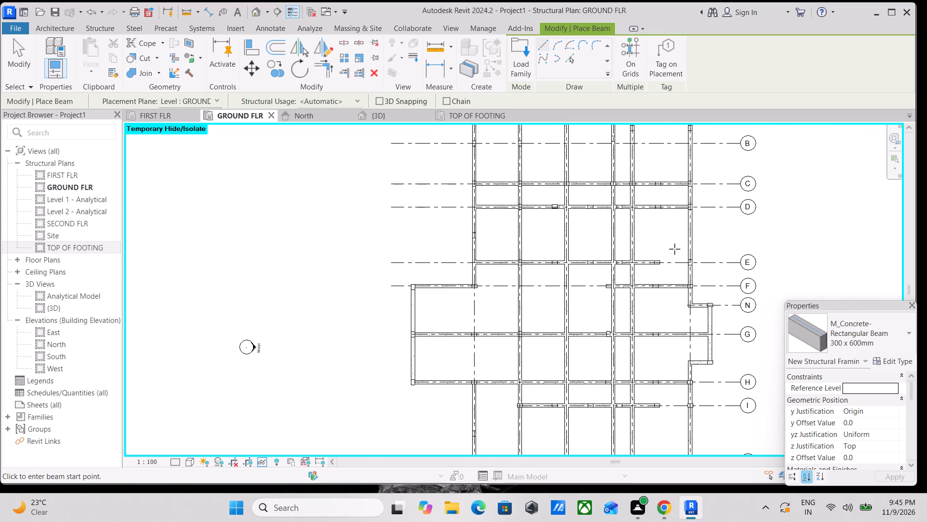
scroll(675, 253, up, 8)
scroll(629, 264, up, 3)
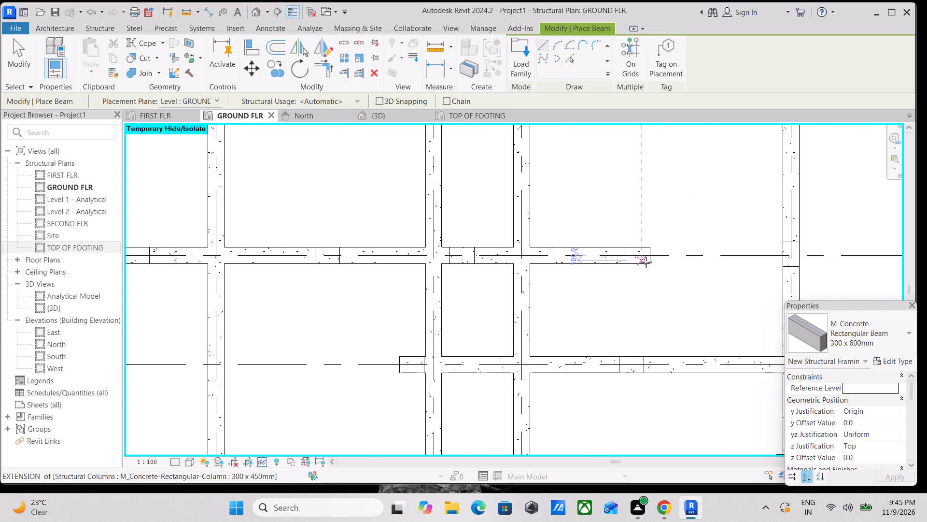
scroll(656, 263, up, 7)
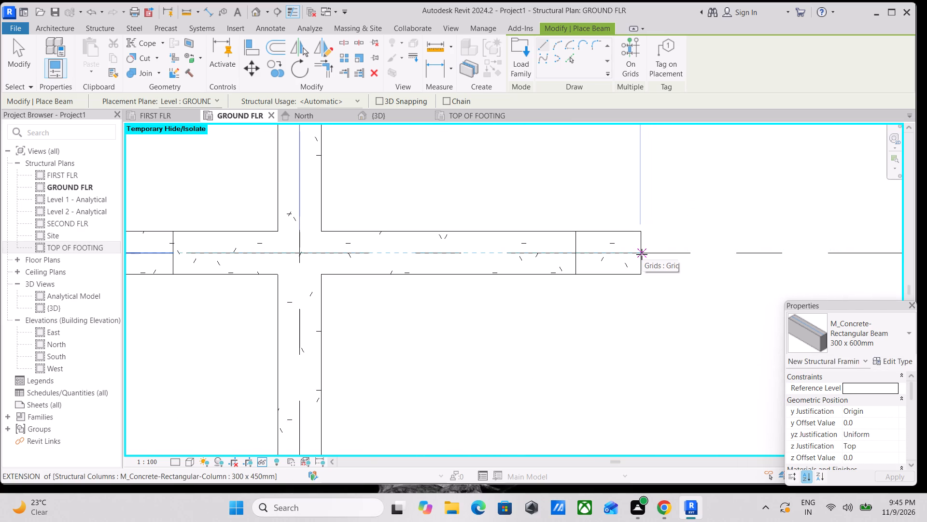
scroll(639, 257, up, 3)
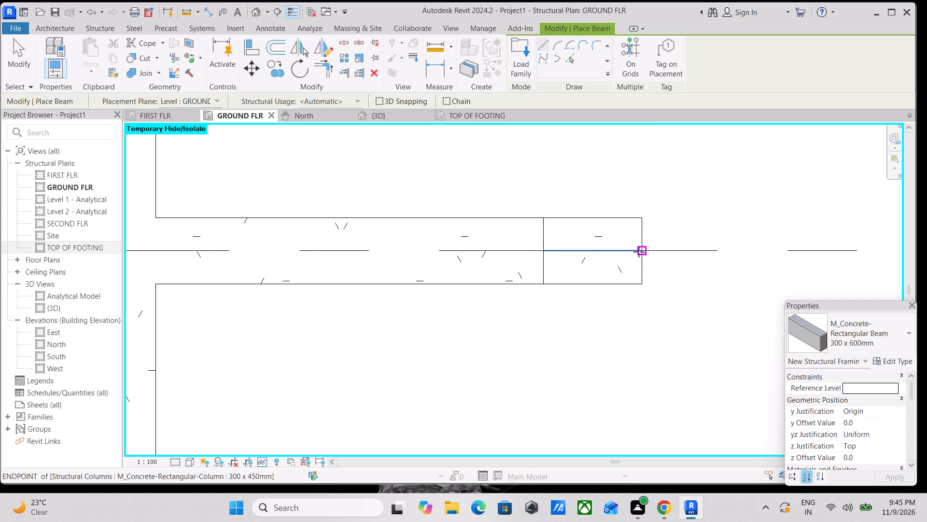
click(640, 252)
scroll(800, 238, down, 1)
middle_drag(799, 238, 375, 259)
scroll(502, 271, down, 3)
middle_drag(497, 270, 428, 270)
scroll(450, 272, up, 1)
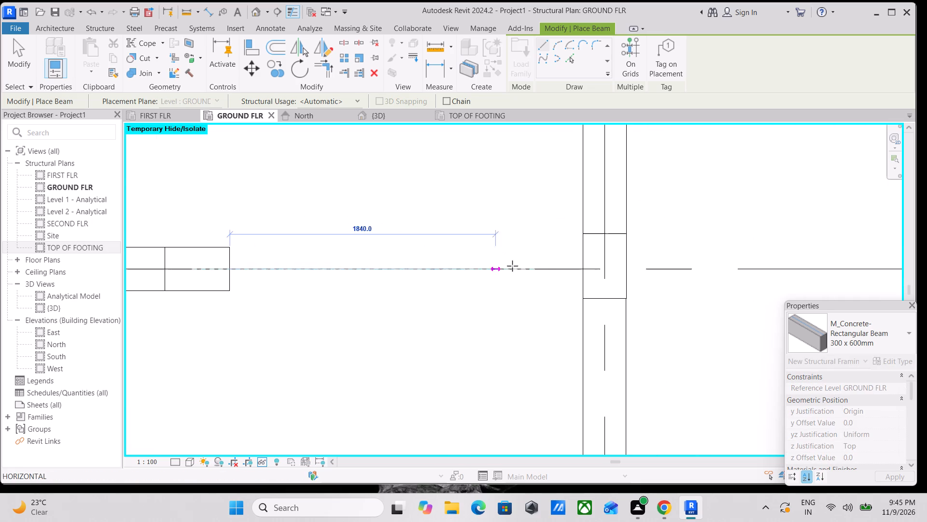
click(583, 268)
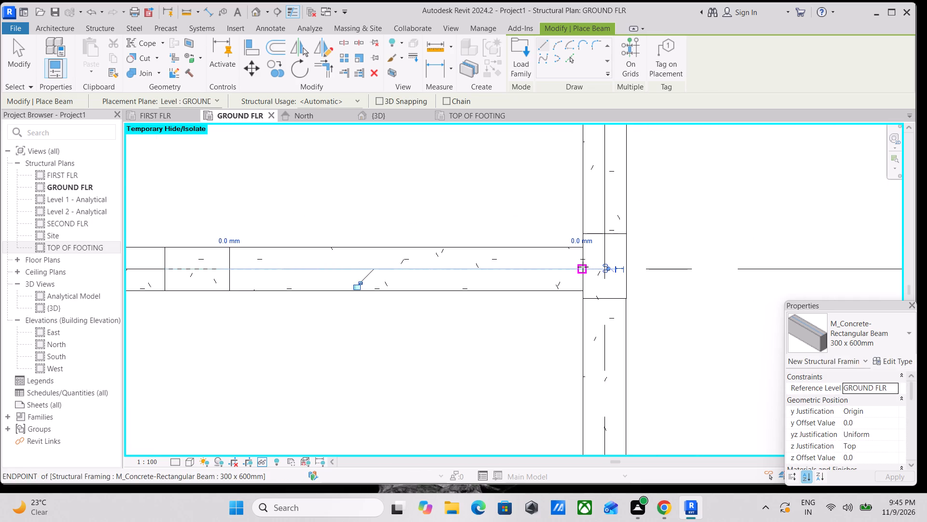
scroll(583, 267, down, 3)
key(Escape)
scroll(583, 267, down, 4)
scroll(482, 267, down, 9)
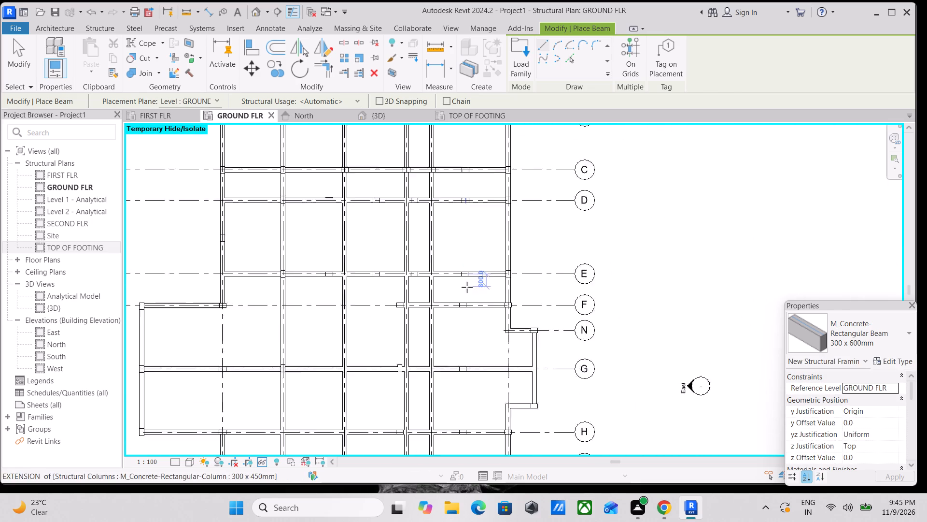
scroll(467, 287, down, 1)
key(Escape)
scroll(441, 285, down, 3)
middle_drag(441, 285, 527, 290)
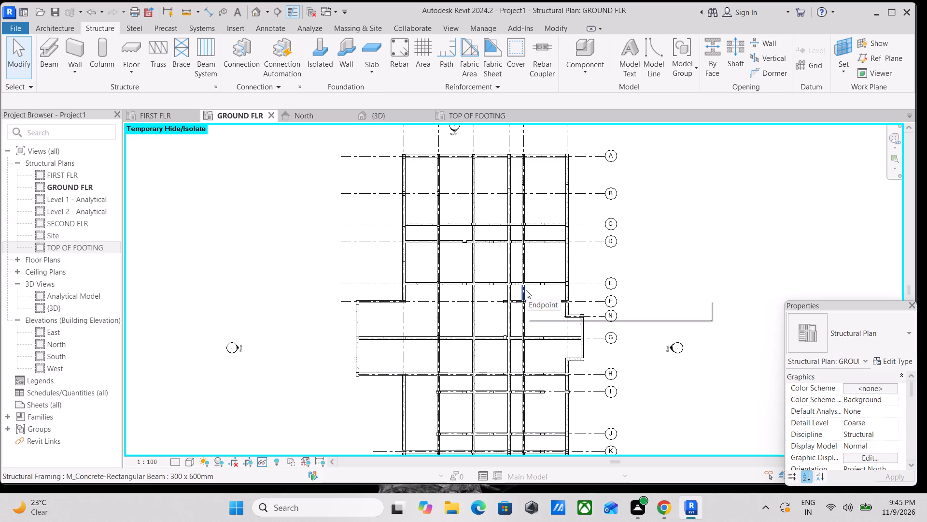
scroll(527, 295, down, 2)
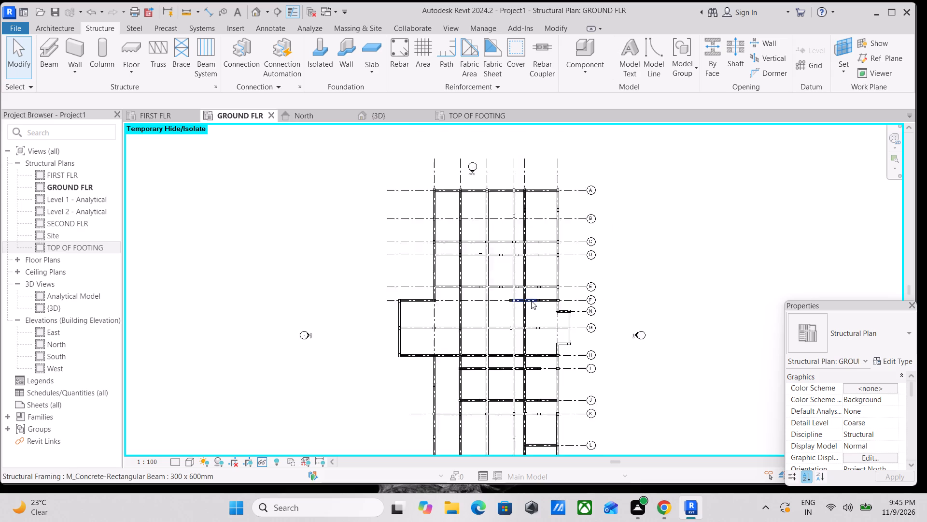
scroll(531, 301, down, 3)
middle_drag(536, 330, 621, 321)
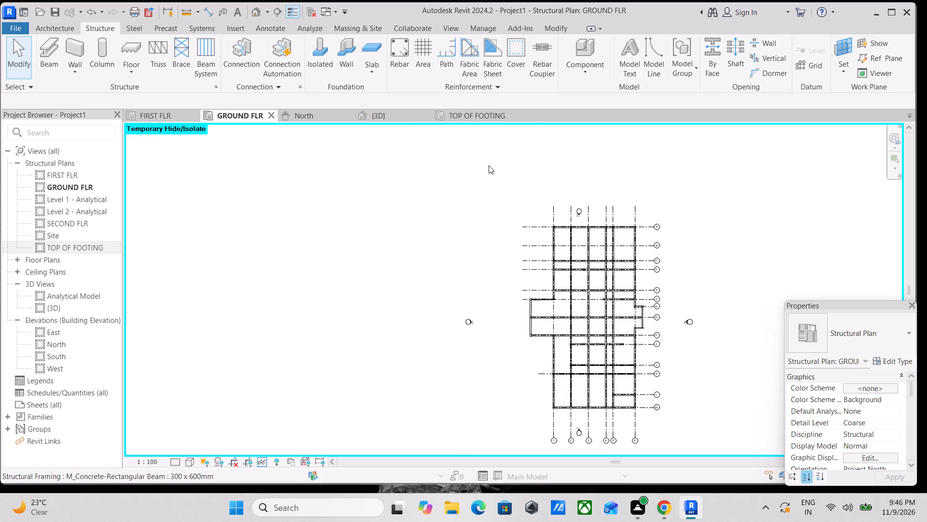
Examine the ground-floor beam, column and footing framing in the 3D view from several sides for completeness.
click(393, 117)
shift+middle_drag(548, 290, 649, 160)
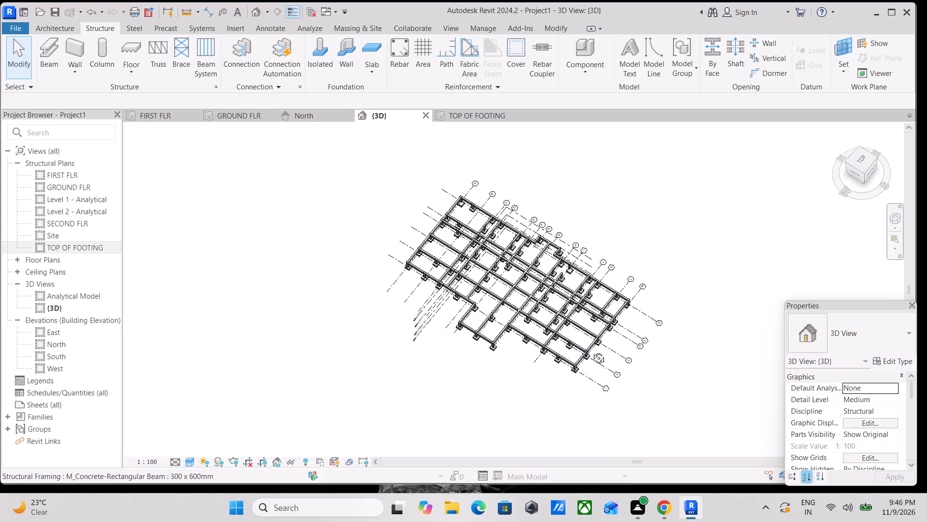
middle_drag(591, 351, 675, 160)
scroll(530, 366, up, 3)
scroll(434, 303, up, 2)
shift+middle_drag(423, 290, 465, 249)
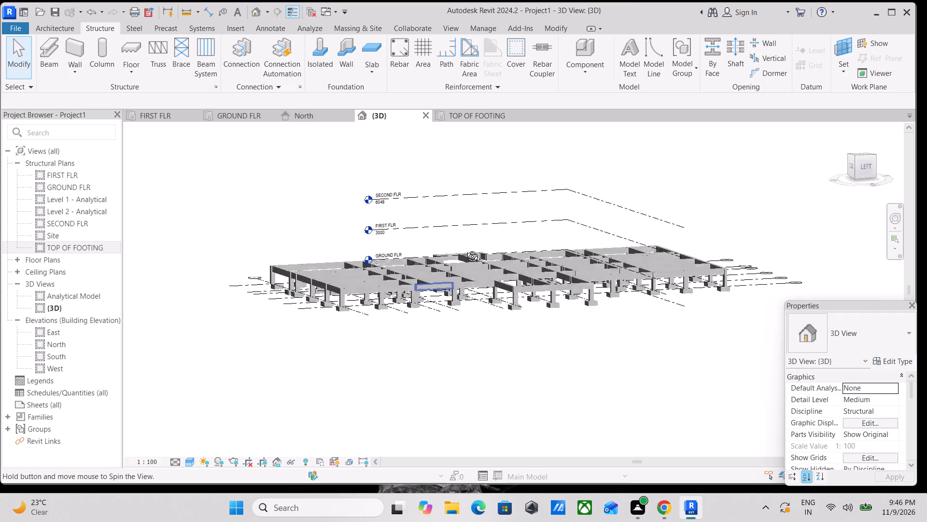
shift+middle_drag(465, 249, 616, 357)
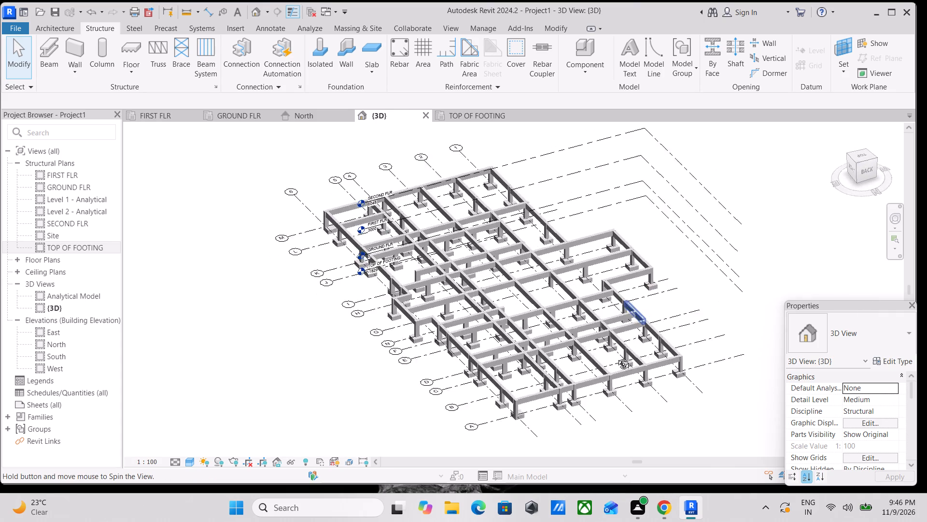
shift+middle_drag(616, 357, 614, 357)
shift+middle_drag(680, 318, 379, 351)
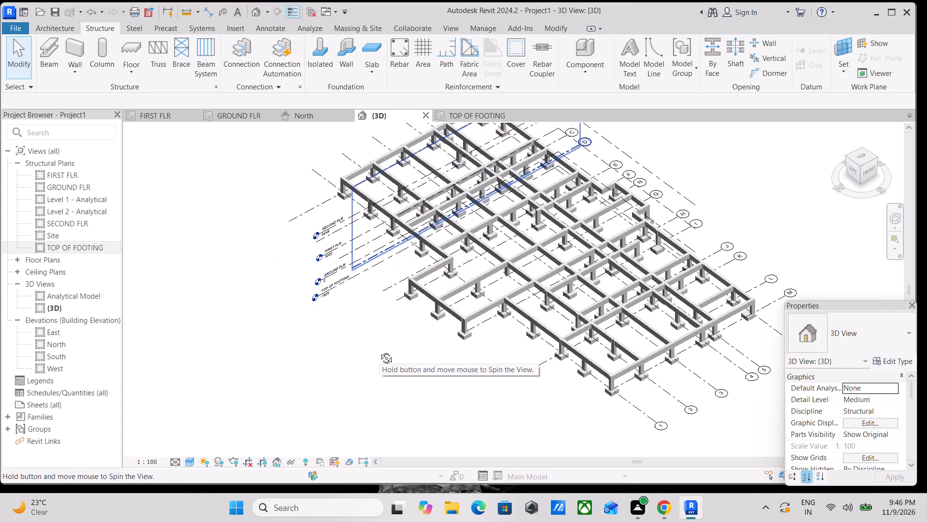
shift+middle_drag(379, 351, 337, 307)
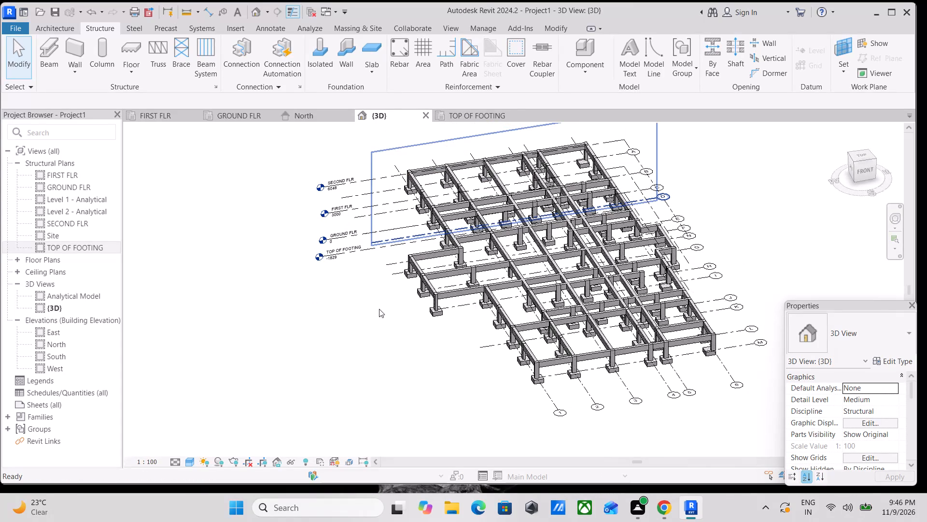
scroll(379, 309, up, 3)
scroll(491, 314, up, 1)
shift+middle_drag(490, 313, 391, 275)
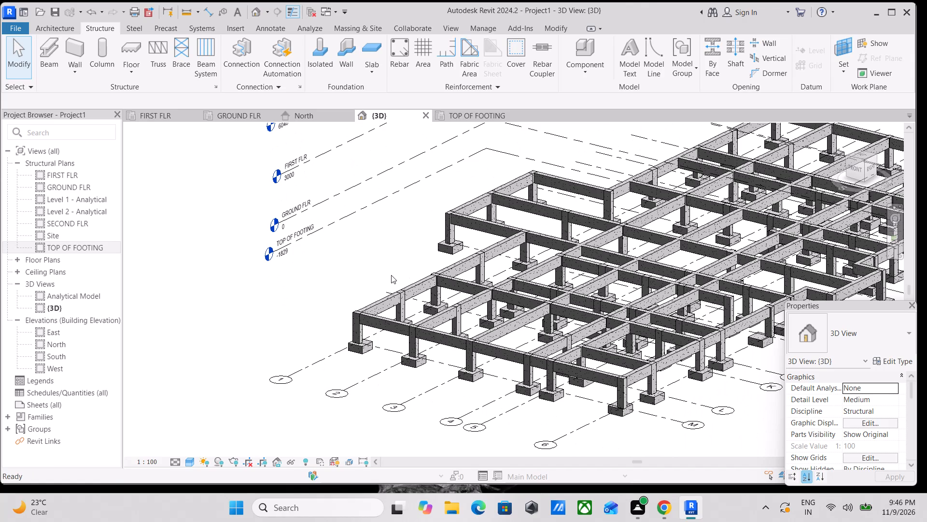
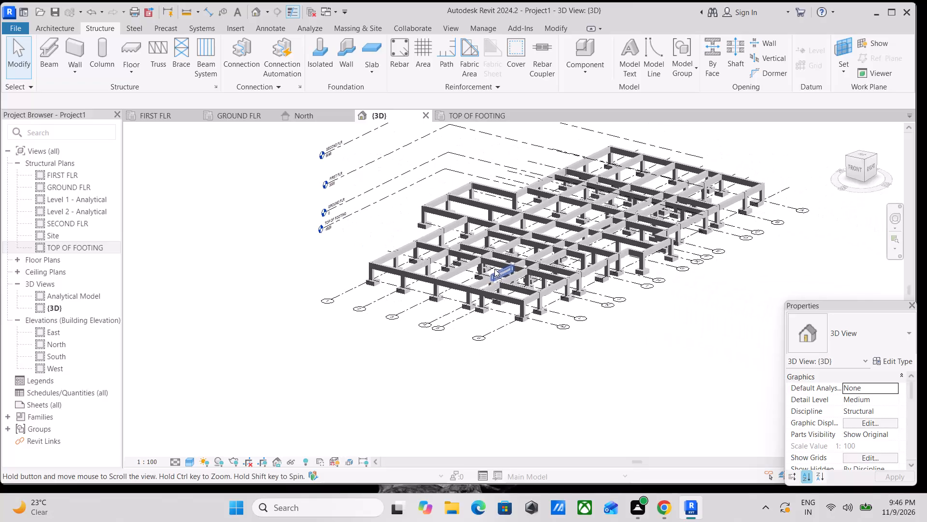
Examine the ground-floor beams, columns and footings in the 3D view from all sides for misplaced or missing elements.
shift+middle_drag(489, 292, 499, 303)
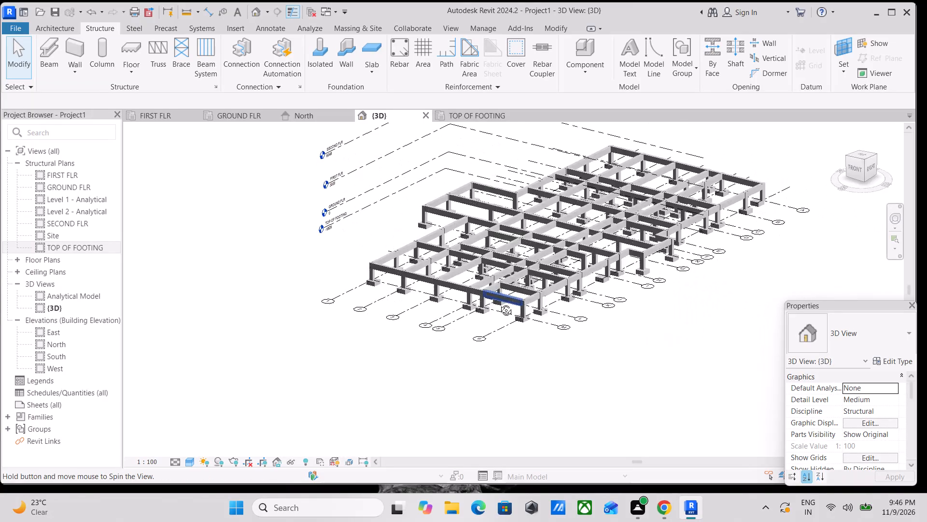
shift+middle_drag(499, 303, 575, 366)
scroll(575, 366, up, 4)
shift+middle_drag(547, 304, 602, 297)
shift+scroll(602, 297, down, 2)
middle_drag(559, 256, 681, 212)
scroll(559, 256, down, 1)
scroll(585, 313, up, 3)
shift+middle_drag(538, 289, 655, 345)
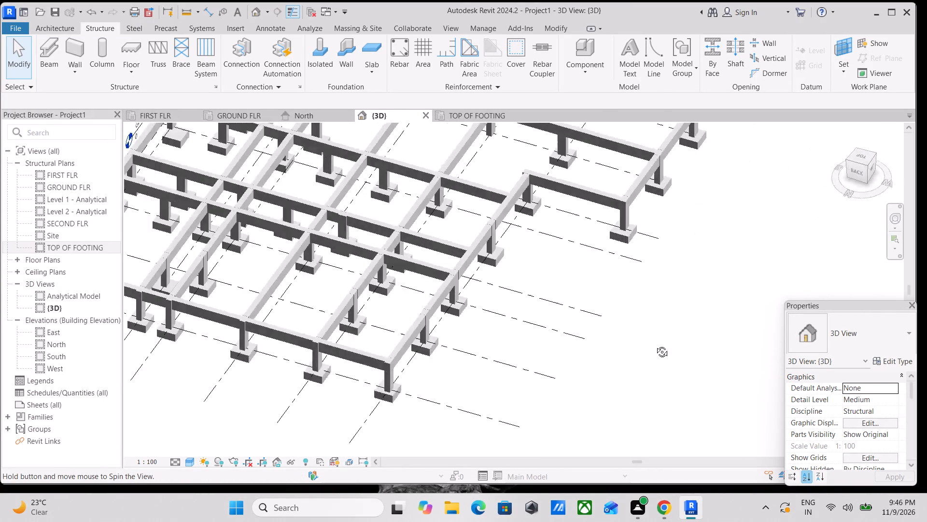
shift+middle_drag(655, 345, 682, 317)
shift+scroll(682, 317, down, 1)
scroll(498, 316, down, 3)
middle_drag(484, 316, 545, 351)
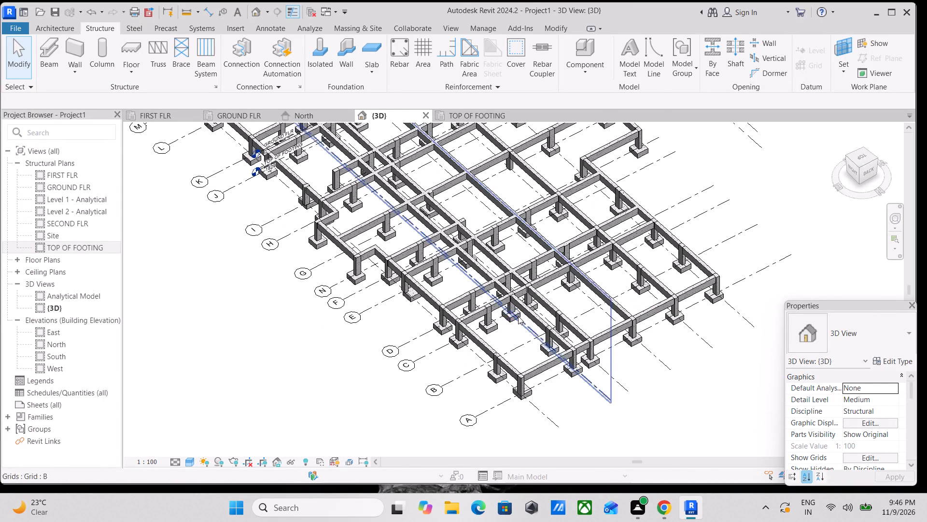
middle_drag(482, 281, 513, 383)
scroll(513, 383, down, 1)
shift+middle_drag(479, 294, 579, 288)
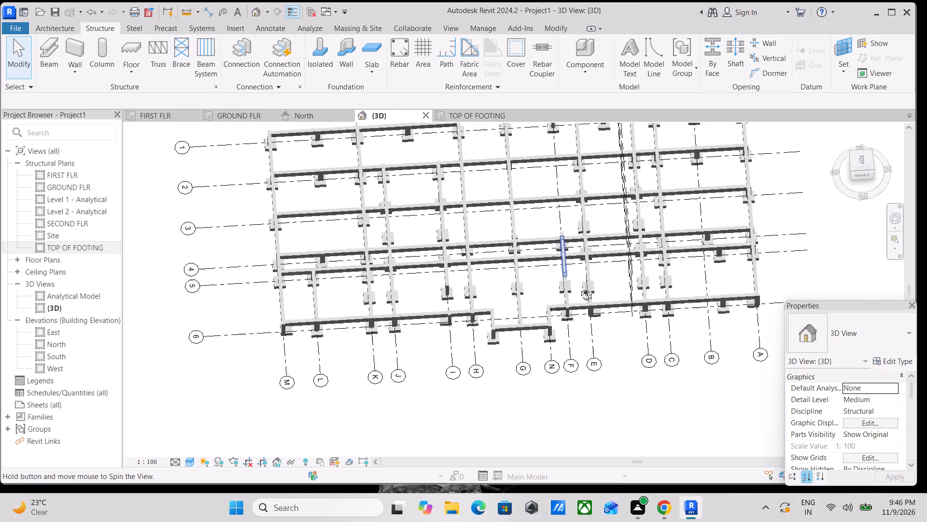
shift+middle_drag(579, 288, 643, 236)
scroll(629, 351, down, 1)
middle_drag(548, 419, 547, 356)
scroll(547, 357, up, 2)
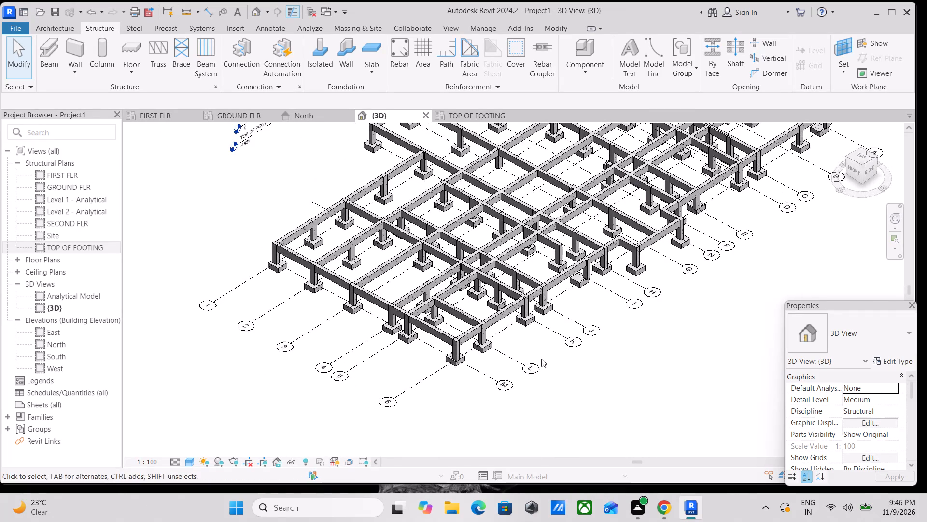
scroll(511, 322, up, 4)
shift+middle_drag(506, 321, 449, 266)
shift+scroll(449, 266, down, 2)
scroll(450, 280, down, 2)
shift+middle_drag(450, 281, 526, 300)
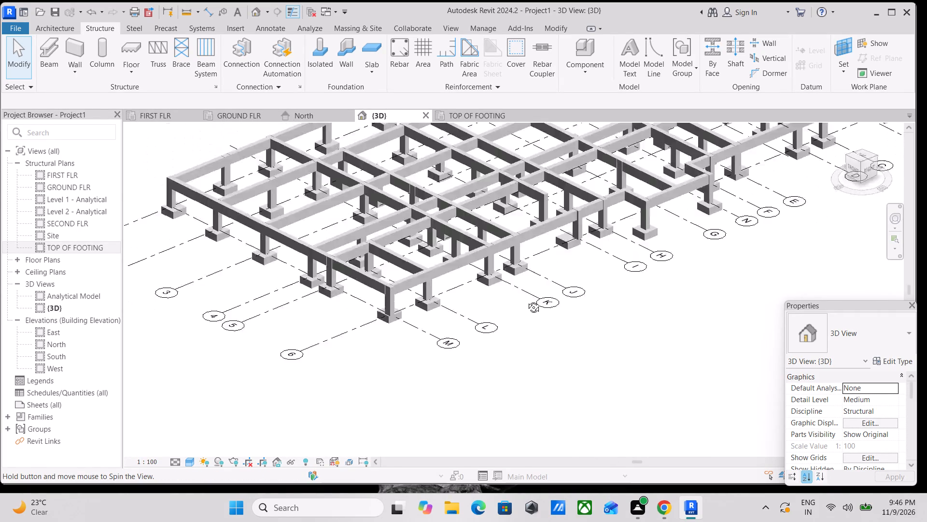
shift+middle_drag(526, 300, 521, 274)
shift+scroll(521, 274, down, 2)
scroll(521, 274, down, 2)
middle_drag(521, 274, 485, 379)
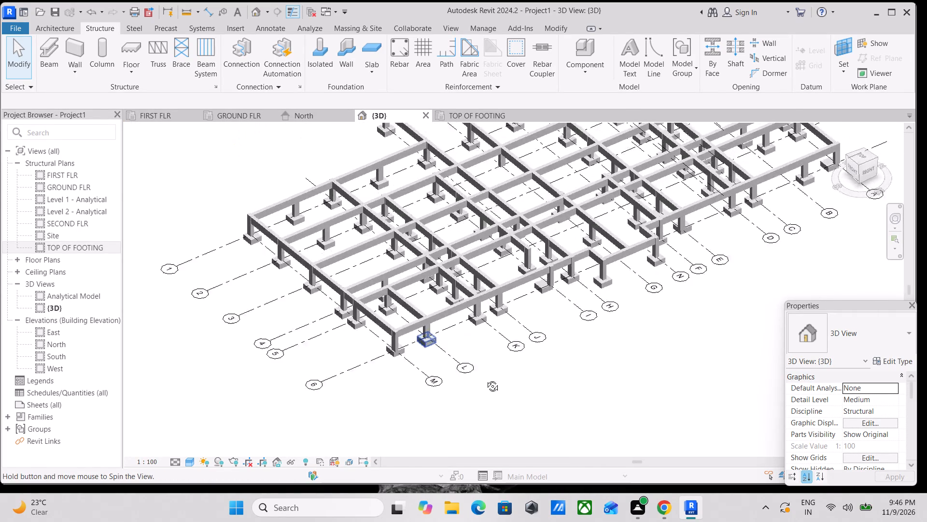
middle_drag(485, 379, 469, 417)
Nudge the 1000 x 1000 x 450 mm footing at grids I and 6 until it sits beneath its column.
scroll(528, 318, up, 8)
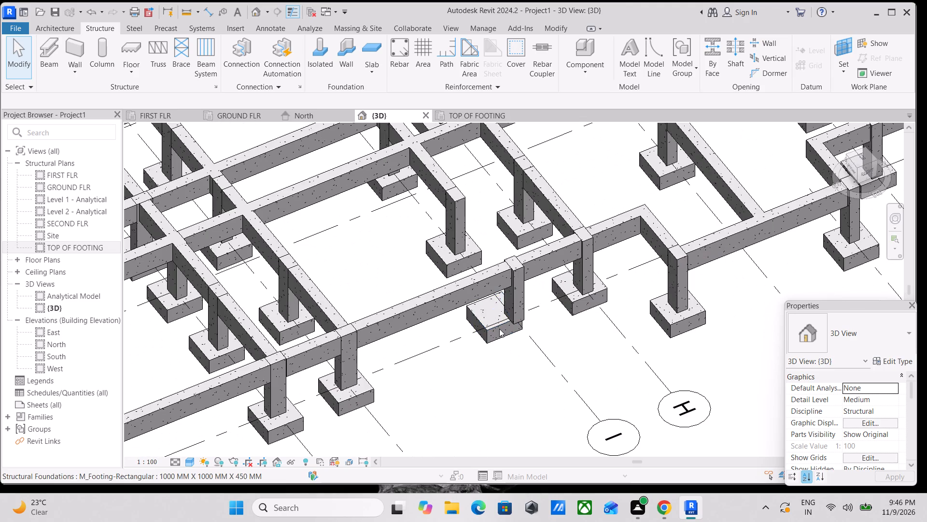
click(499, 329)
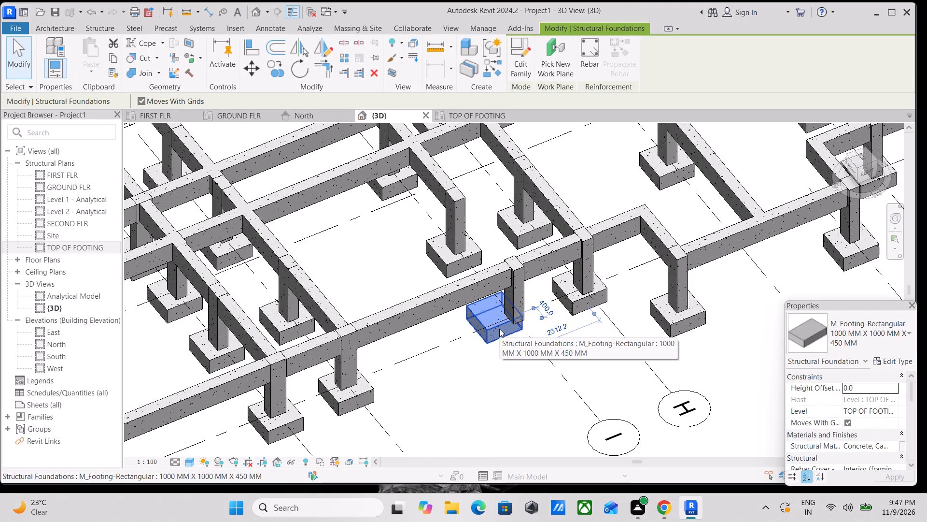
key(Down)
key(Down)
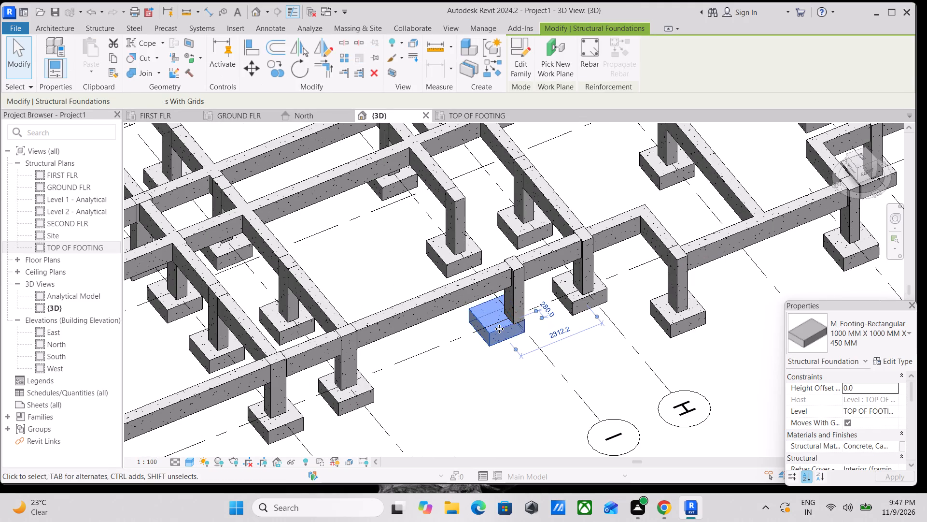
key(Down)
key(Down)
key(Down)
key(Right)
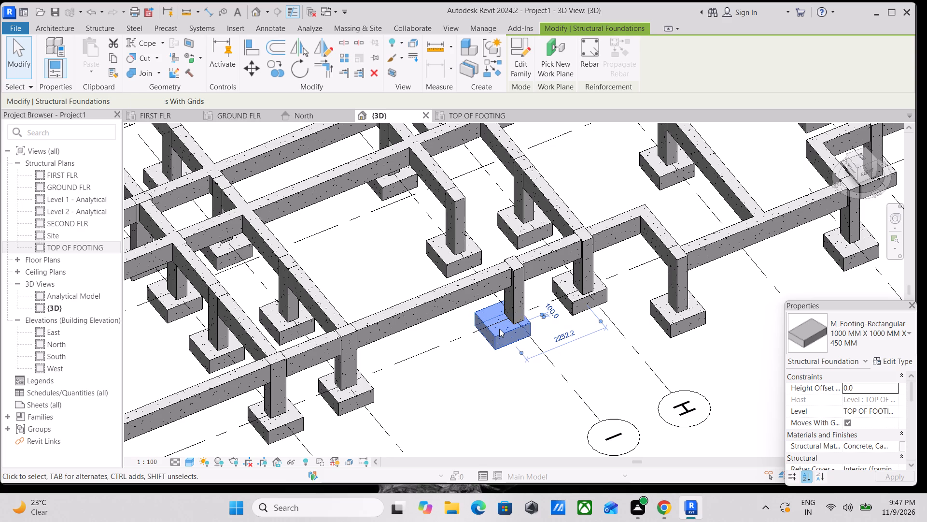
key(Right)
key(Right)
key(Right)
key(Right)
key(Right)
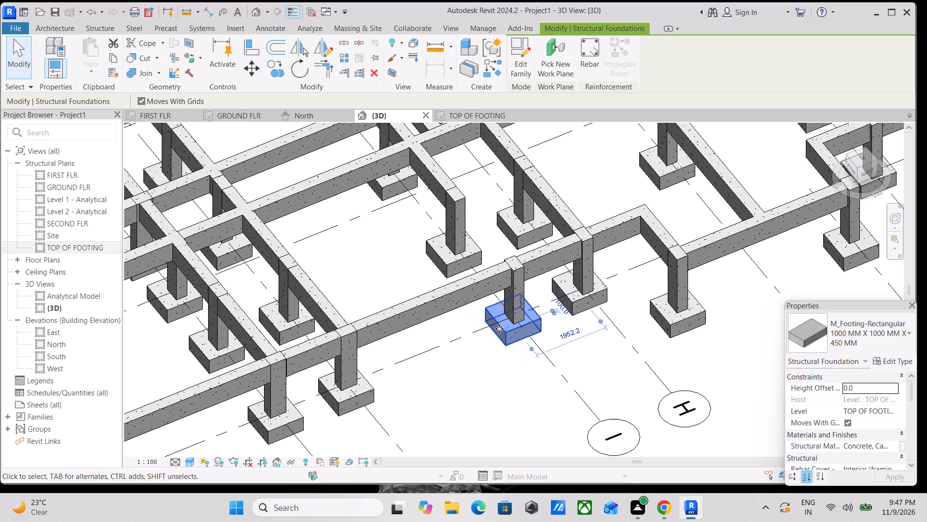
key(Down)
key(Down)
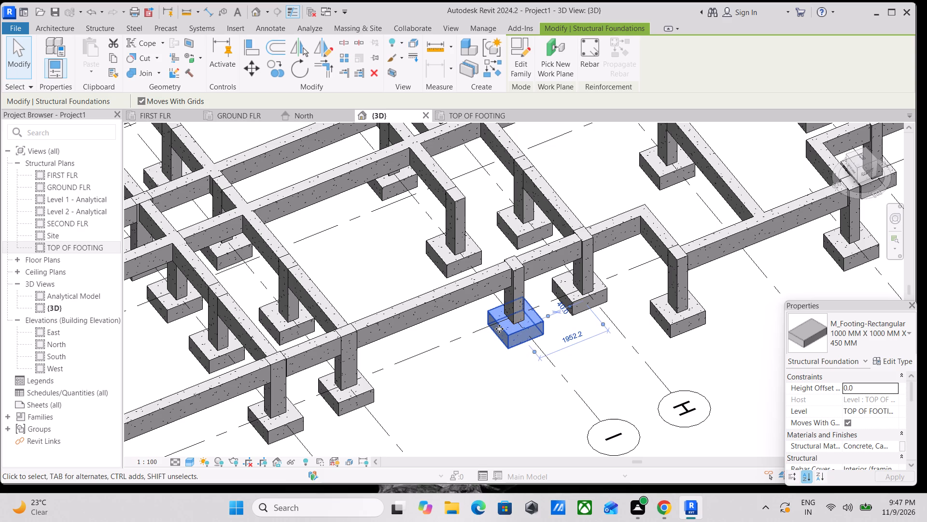
key(Left)
key(Right)
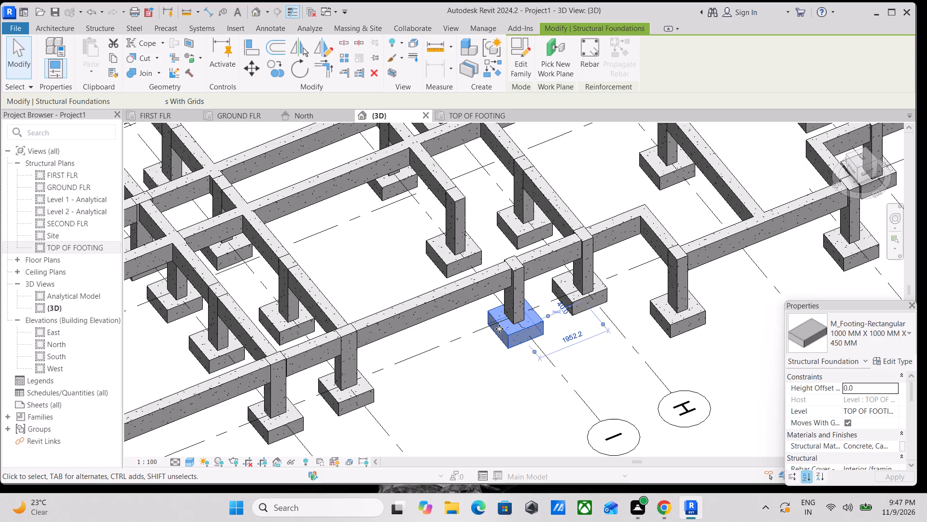
key(Right)
key(Up)
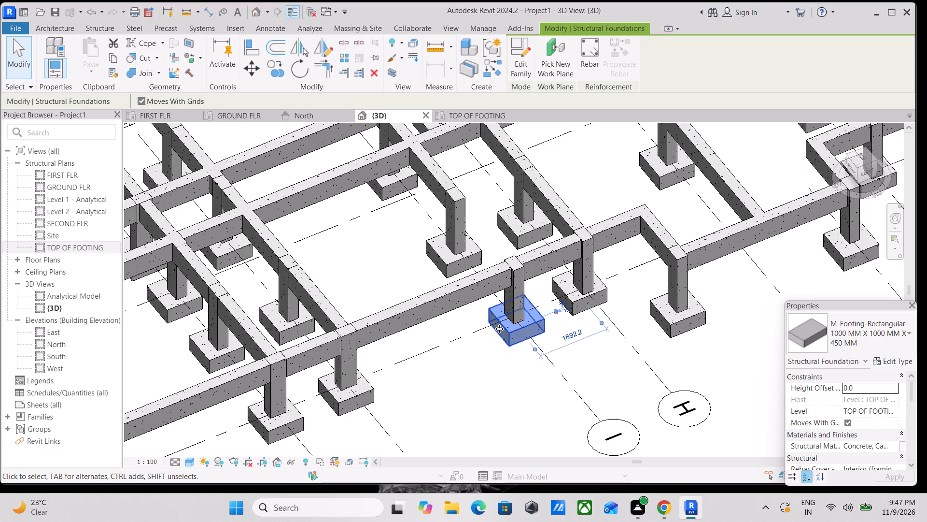
key(Left)
key(Down)
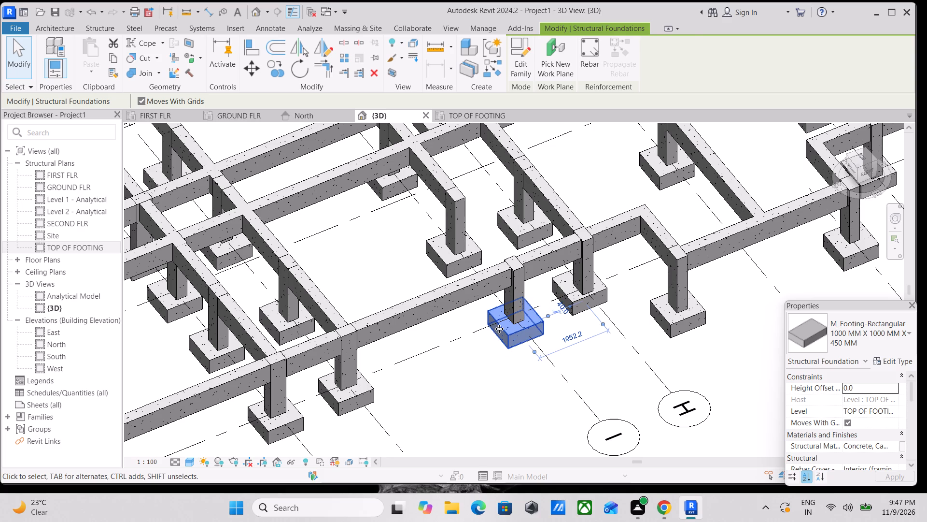
scroll(499, 329, down, 3)
key(Escape)
Examine the rest of the framing in 3D from above and the side, checking that every column has a footing.
scroll(516, 333, down, 4)
scroll(584, 329, down, 4)
middle_drag(587, 341, 585, 374)
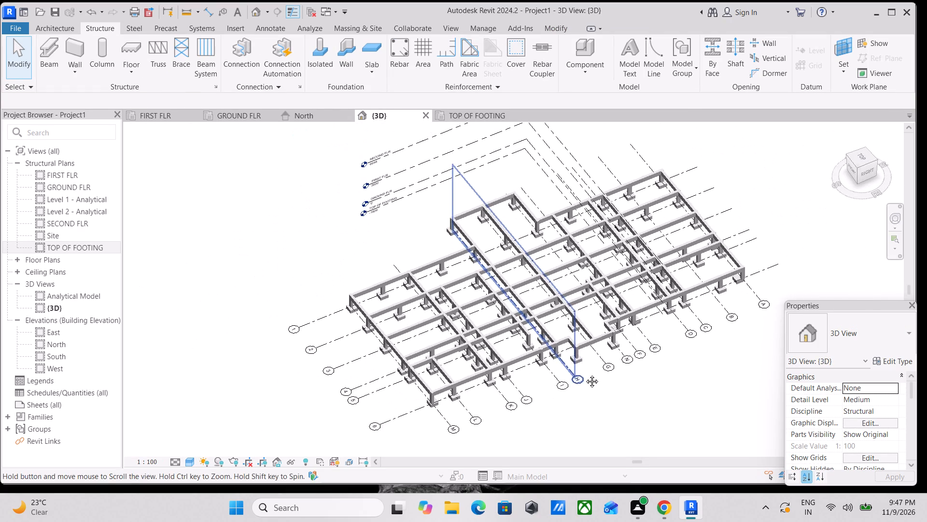
middle_drag(585, 374, 585, 374)
scroll(588, 373, up, 3)
scroll(598, 298, up, 4)
middle_drag(538, 255, 605, 312)
scroll(541, 243, down, 1)
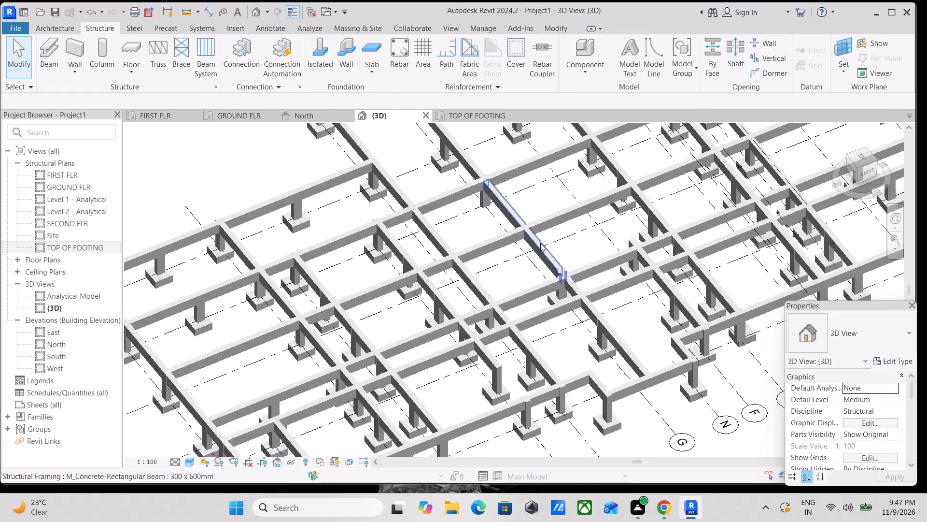
scroll(540, 243, down, 1)
scroll(501, 209, up, 3)
scroll(449, 255, down, 4)
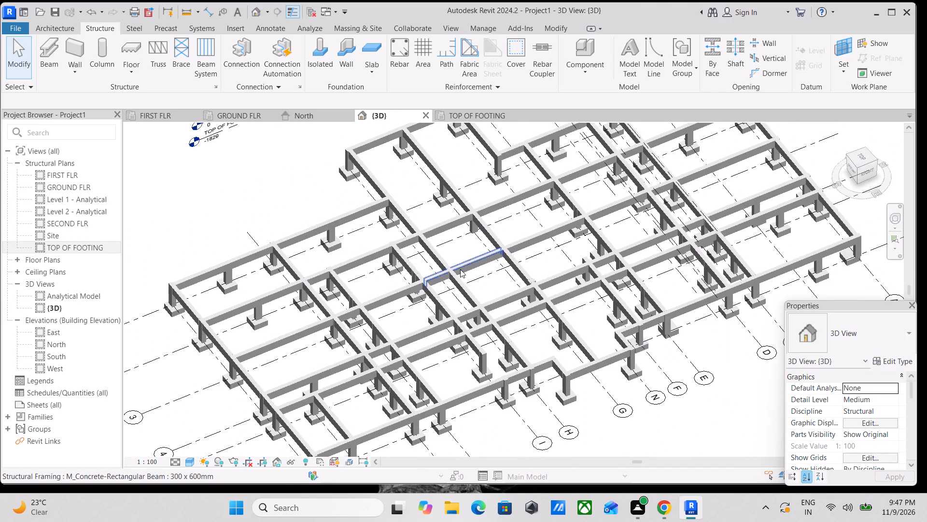
shift+middle_drag(456, 289, 608, 269)
shift+middle_drag(551, 358, 634, 239)
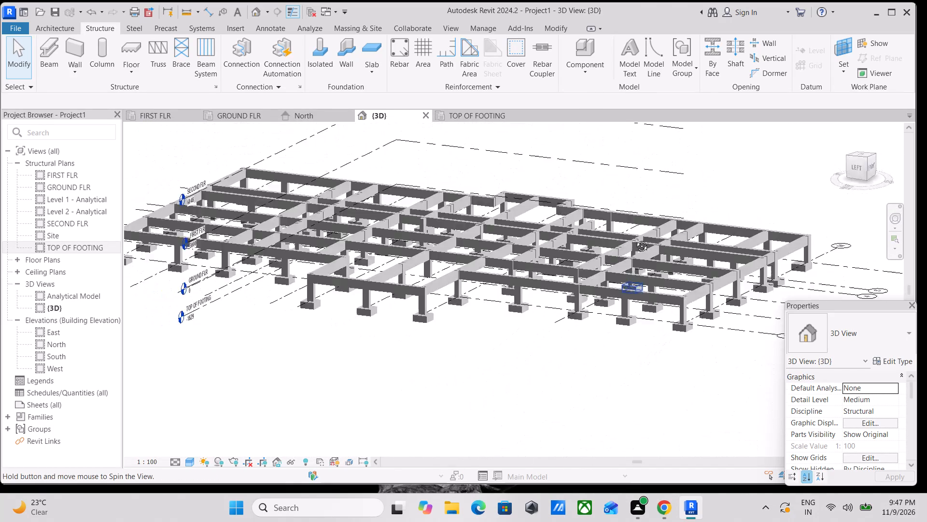
shift+middle_drag(634, 239, 665, 349)
scroll(449, 305, up, 6)
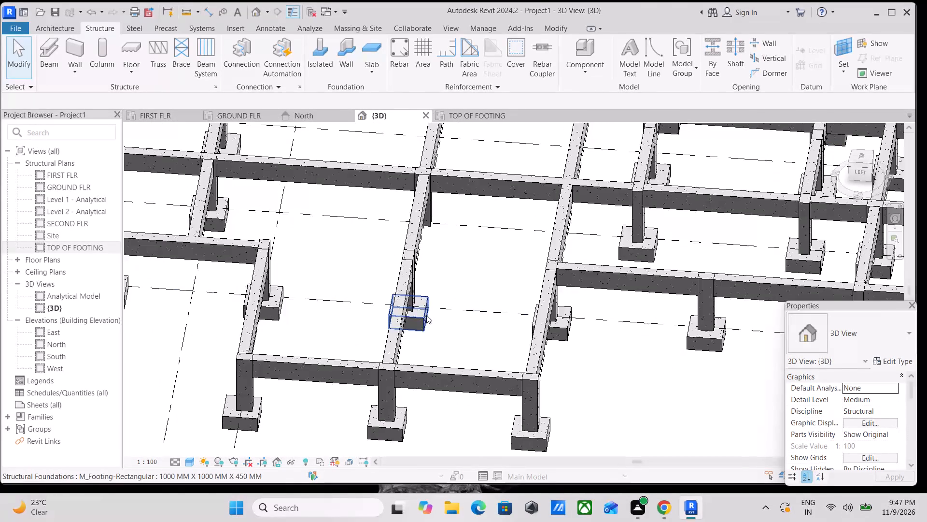
Create a similar 1000 x 1000 x 450 mm rectangular footing at the column on grids G and 2, dismissing the save reminder.
click(426, 315)
shift+middle_drag(447, 359, 437, 213)
shift+middle_drag(462, 342, 446, 320)
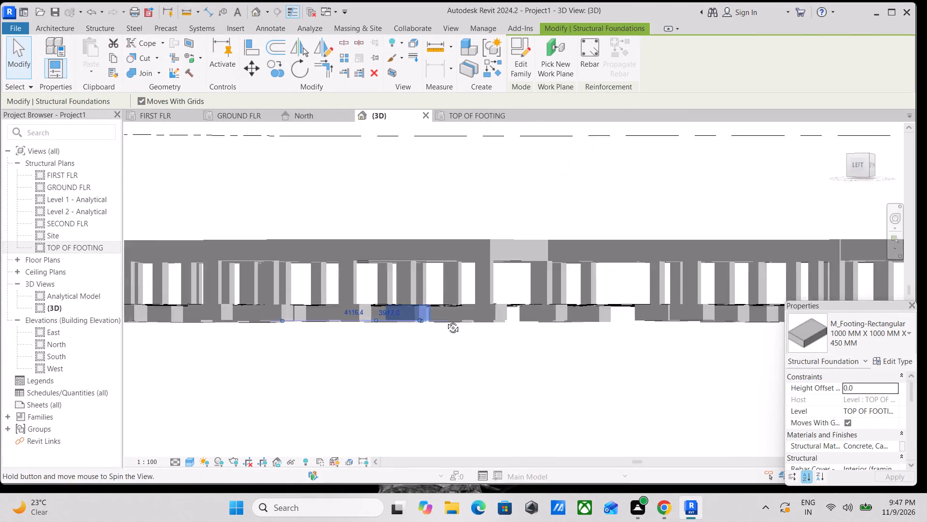
shift+middle_drag(446, 320, 427, 473)
shift+middle_drag(436, 289, 433, 311)
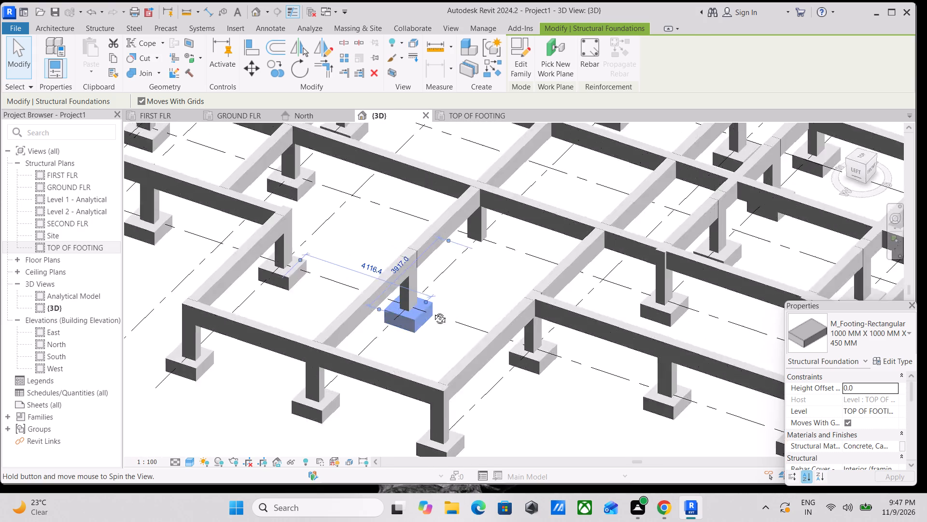
shift+middle_drag(433, 311, 364, 492)
shift+middle_drag(409, 413, 388, 467)
scroll(449, 363, up, 2)
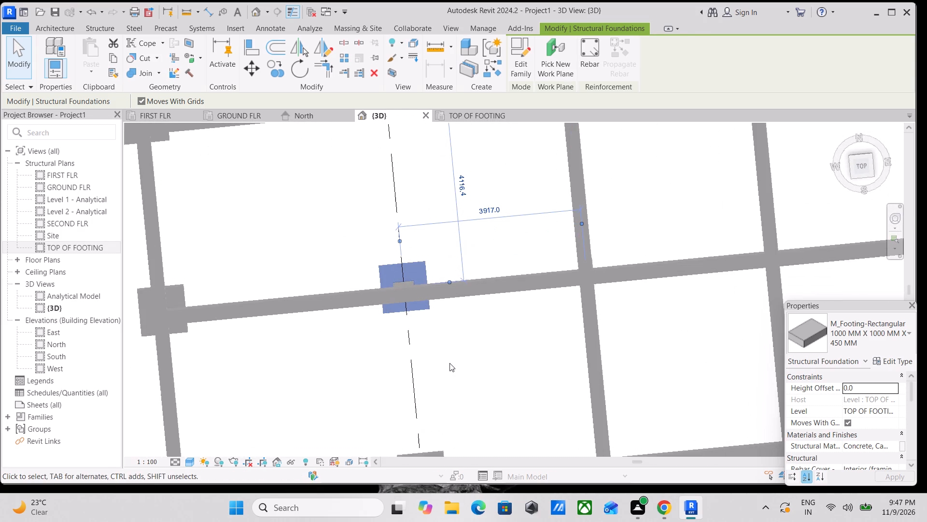
text(CS)
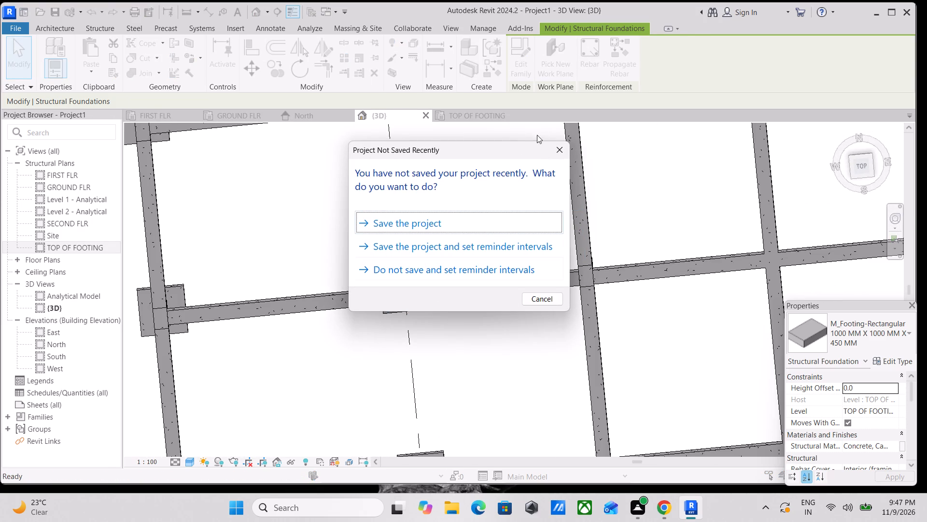
click(565, 147)
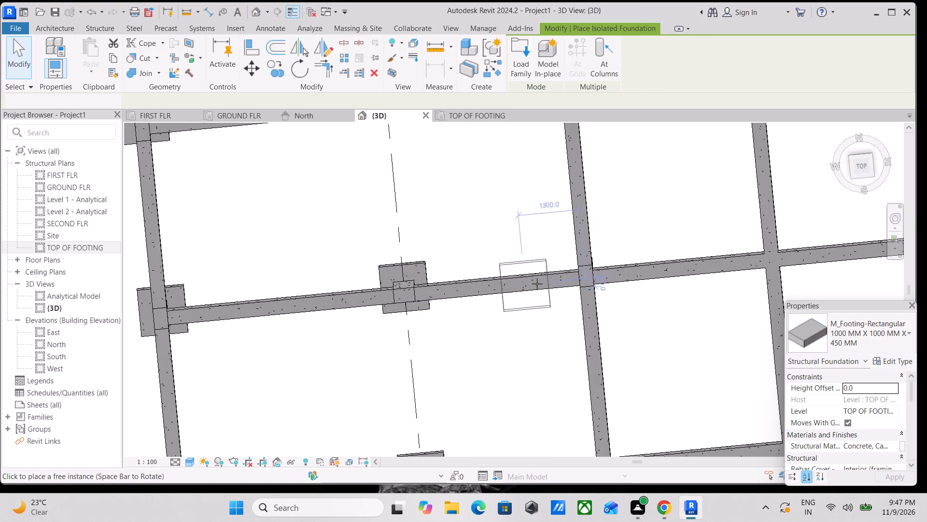
click(582, 274)
scroll(588, 274, down, 8)
key(Escape)
key(Escape)
scroll(574, 316, down, 3)
key(Escape)
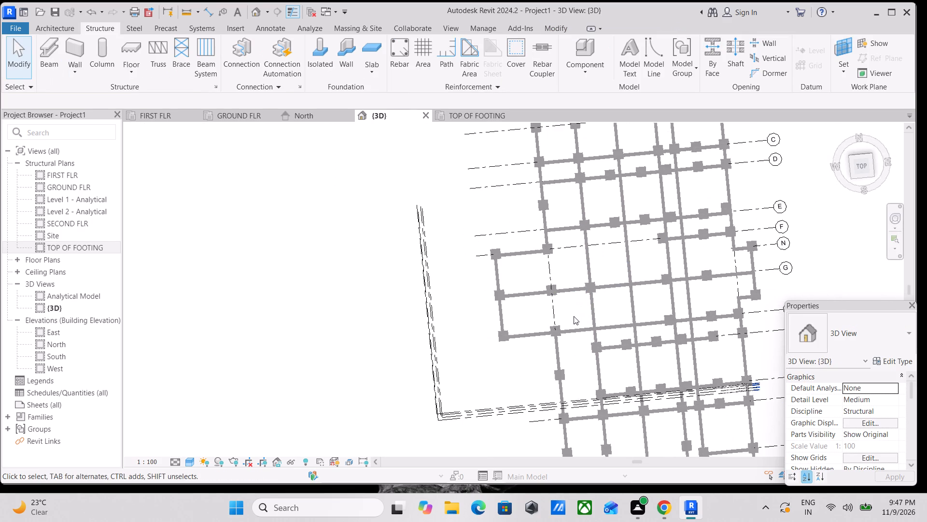
Set the level of the new footing at grids G and 2 to TOP OF FOOTING.
shift+middle_drag(561, 383, 674, 163)
shift+middle_drag(619, 346, 614, 260)
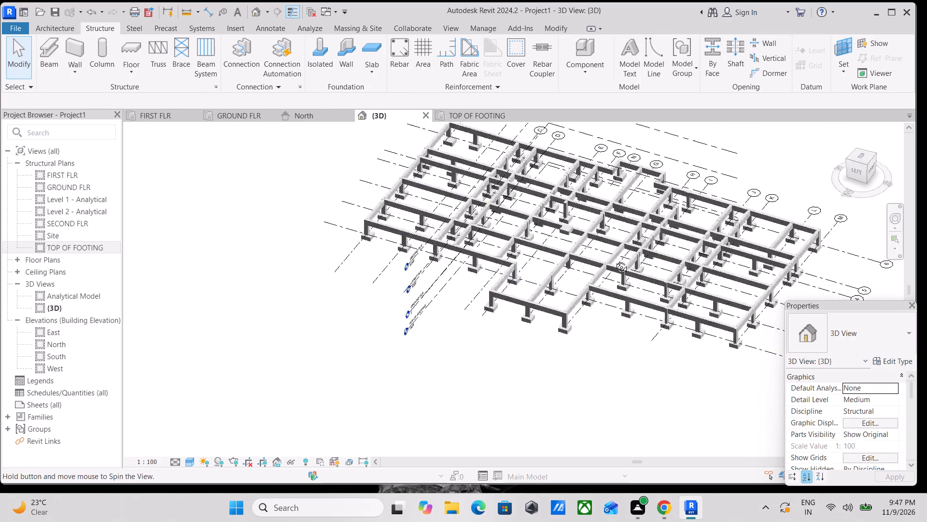
shift+middle_drag(614, 260, 627, 223)
scroll(555, 232, up, 6)
click(561, 231)
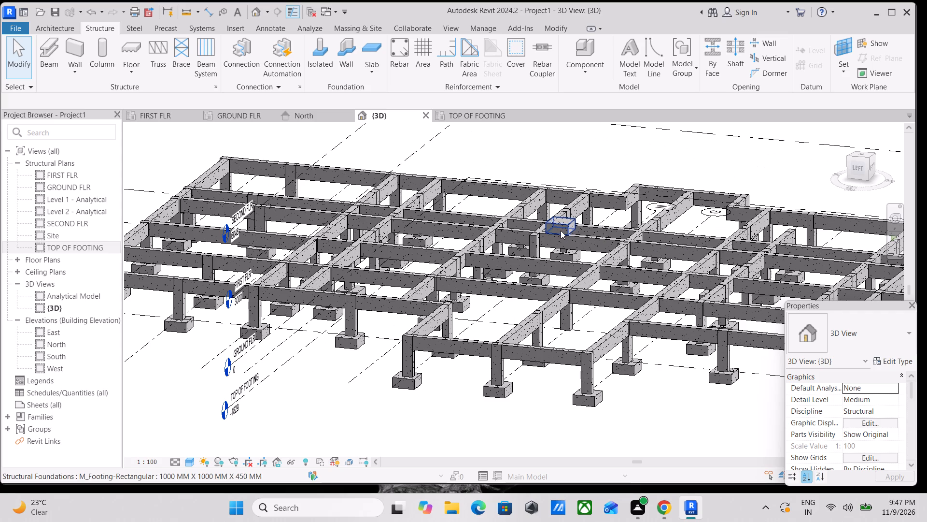
click(881, 413)
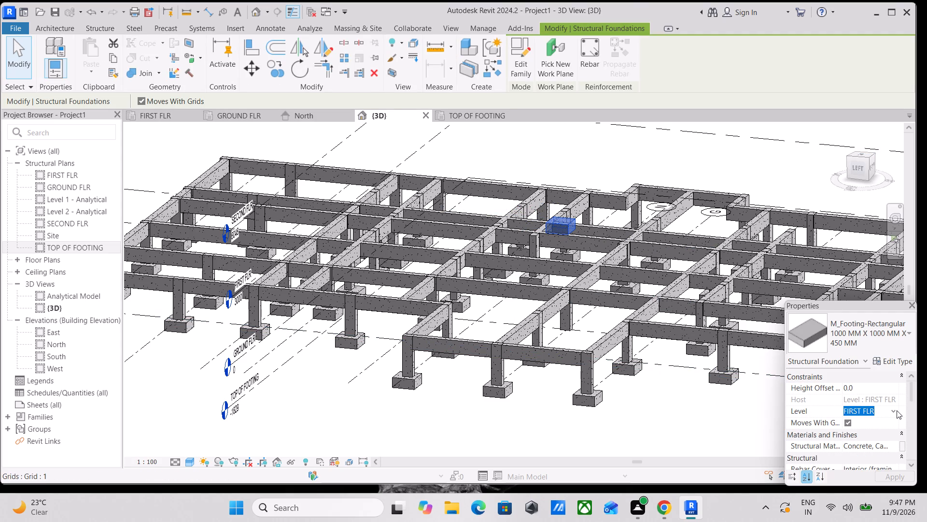
click(897, 410)
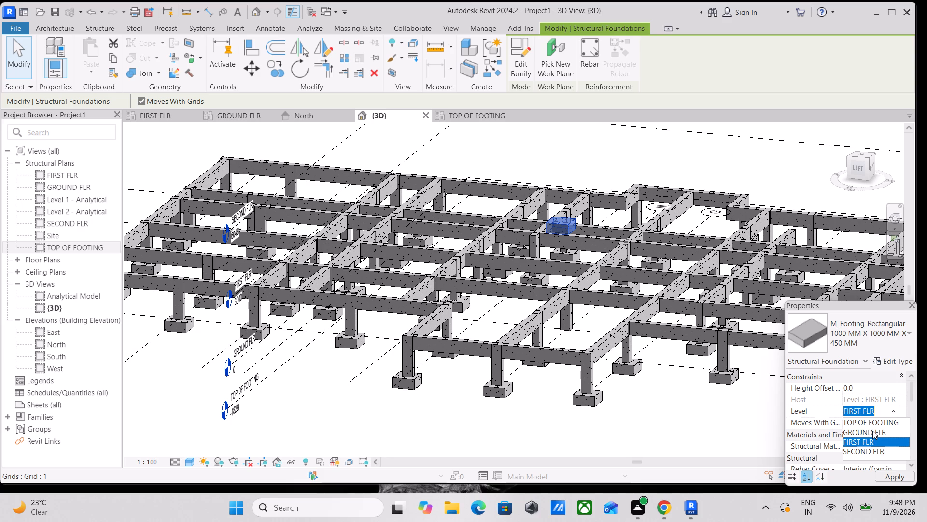
click(876, 422)
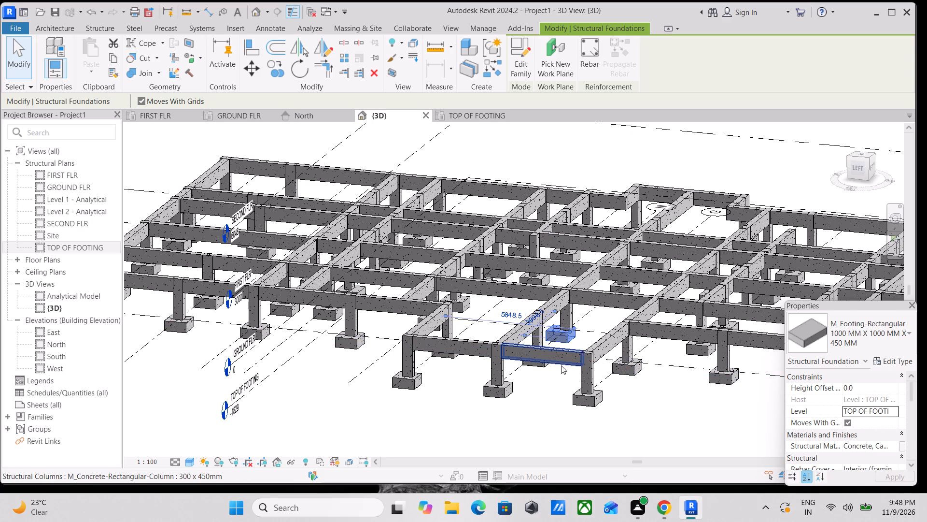
Nudge the new footing about 240 mm along grid 2 and 60 mm across it to sit beneath its column.
scroll(561, 363, up, 2)
middle_drag(562, 369, 608, 452)
scroll(607, 418, up, 2)
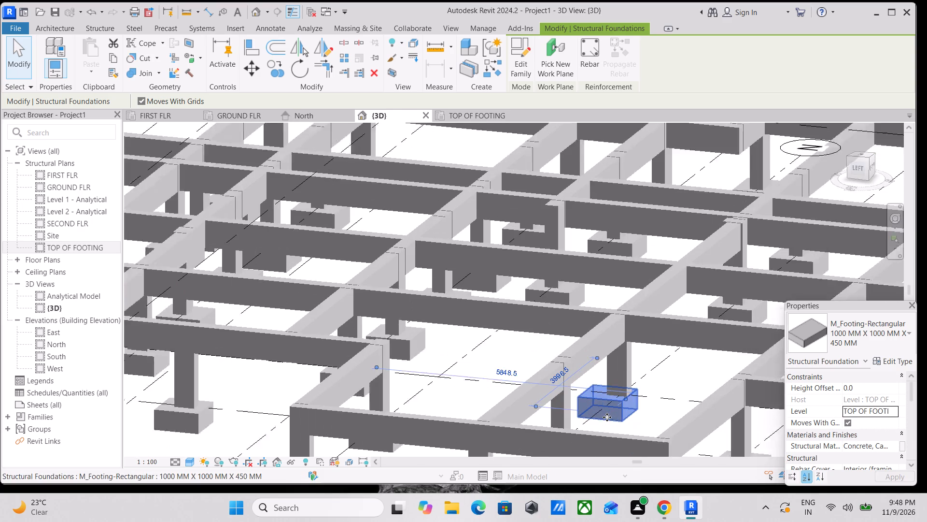
scroll(607, 417, up, 2)
key(Right)
key(Right)
key(Right)
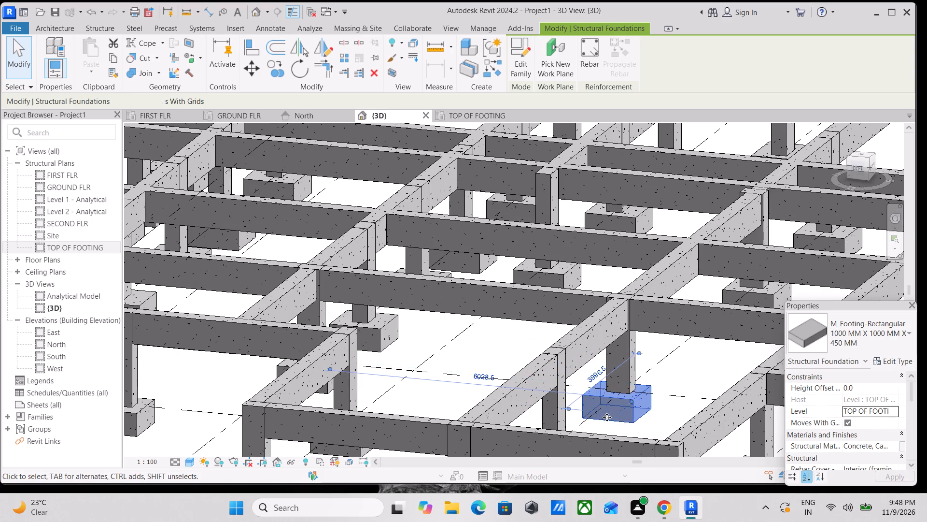
key(Right)
key(Down)
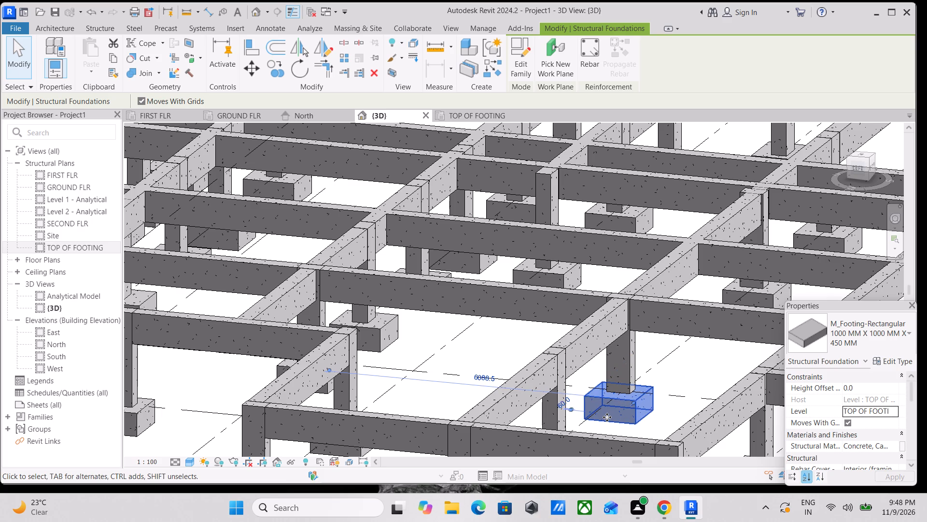
Nudge the new footing at grids G and 2 one more increment to sit beneath its column, and deselect it.
key(Up)
scroll(607, 417, down, 4)
key(Escape)
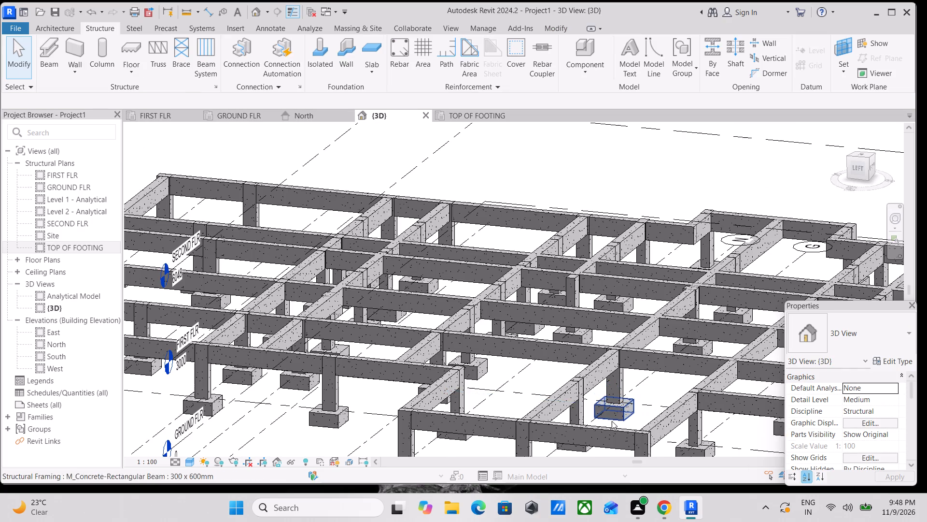
Examine the whole ground-floor frame in 3D from all sides, checking that every column has a footing at the correct level.
scroll(612, 420, down, 1)
shift+middle_drag(624, 398, 735, 431)
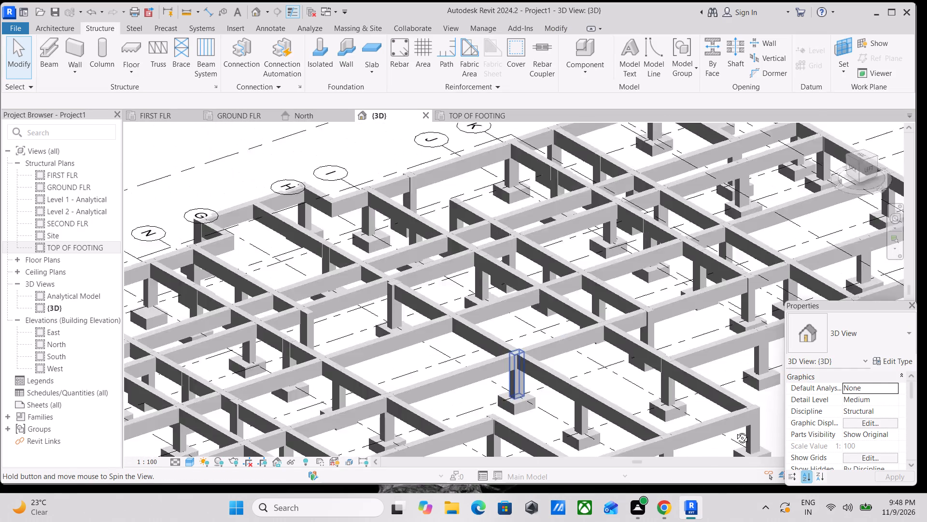
shift+middle_drag(735, 431, 742, 420)
scroll(742, 420, down, 1)
scroll(644, 388, down, 2)
middle_drag(643, 388, 435, 345)
shift+scroll(435, 341, down, 1)
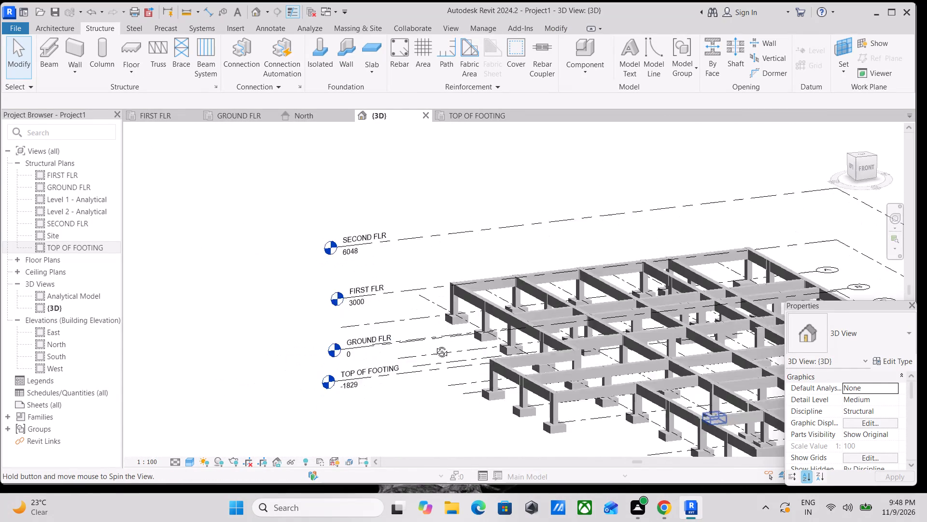
middle_drag(435, 345, 435, 349)
shift+scroll(435, 345, down, 3)
middle_drag(493, 366, 465, 424)
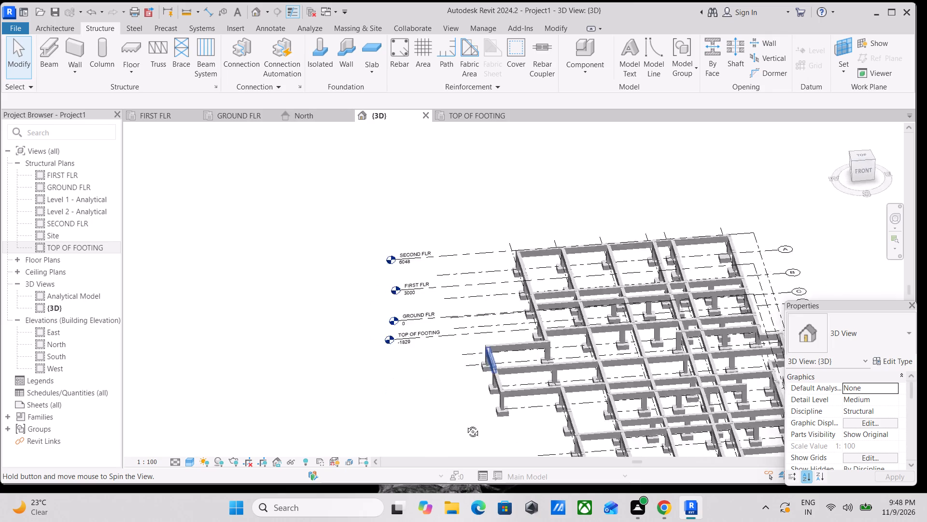
middle_drag(465, 424, 582, 485)
shift+middle_drag(546, 417, 654, 367)
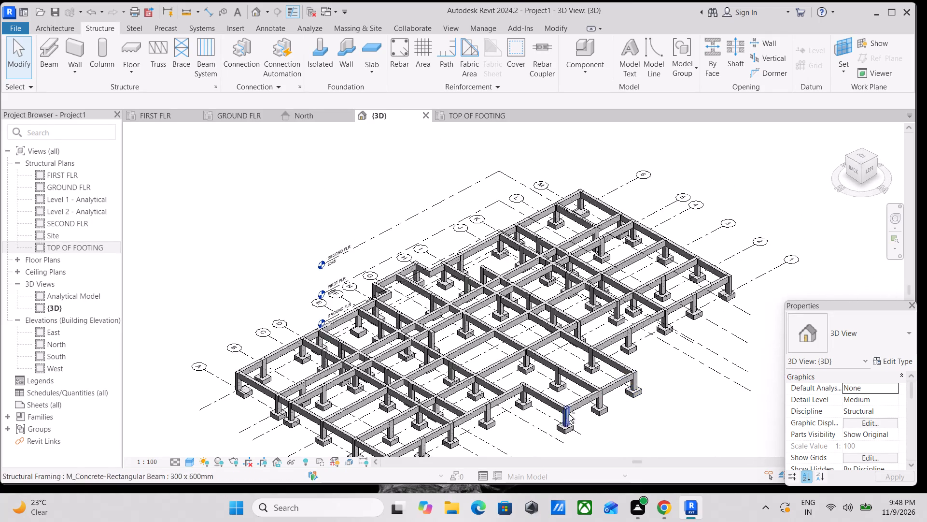
shift+middle_drag(569, 414, 694, 320)
scroll(693, 333, up, 1)
scroll(595, 357, down, 3)
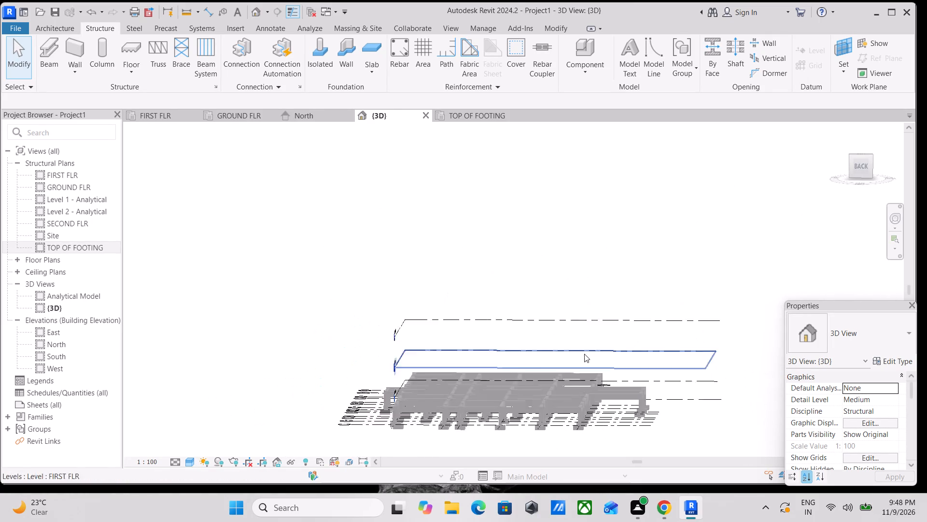
middle_drag(572, 340, 585, 380)
shift+scroll(585, 380, down, 2)
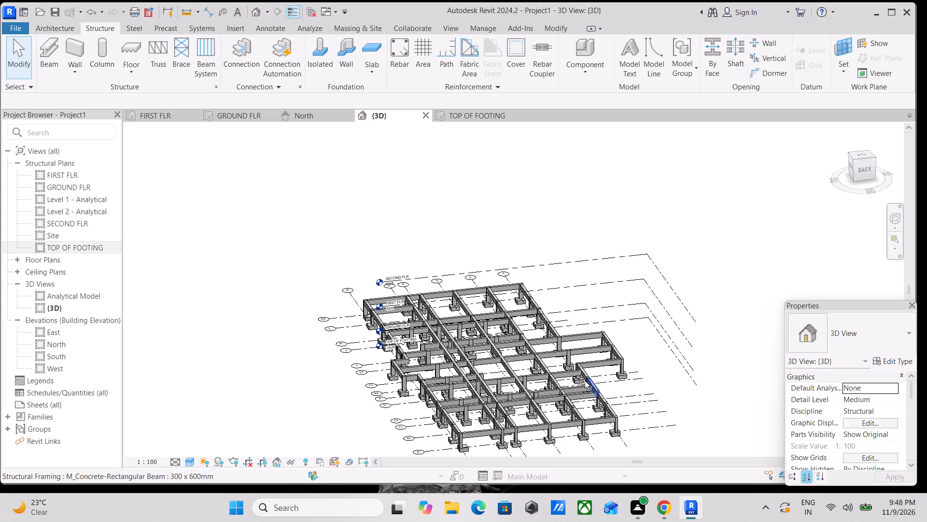
scroll(527, 384, up, 6)
scroll(445, 362, down, 3)
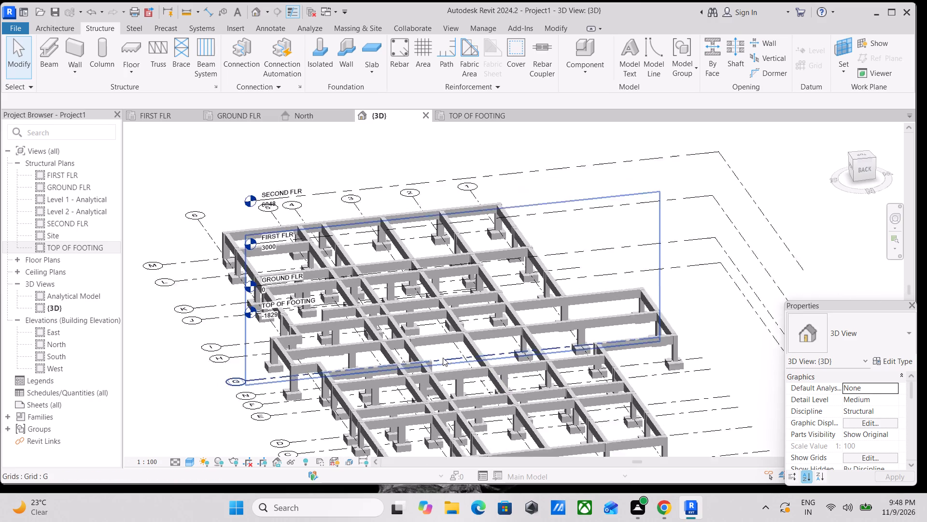
middle_drag(426, 319, 404, 244)
shift+middle_drag(435, 289, 437, 330)
scroll(437, 330, up, 1)
scroll(446, 319, down, 6)
shift+middle_drag(477, 296, 506, 257)
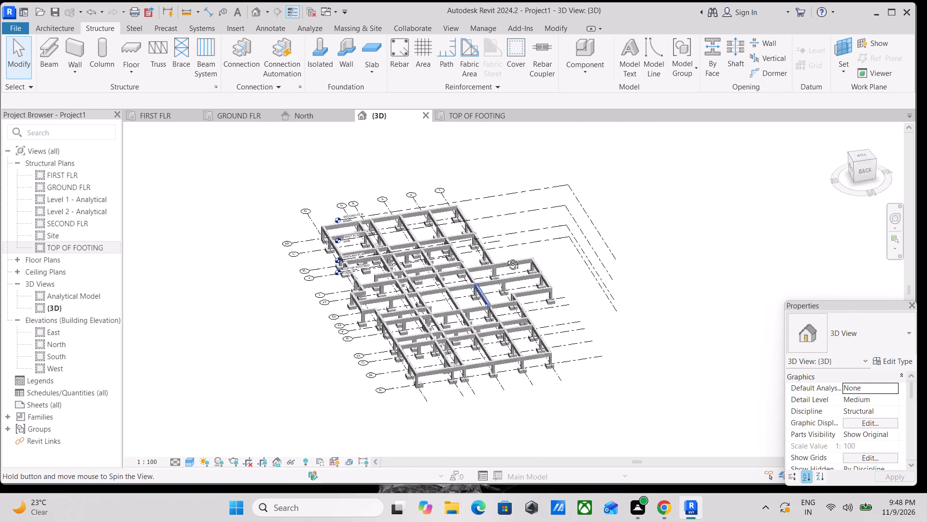
shift+middle_drag(506, 257, 591, 204)
shift+scroll(543, 225, down, 1)
shift+scroll(593, 204, up, 3)
shift+middle_drag(504, 314, 708, 295)
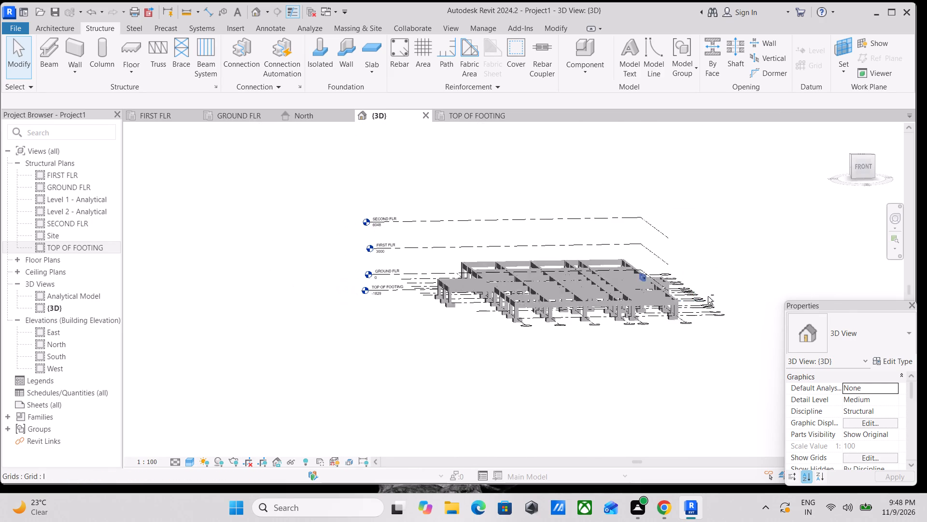
shift+scroll(708, 296, down, 1)
shift+middle_drag(677, 280, 439, 372)
scroll(439, 372, up, 1)
scroll(442, 352, down, 2)
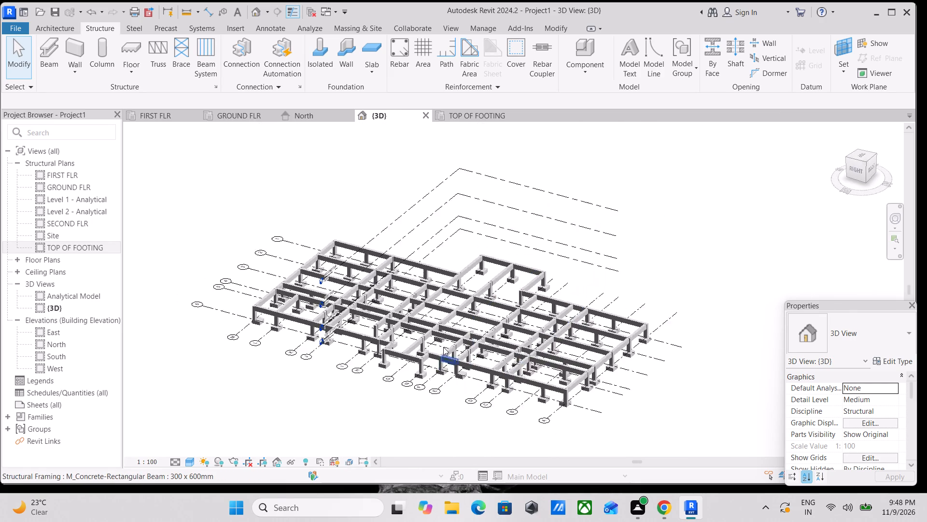
scroll(443, 347, down, 2)
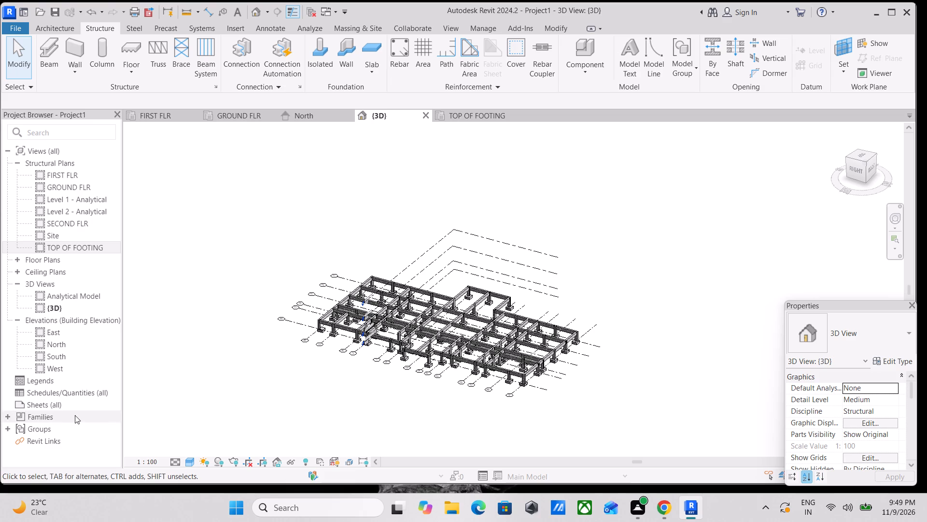
scroll(393, 362, up, 5)
key(Escape)
scroll(412, 341, down, 2)
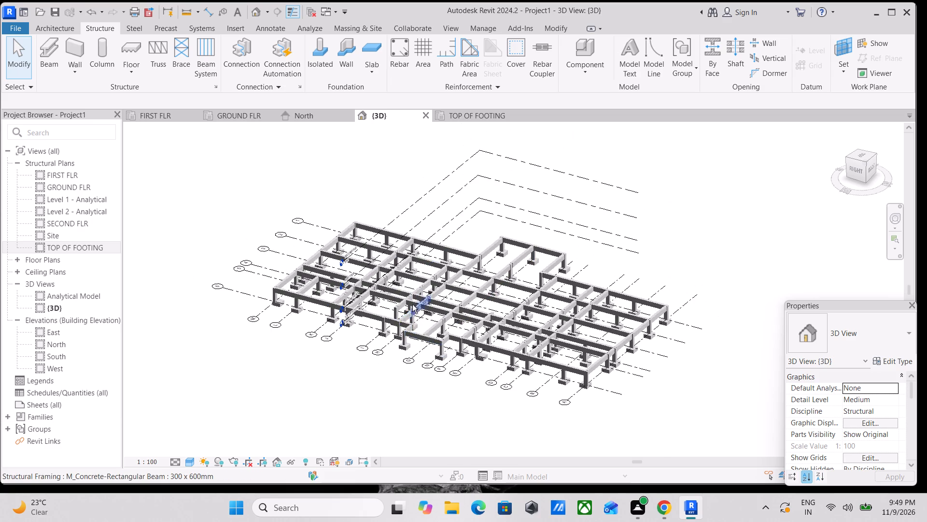
shift+middle_drag(414, 305, 534, 395)
scroll(607, 288, up, 2)
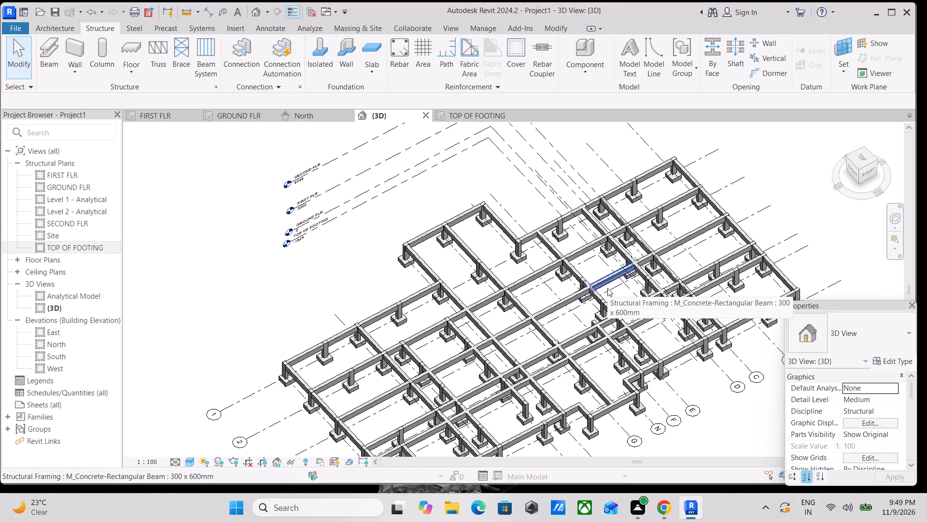
Check the footing positions from directly above along grids 1 to 5.
click(864, 156)
scroll(724, 223, up, 3)
scroll(520, 294, up, 3)
scroll(380, 264, up, 3)
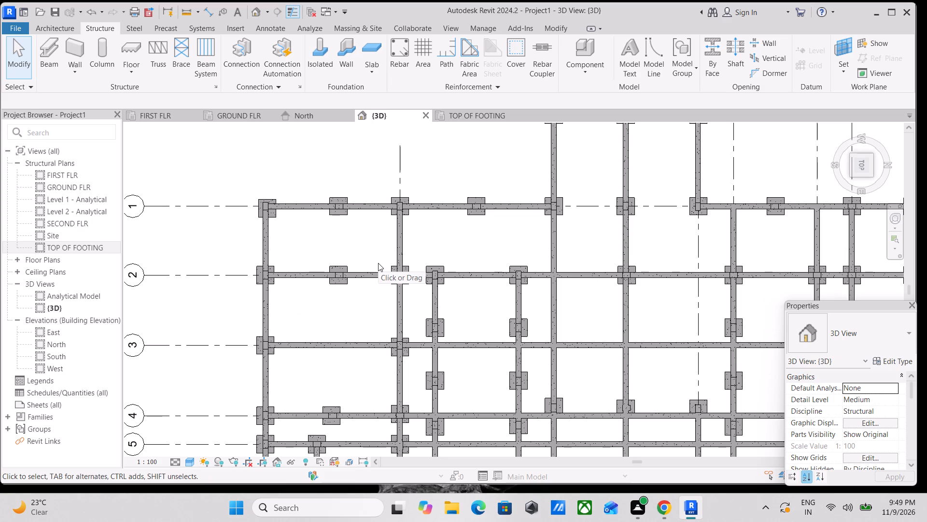
scroll(370, 263, down, 1)
scroll(346, 281, up, 6)
scroll(345, 275, down, 5)
scroll(362, 274, up, 1)
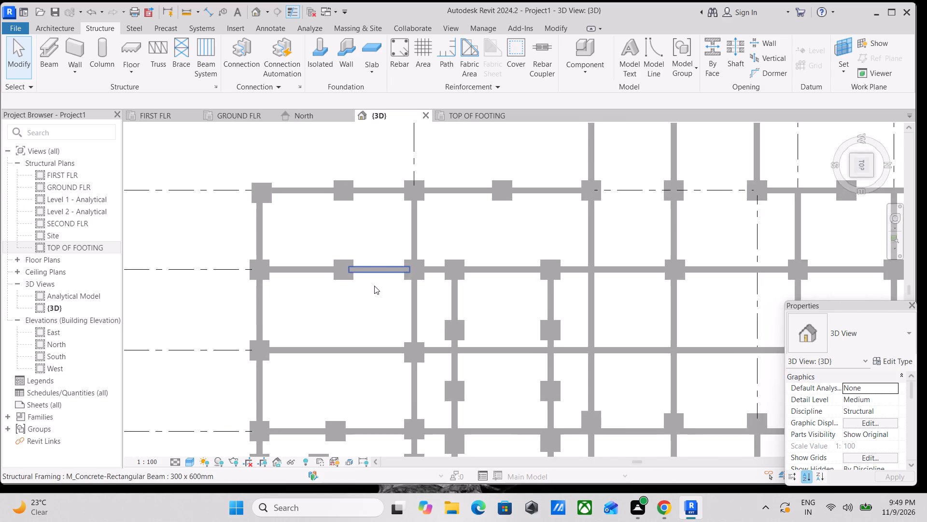
scroll(374, 286, down, 5)
Examine the beams, columns and footings in 3D around the frame's perimeter, including the corner at grids M and 1.
shift+middle_drag(554, 312, 603, 124)
middle_drag(618, 289, 655, 94)
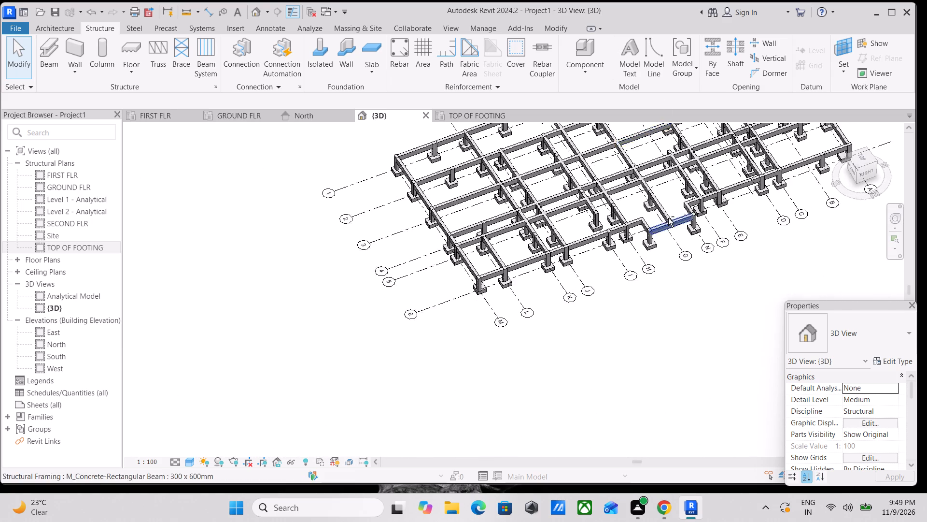
shift+middle_drag(668, 217, 721, 93)
middle_drag(679, 226, 769, 171)
middle_drag(705, 177, 720, 197)
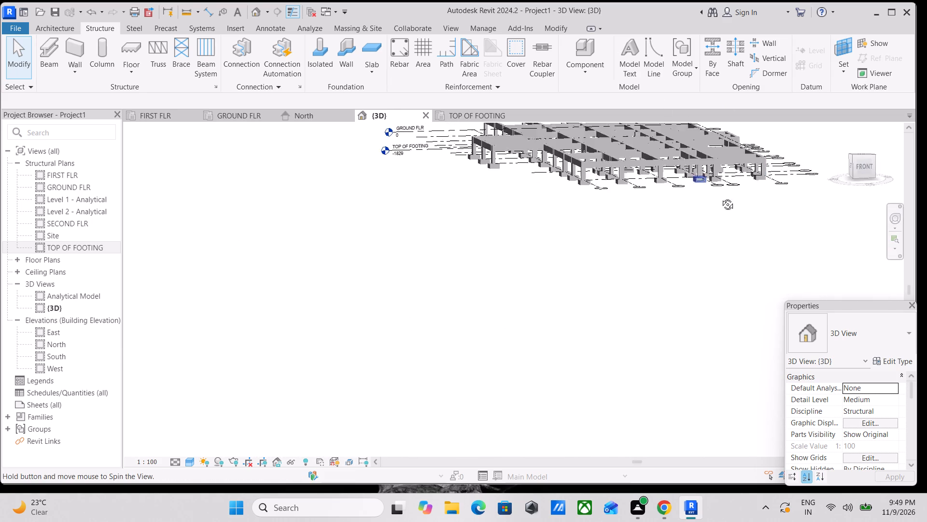
middle_drag(720, 197, 735, 244)
scroll(734, 243, up, 3)
shift+middle_drag(622, 196, 637, 280)
scroll(637, 280, up, 4)
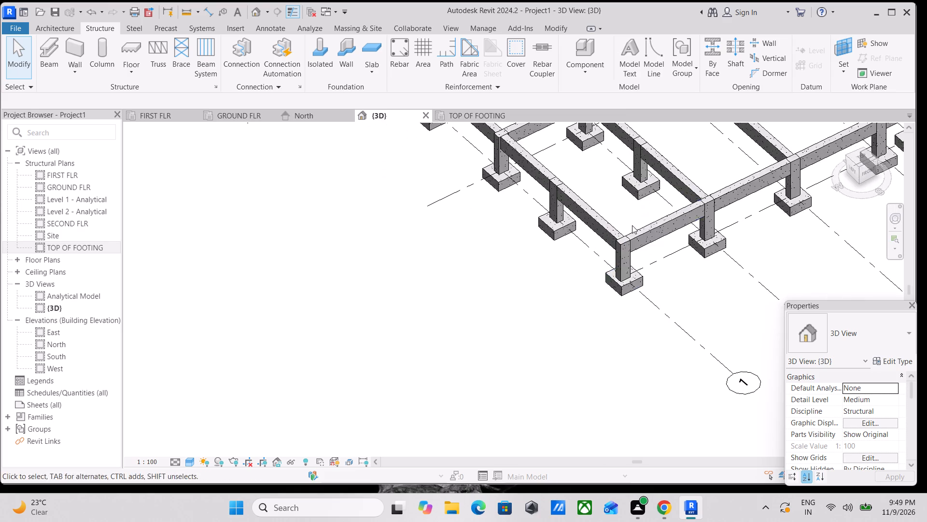
shift+middle_drag(633, 228, 637, 322)
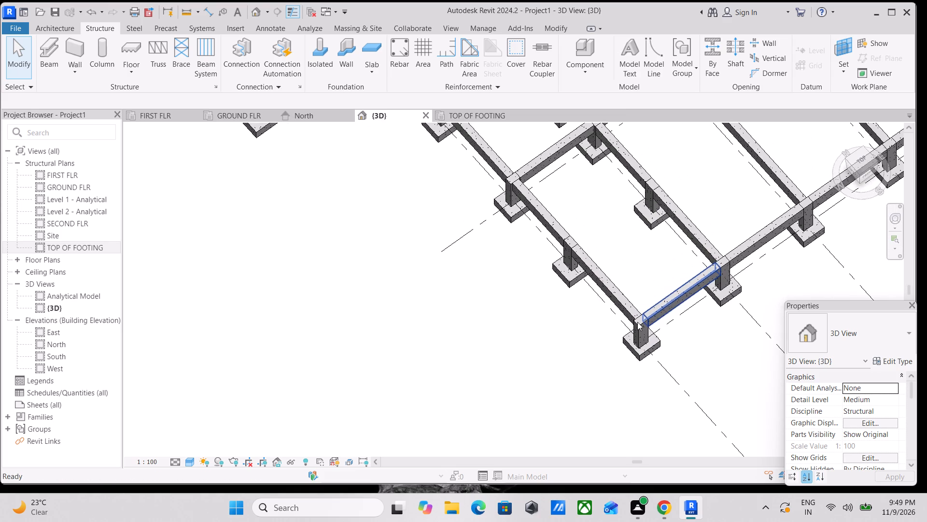
scroll(636, 316, down, 2)
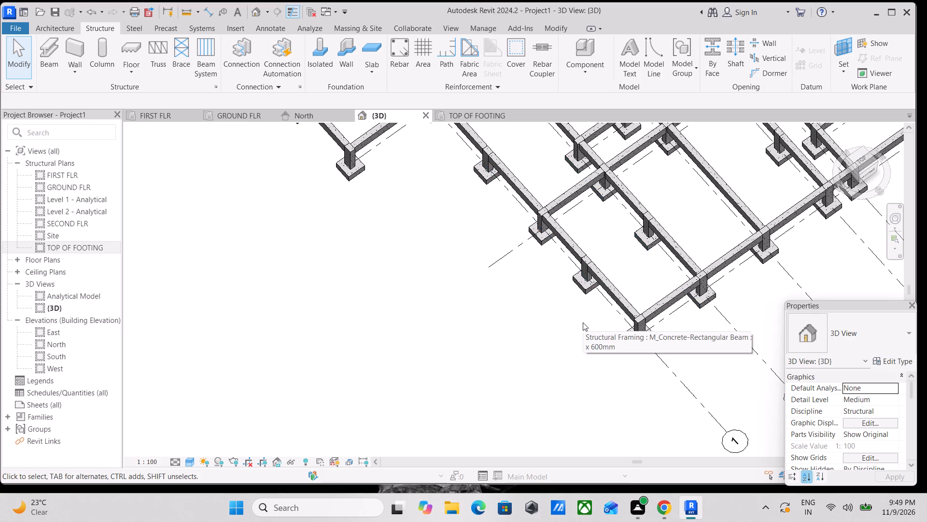
scroll(565, 250, up, 3)
scroll(565, 250, down, 5)
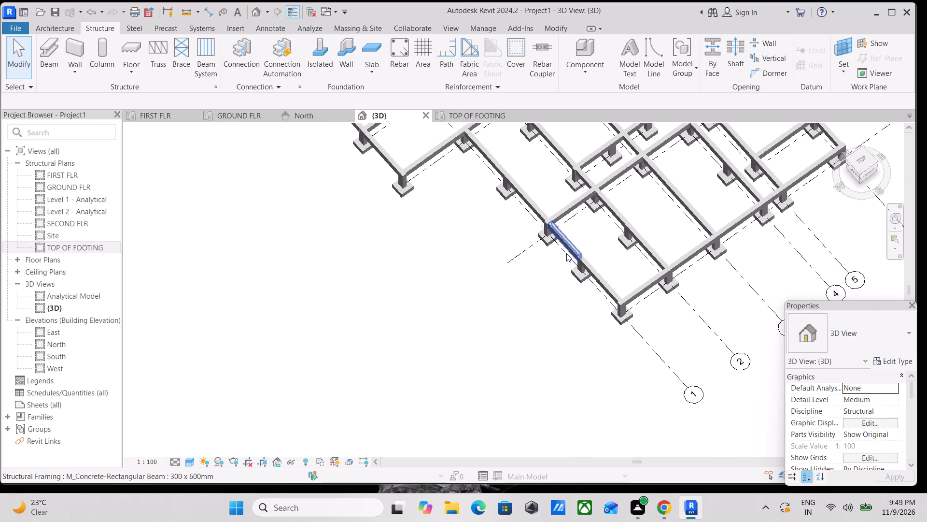
shift+middle_drag(609, 287, 597, 236)
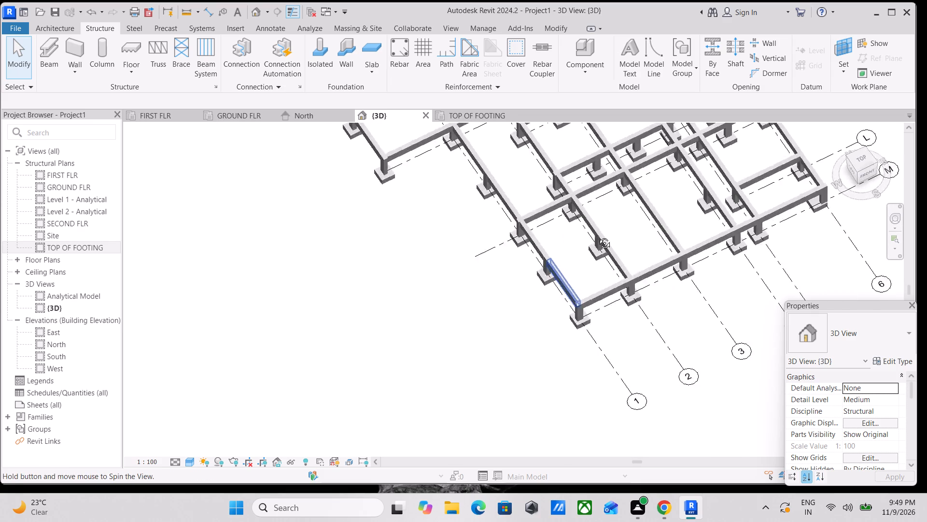
shift+middle_drag(597, 236, 650, 116)
middle_drag(599, 235, 657, 395)
shift+middle_drag(630, 325, 662, 268)
scroll(661, 270, up, 1)
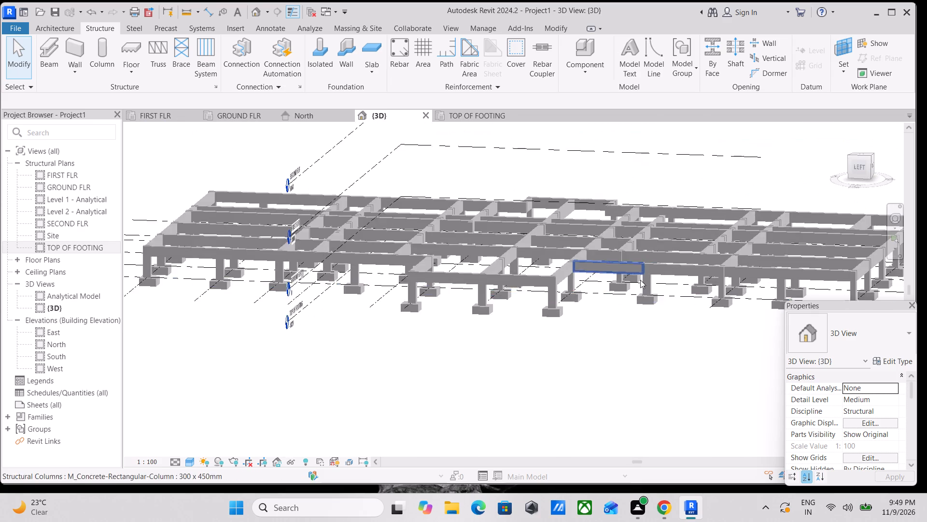
scroll(640, 280, down, 2)
shift+middle_drag(640, 280, 479, 355)
scroll(544, 282, down, 3)
shift+middle_drag(544, 282, 406, 333)
scroll(408, 332, up, 3)
scroll(408, 332, down, 2)
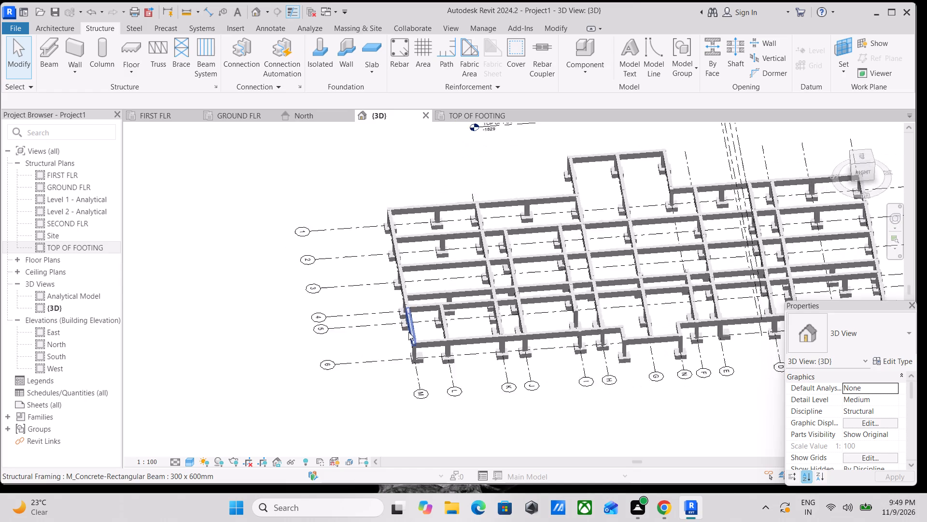
scroll(408, 332, down, 5)
scroll(506, 391, up, 3)
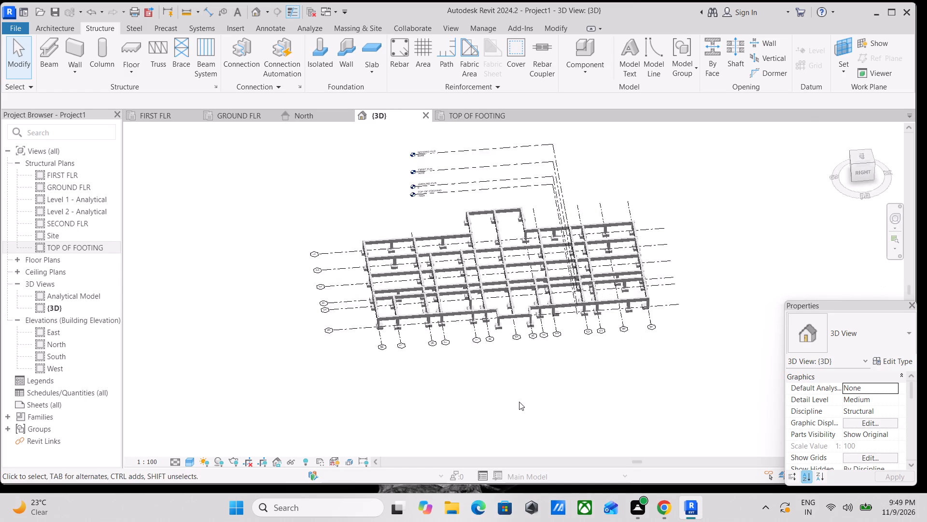
scroll(519, 402, up, 1)
scroll(463, 332, up, 4)
middle_drag(495, 258, 529, 340)
middle_drag(556, 261, 565, 307)
scroll(564, 307, down, 1)
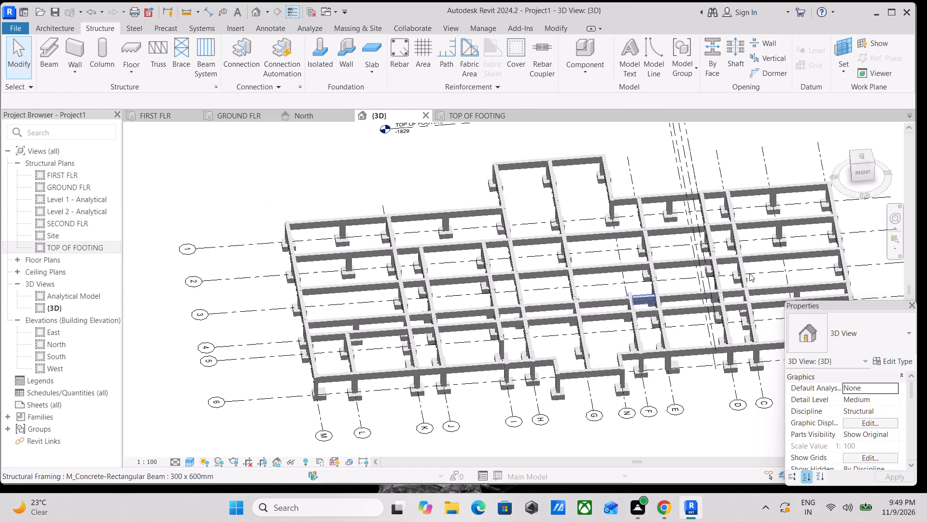
Check the footing layout across grids A to M and 1 to 6 from directly above.
click(860, 155)
scroll(759, 209, up, 5)
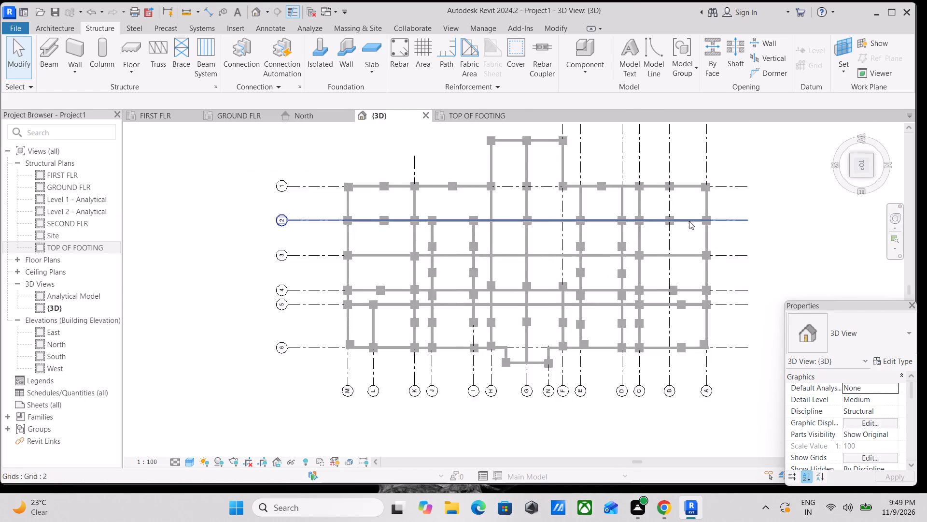
scroll(619, 221, up, 4)
middle_drag(591, 227, 641, 272)
scroll(640, 272, up, 3)
scroll(529, 300, down, 2)
middle_drag(528, 299, 540, 275)
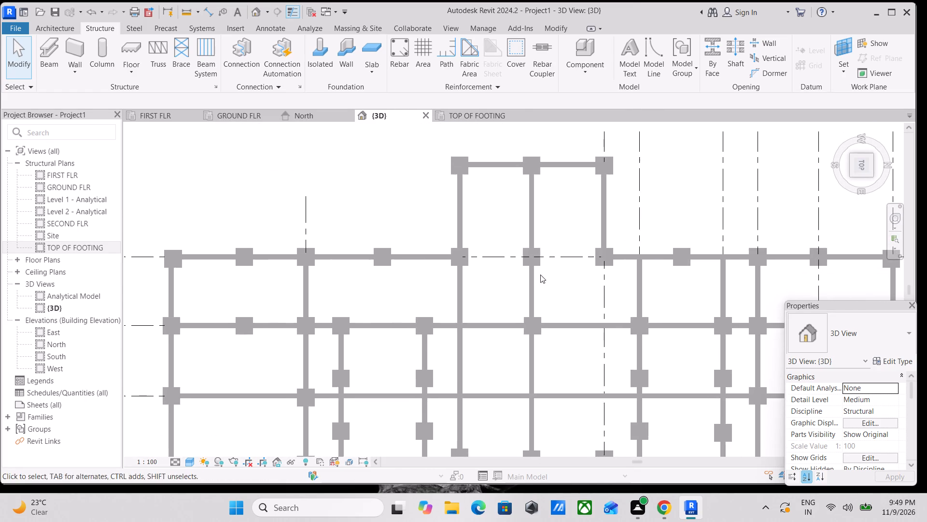
middle_drag(379, 315, 448, 322)
middle_drag(356, 306, 425, 325)
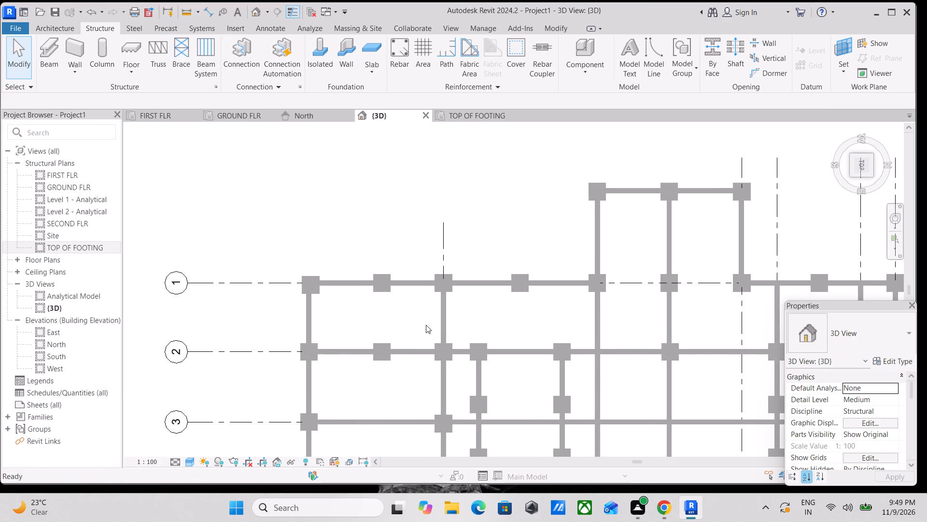
scroll(461, 308, down, 3)
middle_drag(463, 300, 463, 221)
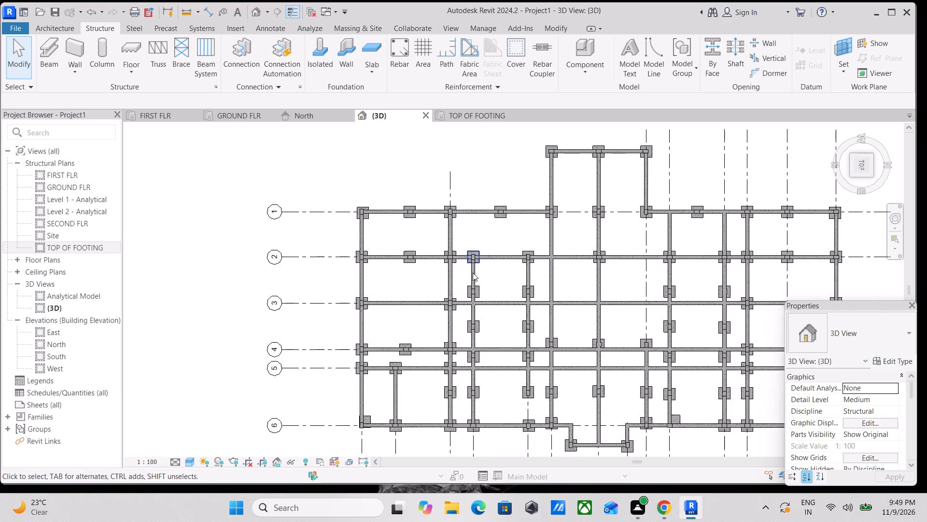
Examine the ground-floor frame and its footings in 3D and in front view against the level lines.
shift+middle_drag(495, 339, 618, 166)
shift+middle_drag(620, 342, 631, 172)
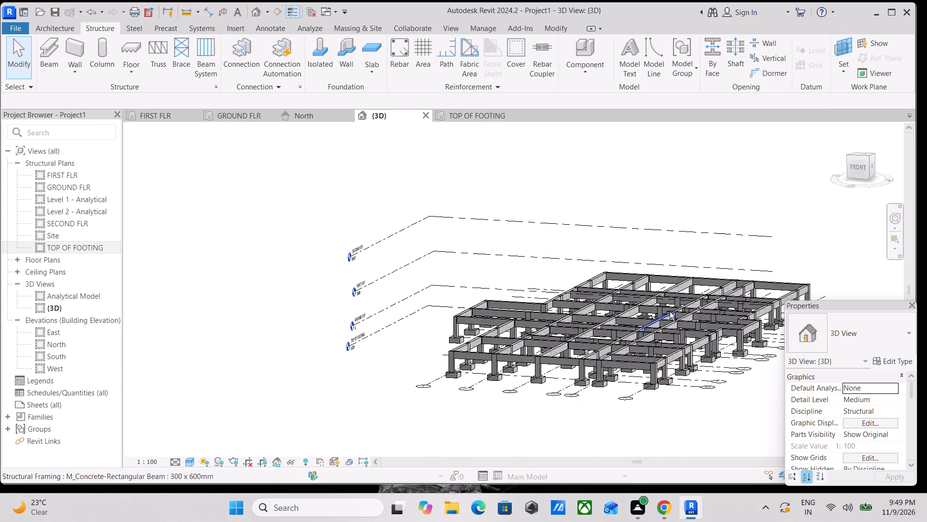
shift+middle_drag(670, 311, 609, 441)
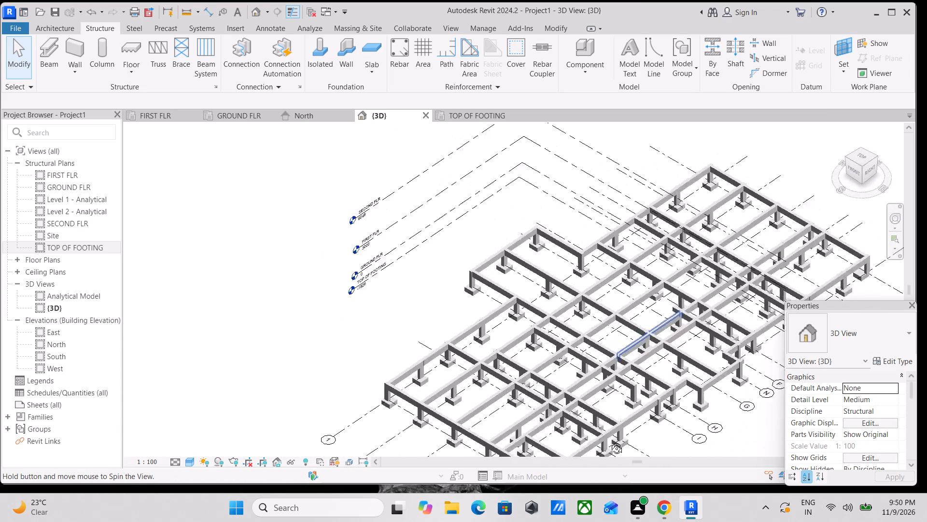
shift+middle_drag(609, 441, 729, 283)
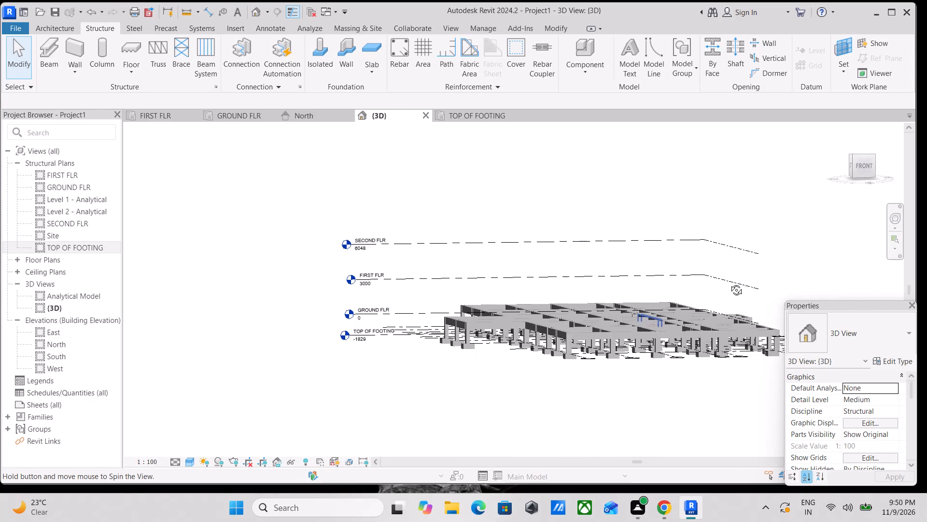
shift+middle_drag(729, 283, 719, 282)
scroll(719, 282, up, 1)
click(861, 160)
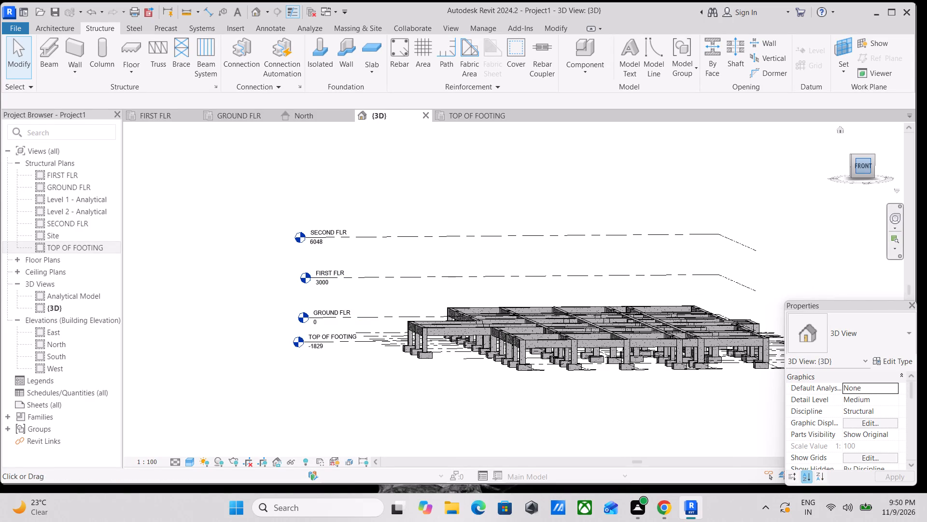
scroll(622, 379, up, 4)
scroll(517, 354, up, 4)
scroll(420, 313, up, 3)
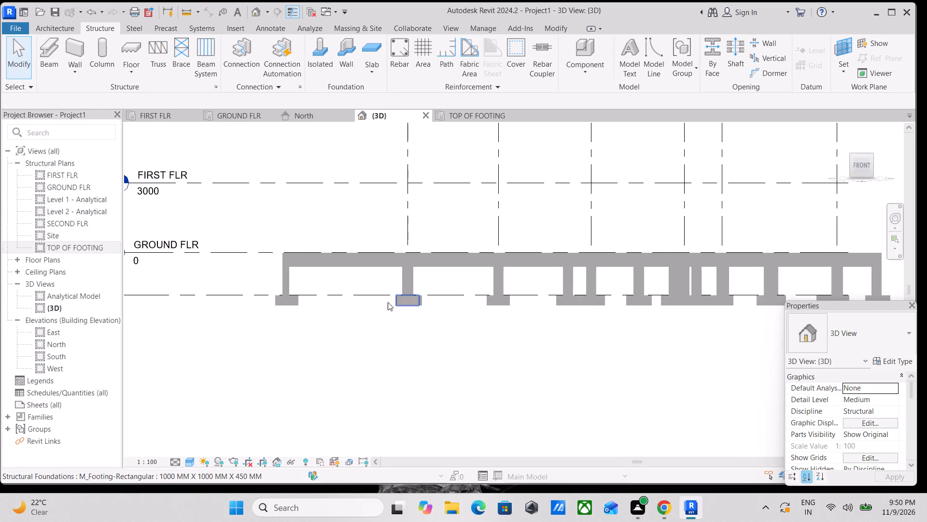
scroll(543, 344, down, 3)
middle_drag(687, 335, 548, 318)
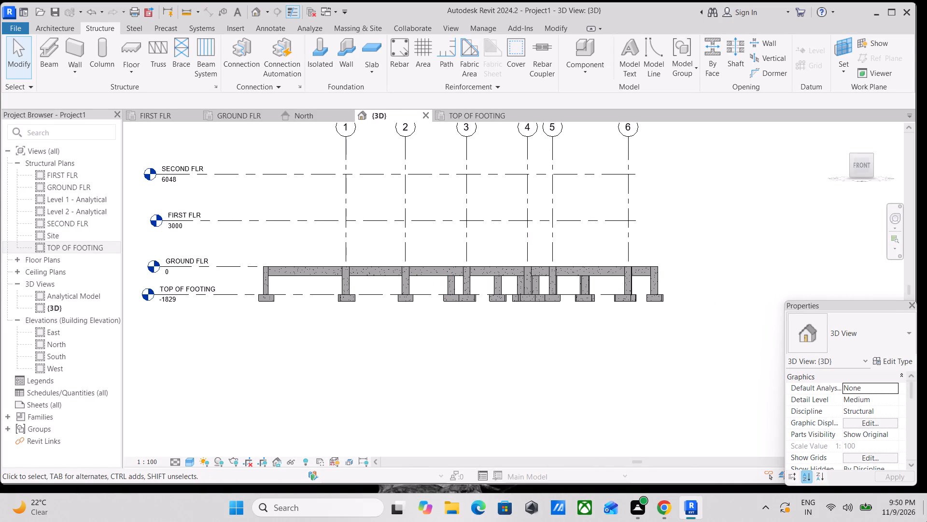
Copy all ground-floor beams and columns, without the footings, and paste them aligned to the FIRST FLR level.
drag(245, 245, 249, 245)
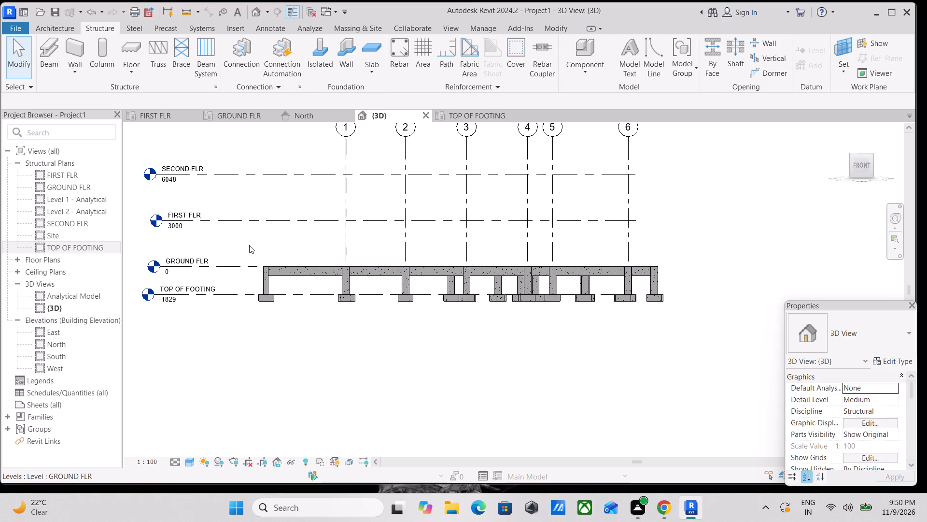
drag(249, 245, 494, 296)
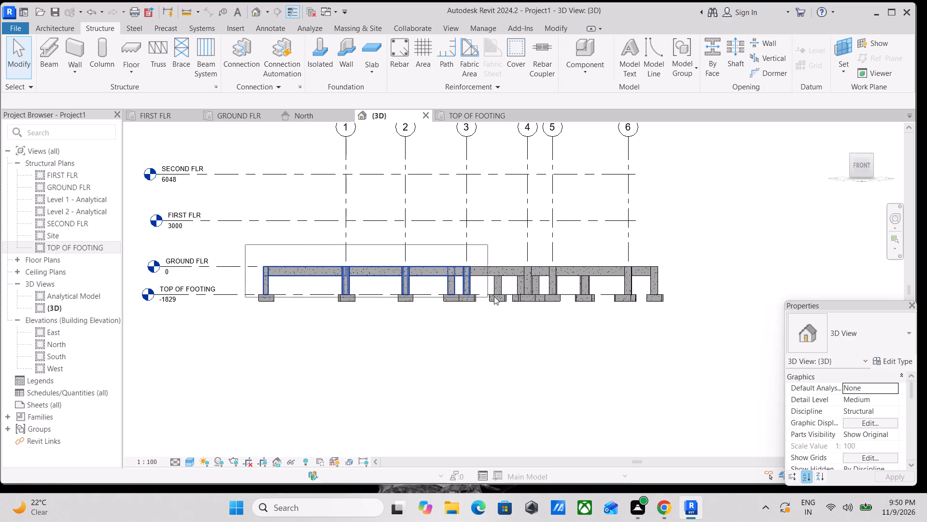
drag(494, 296, 679, 298)
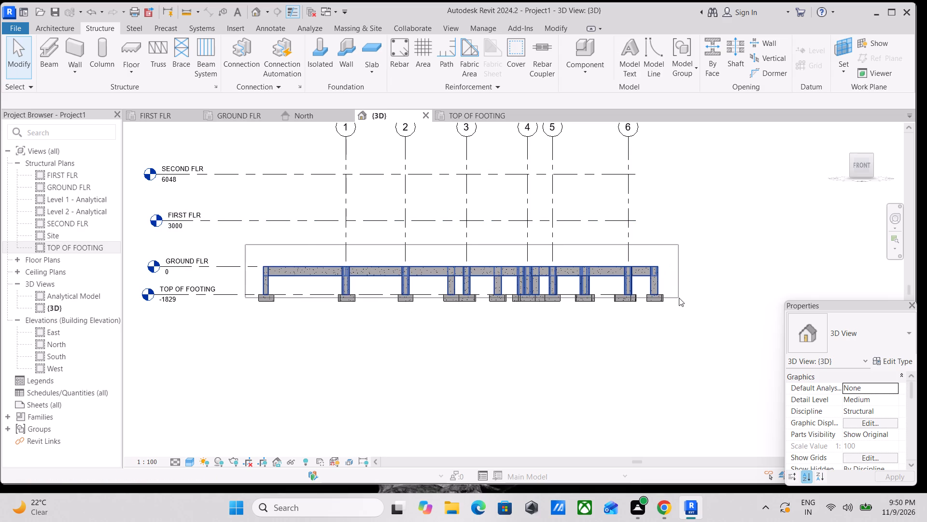
drag(679, 298, 681, 299)
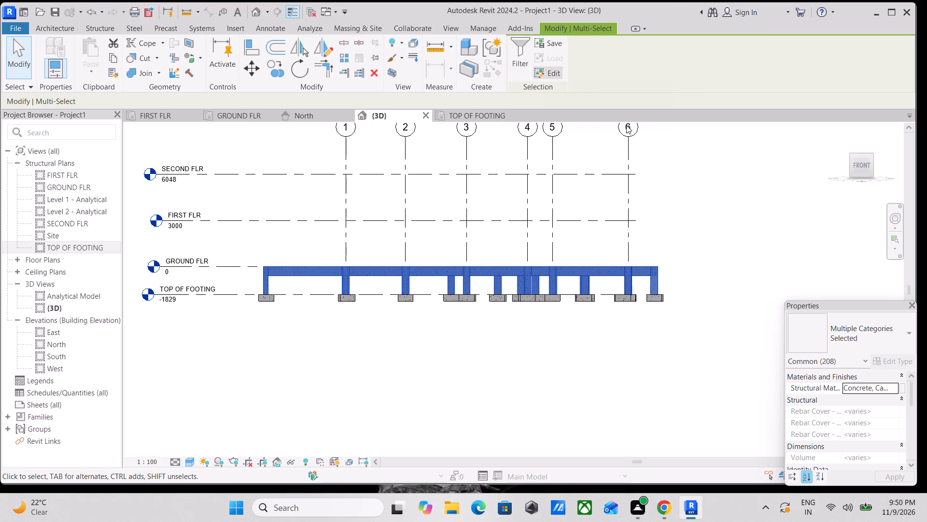
click(114, 56)
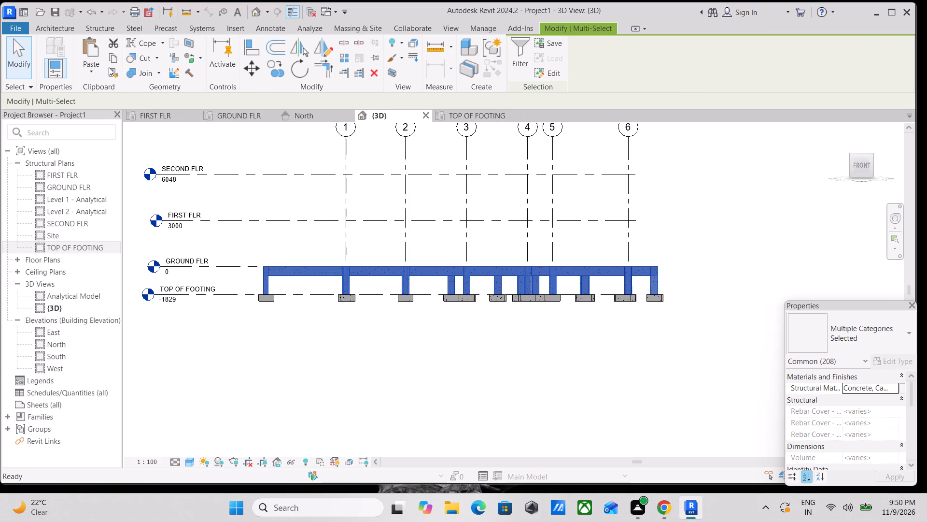
click(97, 70)
click(117, 116)
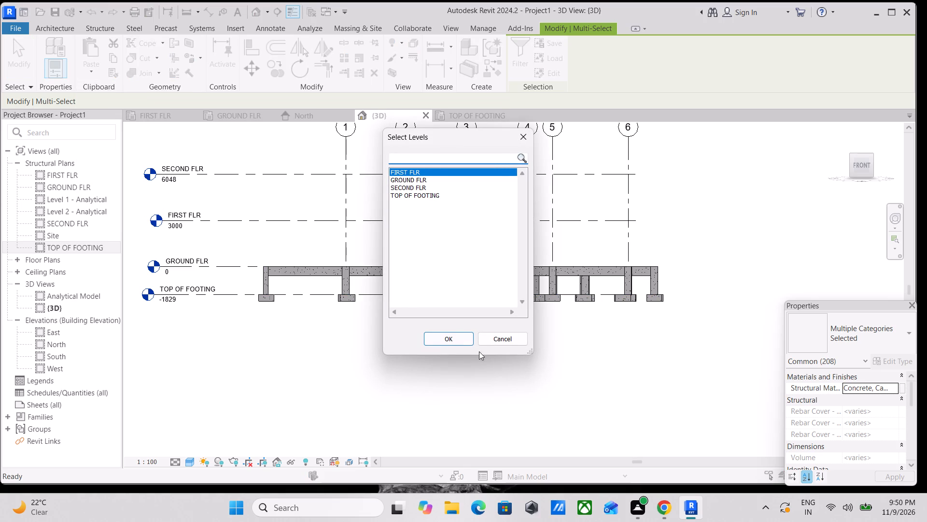
click(442, 335)
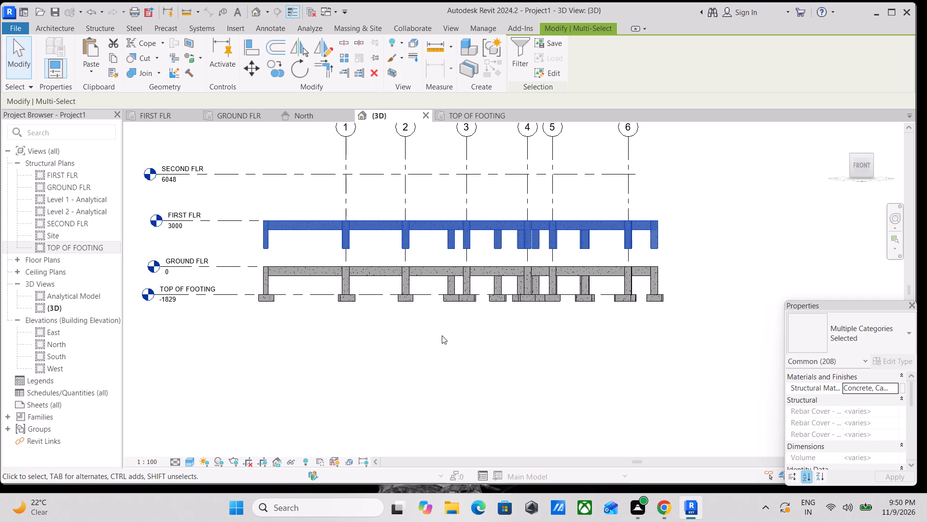
scroll(922, 406, up, 2)
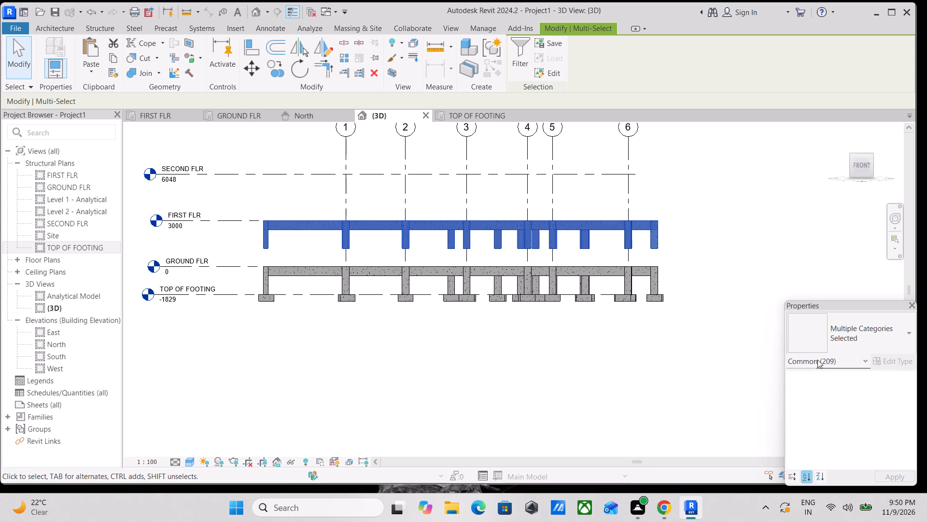
scroll(820, 374, up, 2)
key(Escape)
Examine the pasted first-floor frame in front view, checking how its columns relate to the GROUND FLR beams.
scroll(623, 315, down, 1)
scroll(419, 244, down, 1)
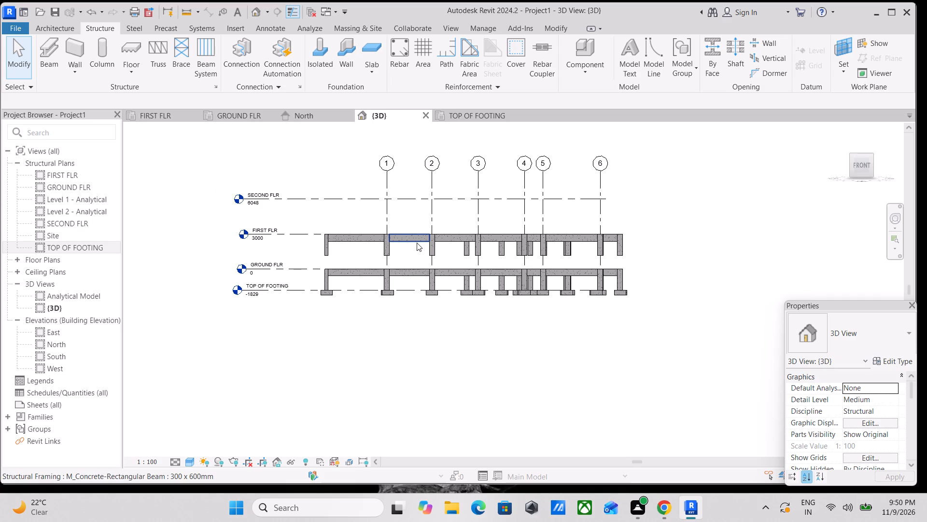
scroll(379, 240, up, 5)
middle_drag(408, 275, 398, 276)
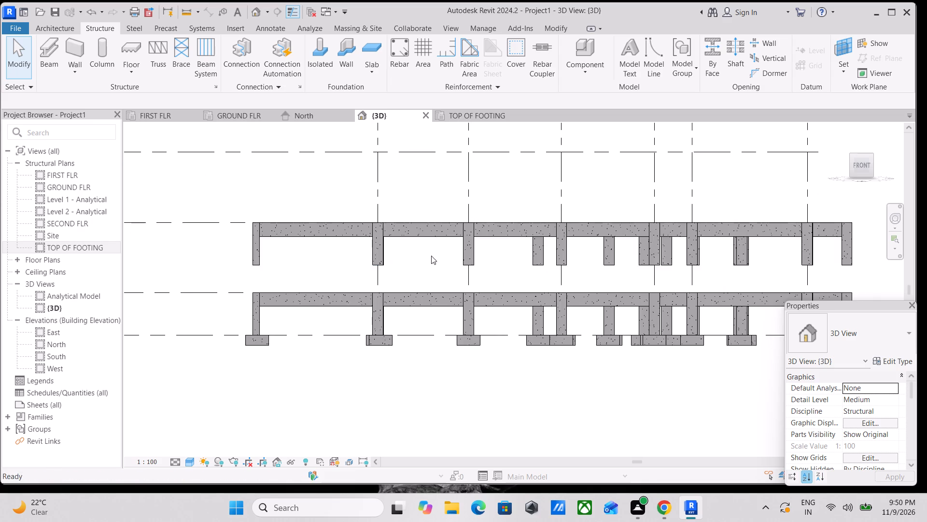
scroll(438, 246, down, 2)
middle_drag(354, 242, 392, 239)
scroll(464, 238, down, 1)
middle_drag(464, 238, 468, 243)
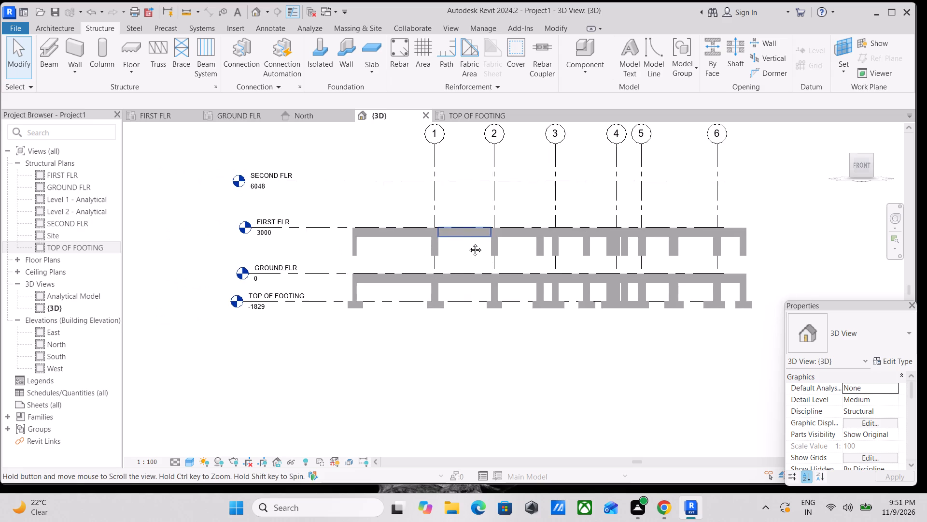
middle_drag(468, 243, 560, 277)
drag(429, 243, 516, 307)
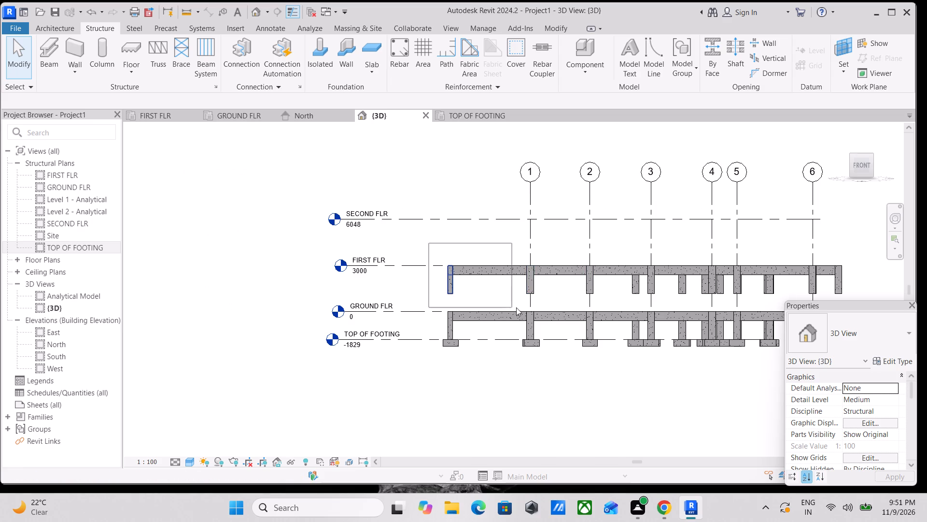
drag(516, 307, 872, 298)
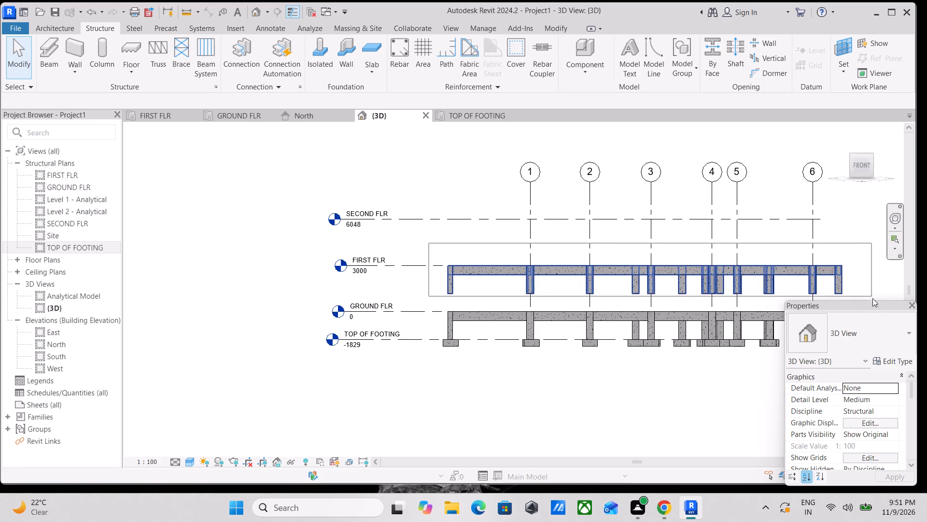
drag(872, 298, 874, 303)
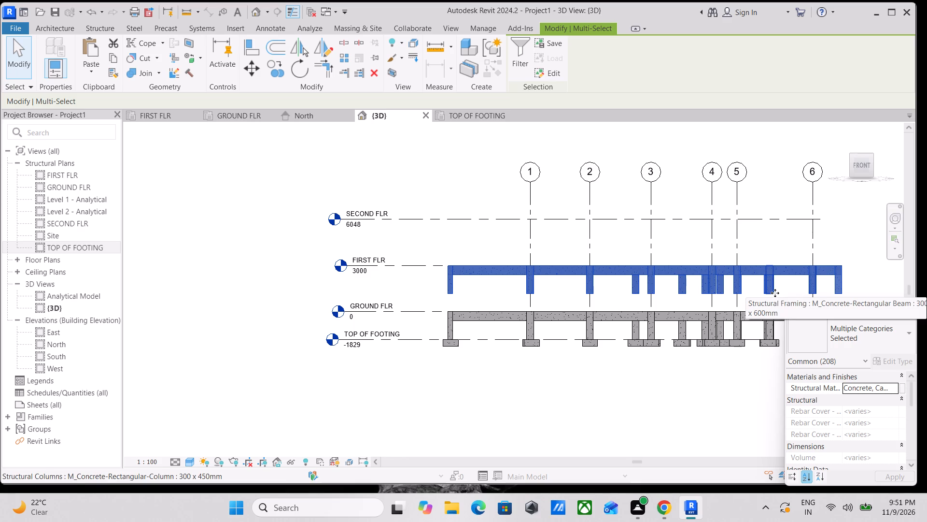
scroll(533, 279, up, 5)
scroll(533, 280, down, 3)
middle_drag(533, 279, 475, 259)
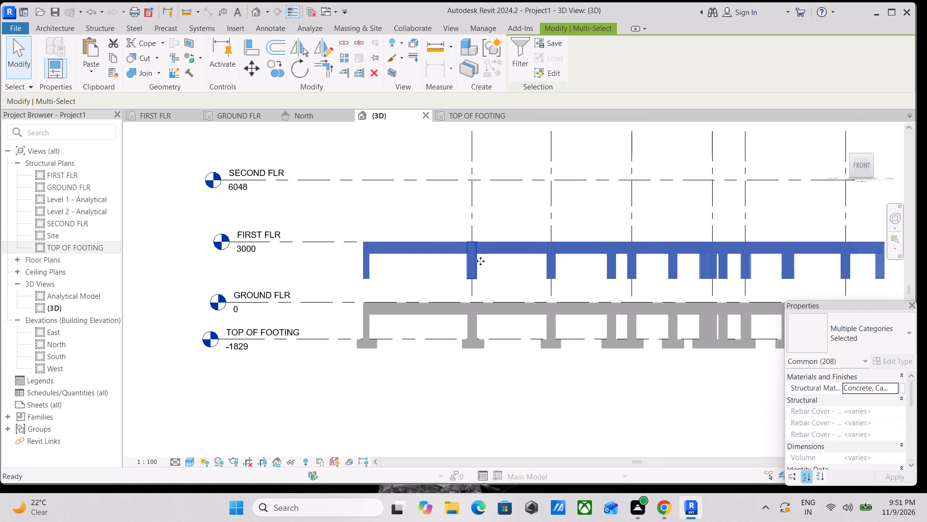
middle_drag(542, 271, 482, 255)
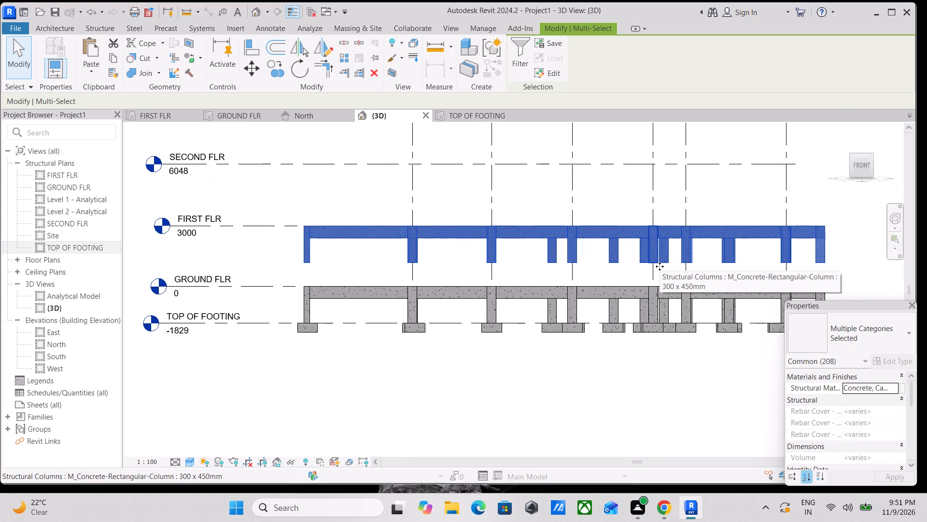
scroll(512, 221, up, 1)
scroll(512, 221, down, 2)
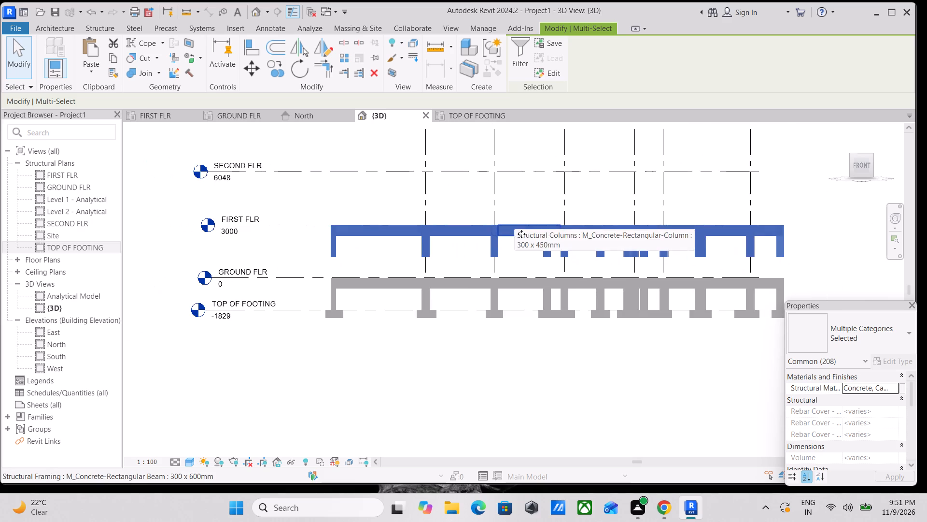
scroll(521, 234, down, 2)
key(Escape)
Examine the two-storey frame in 3D, checking the gap between the first-floor columns and the ground-floor beams.
scroll(534, 241, up, 3)
middle_drag(523, 245, 569, 249)
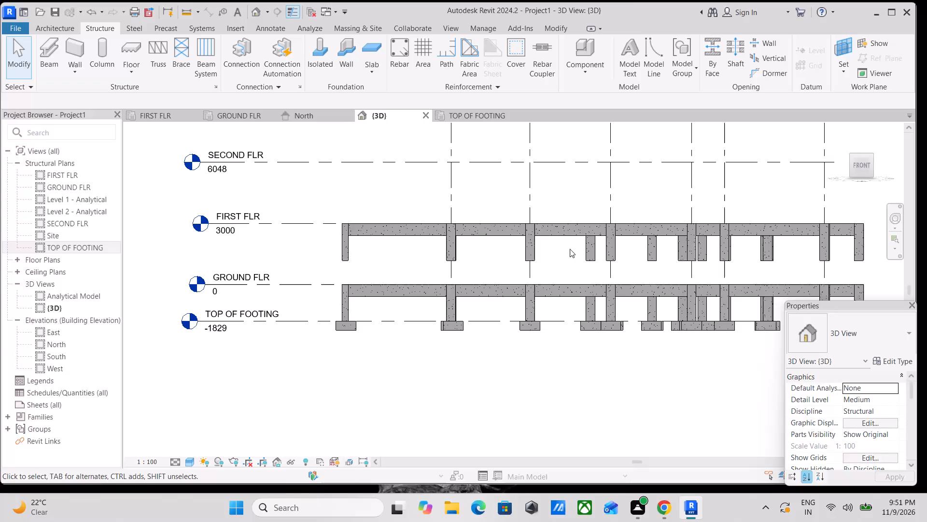
scroll(540, 261, up, 3)
middle_drag(582, 241, 484, 223)
middle_drag(477, 244, 446, 256)
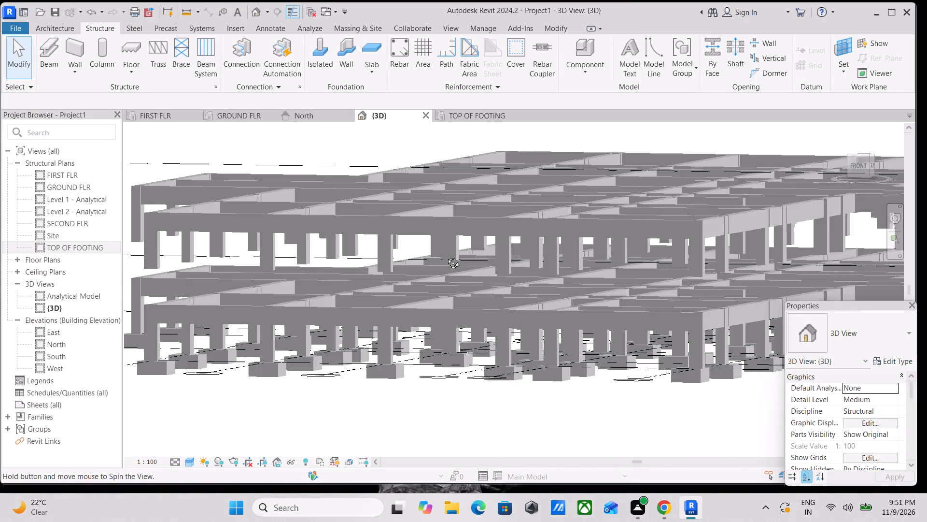
middle_drag(446, 256, 529, 278)
shift+scroll(513, 274, down, 1)
scroll(537, 282, down, 2)
middle_drag(575, 274, 509, 230)
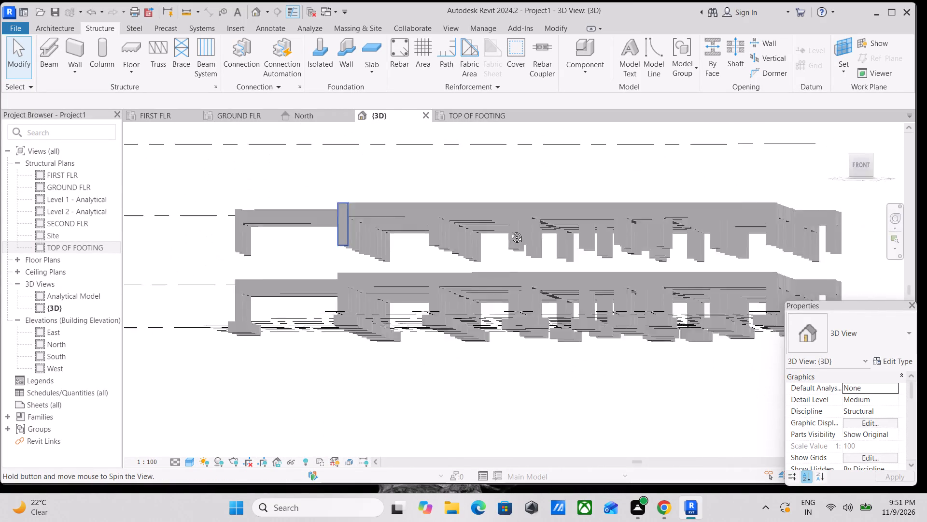
middle_drag(509, 230, 527, 264)
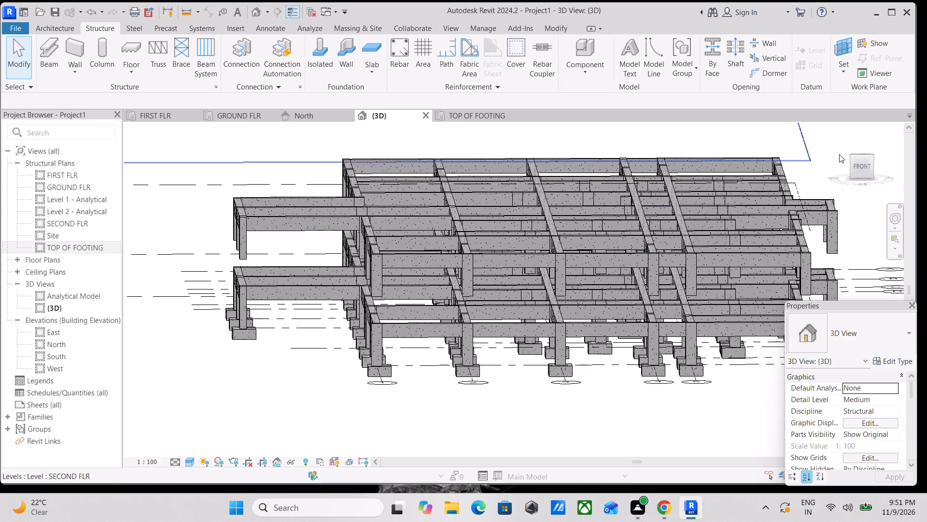
In front view, filter the FIRST FLR frame selection to structural columns only and set their base offset from GROUND FLR to 0.
click(865, 169)
scroll(642, 234, up, 5)
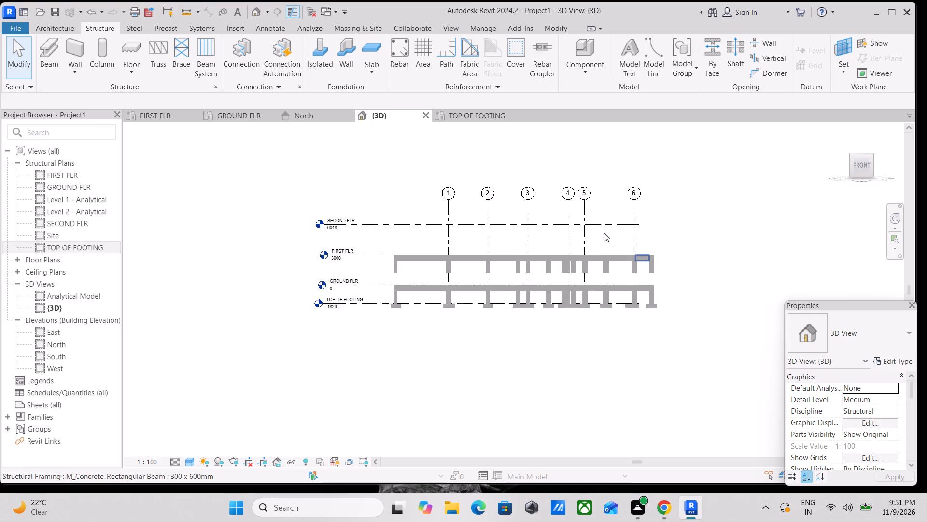
scroll(513, 288, up, 4)
scroll(372, 311, up, 3)
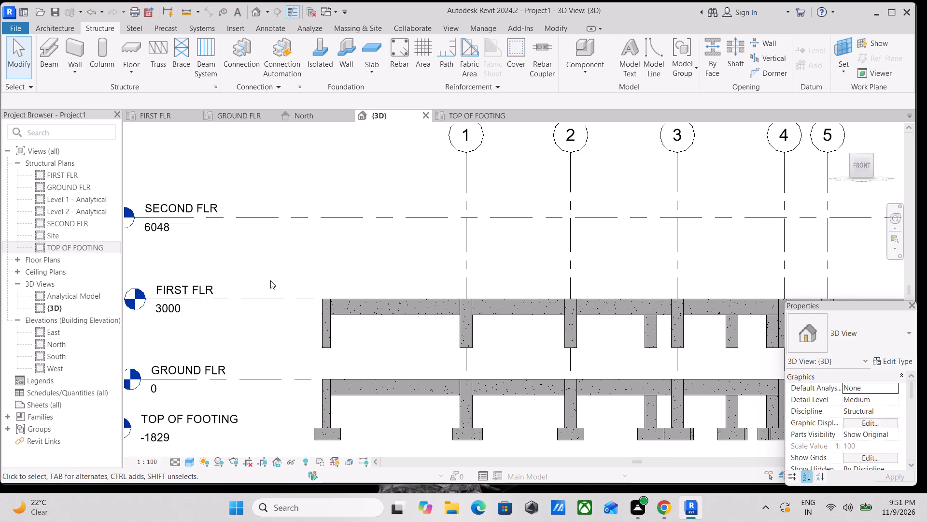
scroll(292, 288, down, 2)
drag(289, 276, 306, 291)
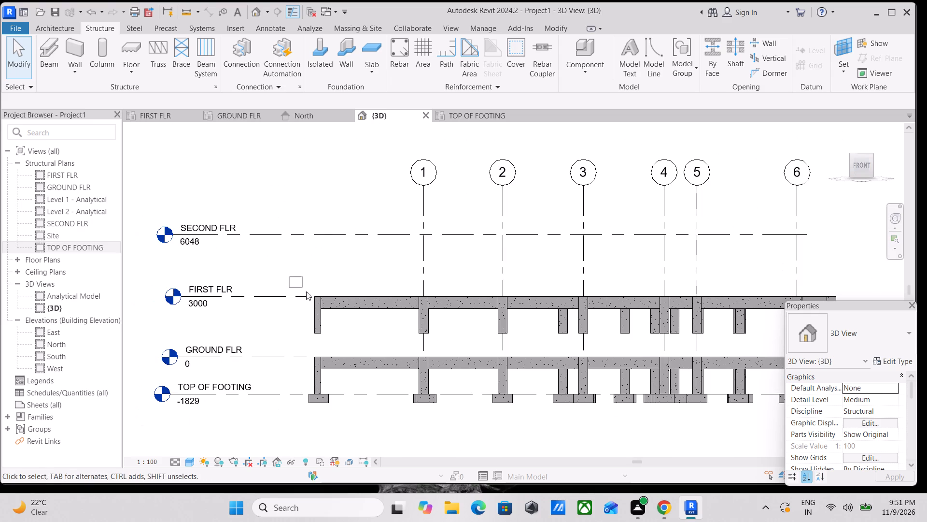
drag(306, 291, 879, 344)
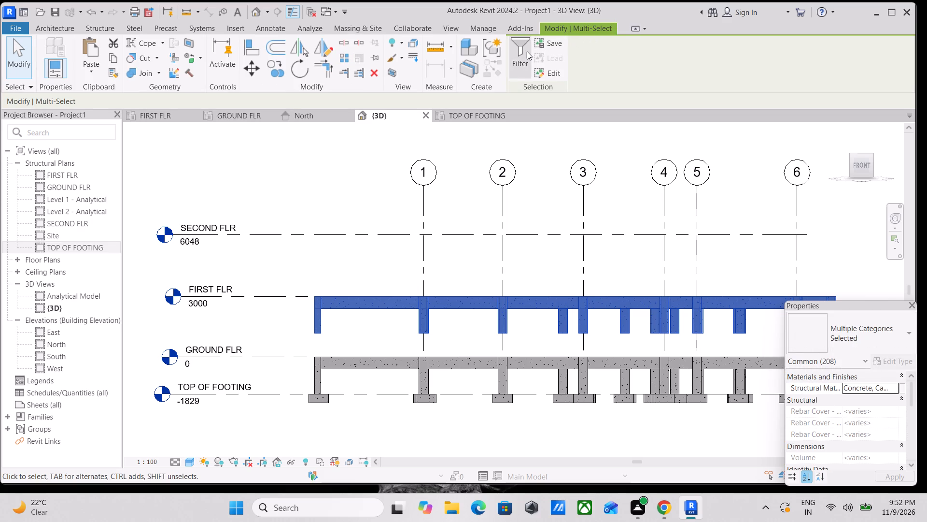
click(527, 51)
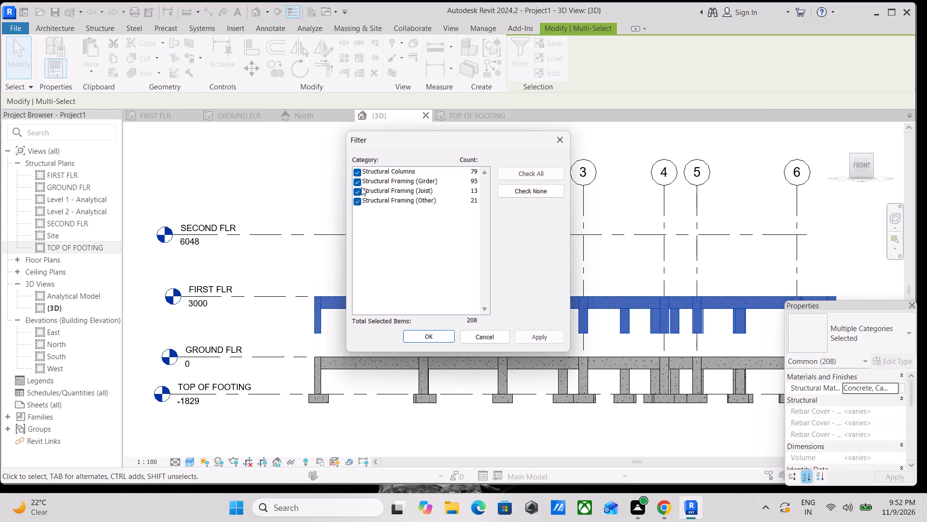
click(356, 183)
click(360, 195)
click(358, 203)
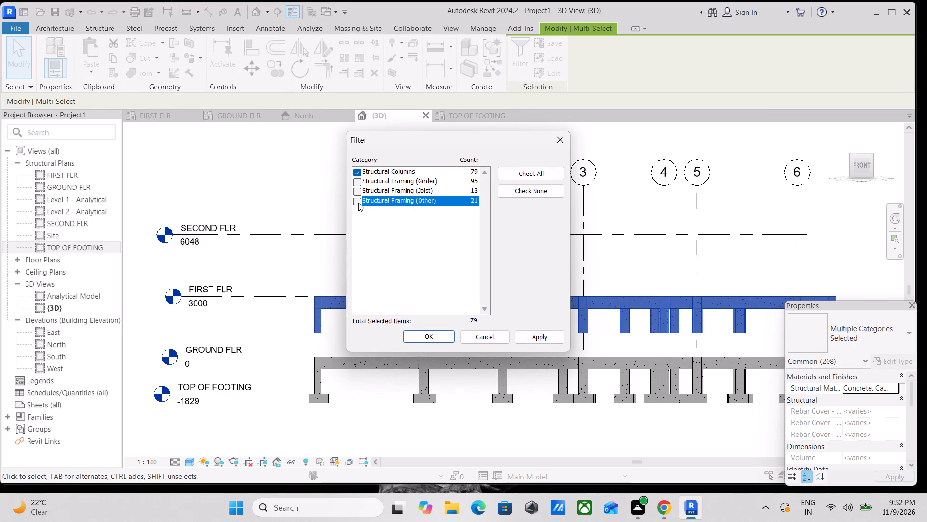
click(542, 339)
click(432, 342)
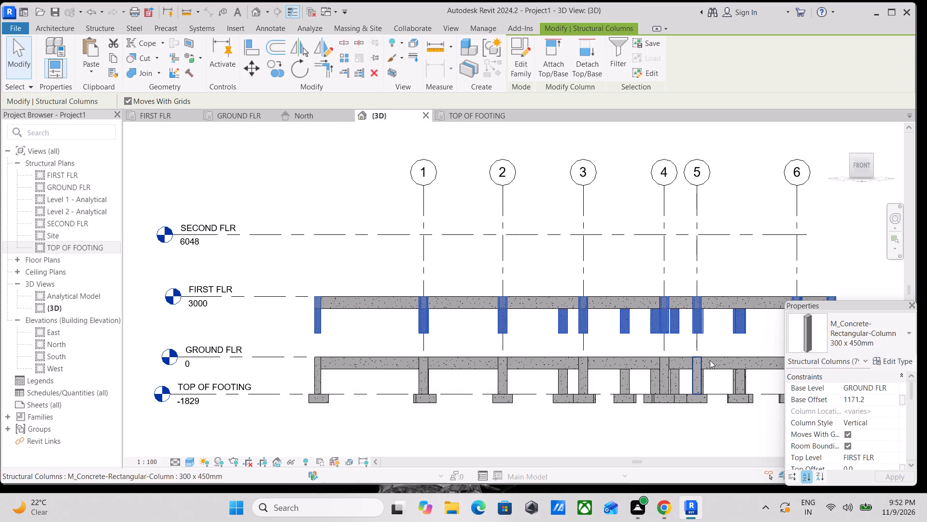
click(871, 400)
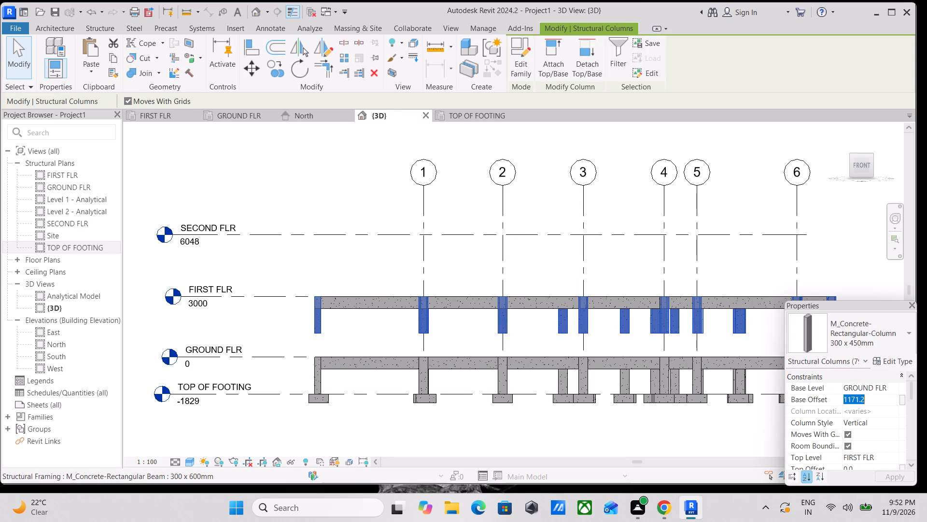
key(0)
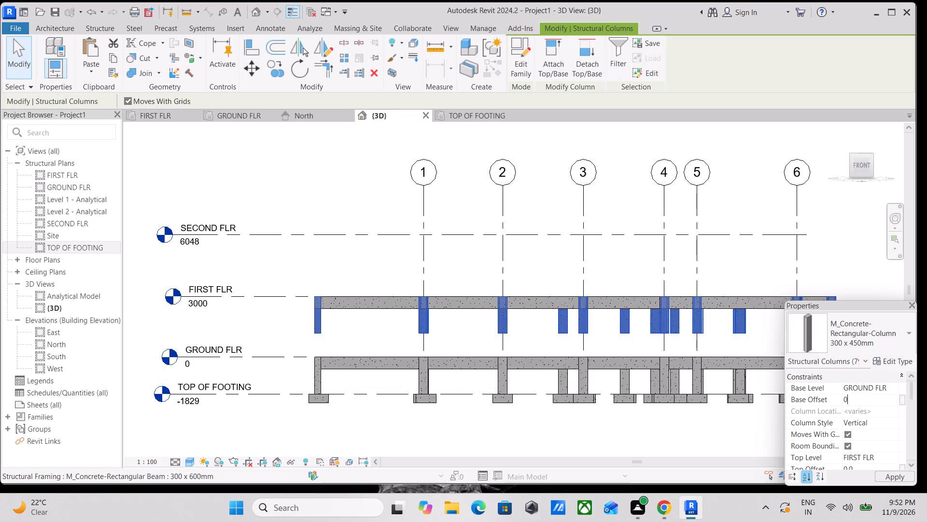
key(Return)
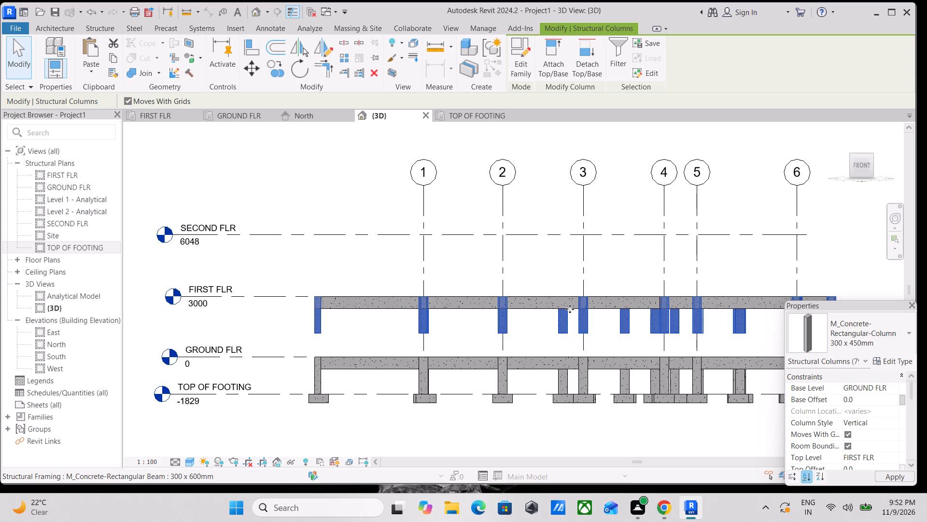
scroll(570, 309, down, 2)
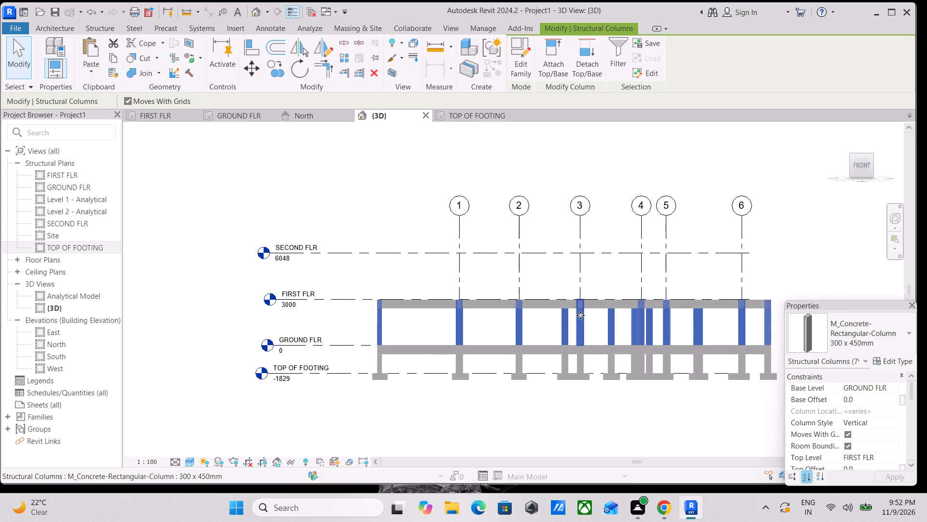
scroll(587, 318, down, 1)
middle_drag(587, 318, 486, 294)
key(Escape)
Examine the two-storey frame in 3D from several sides, checking how the first-floor columns meet the ground-floor beams.
scroll(483, 299, down, 3)
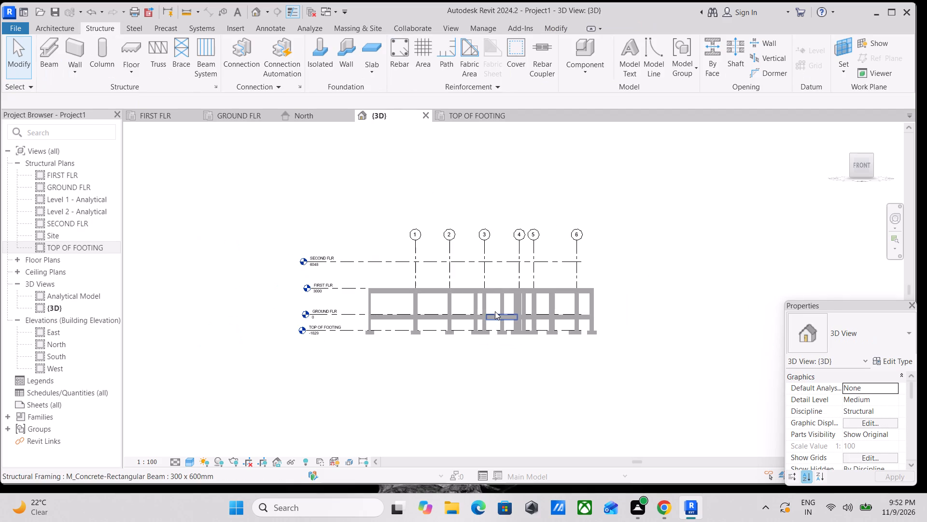
shift+middle_drag(490, 299, 728, 338)
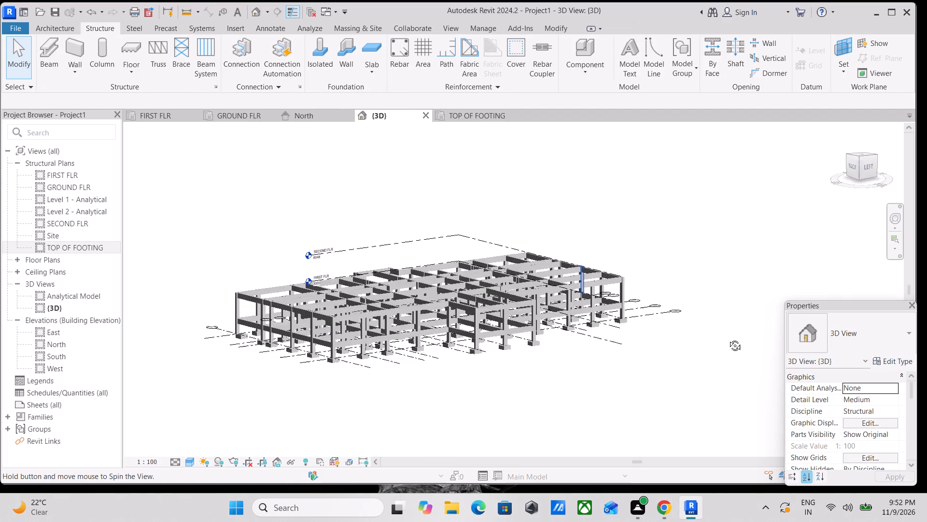
shift+middle_drag(728, 338, 421, 373)
shift+middle_drag(449, 367, 431, 341)
shift+scroll(443, 362, up, 1)
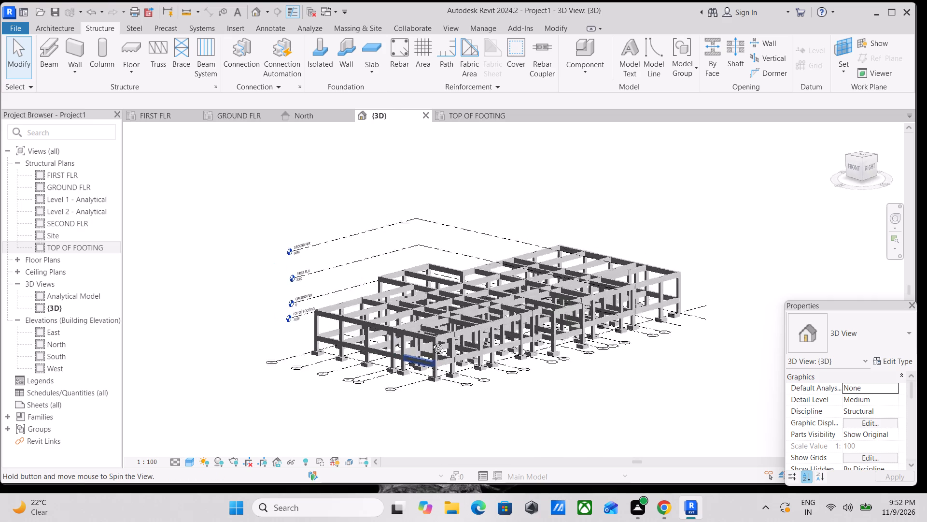
shift+middle_drag(431, 341, 409, 303)
shift+scroll(409, 309, down, 2)
shift+middle_click(410, 303)
scroll(433, 318, up, 2)
middle_drag(442, 321, 612, 353)
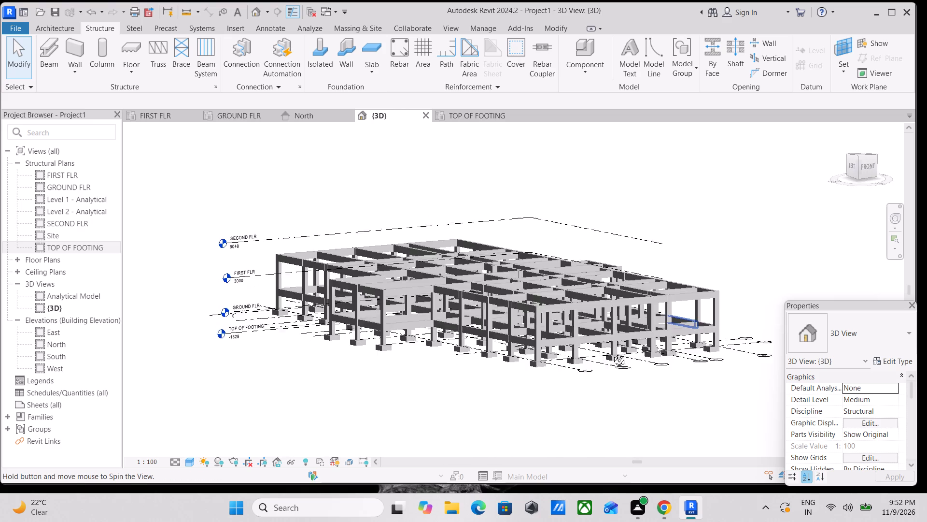
middle_drag(612, 353, 736, 322)
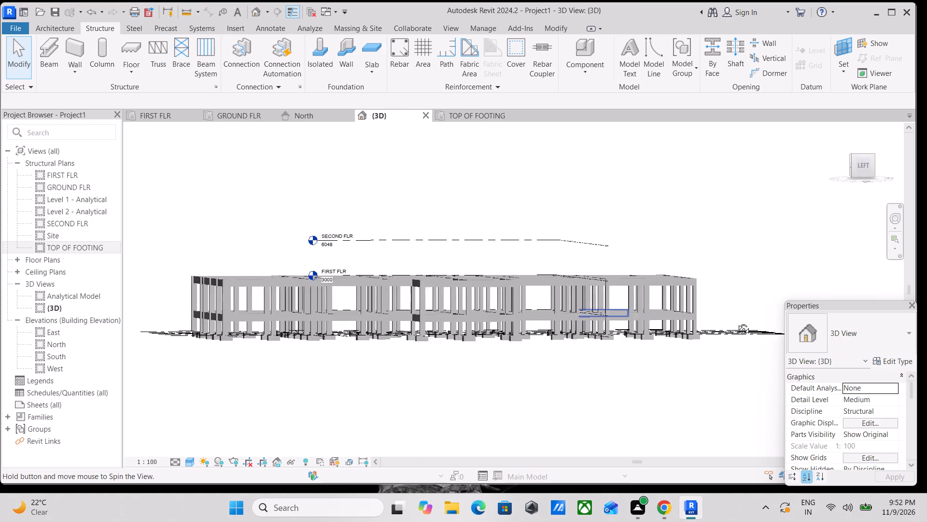
middle_drag(736, 322, 479, 413)
shift+middle_drag(516, 329, 516, 327)
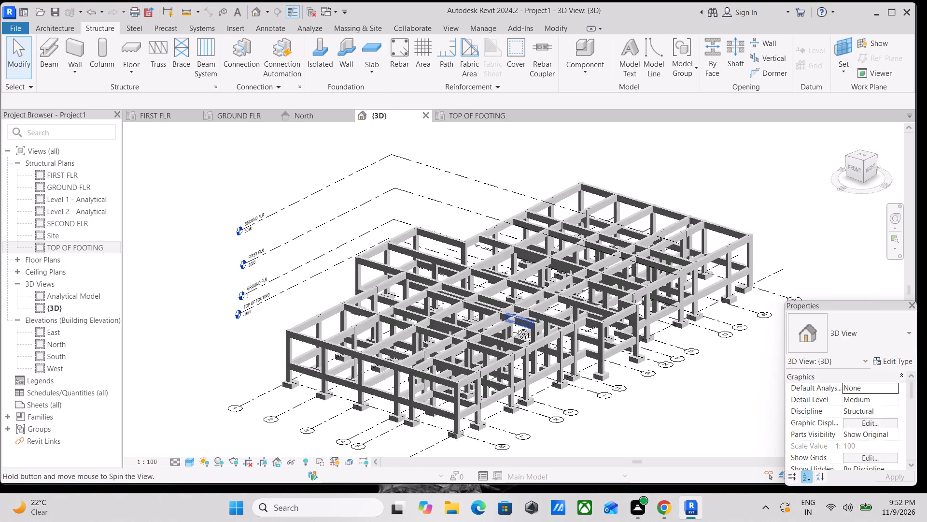
shift+middle_drag(516, 327, 408, 371)
scroll(410, 371, up, 2)
scroll(513, 315, down, 1)
shift+middle_drag(513, 315, 656, 232)
shift+scroll(656, 232, up, 2)
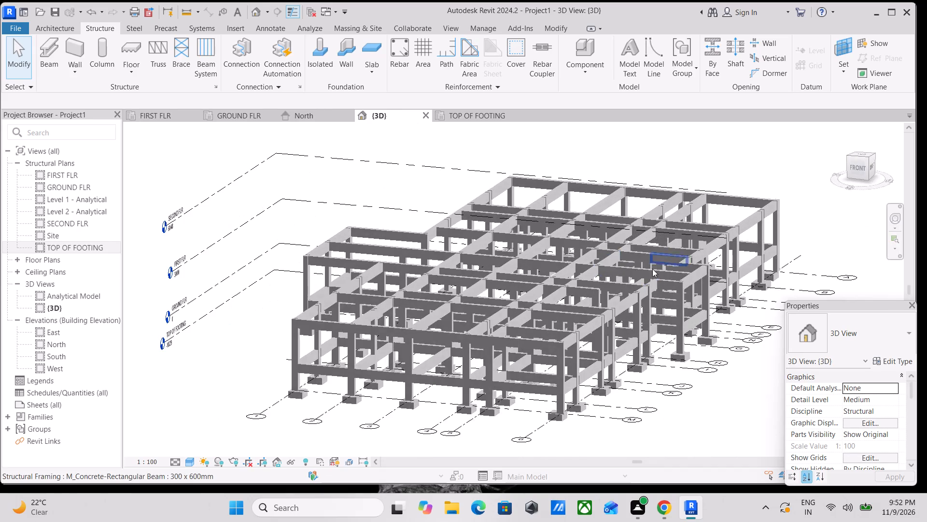
scroll(528, 370, up, 5)
shift+middle_drag(516, 355, 541, 361)
scroll(546, 345, up, 1)
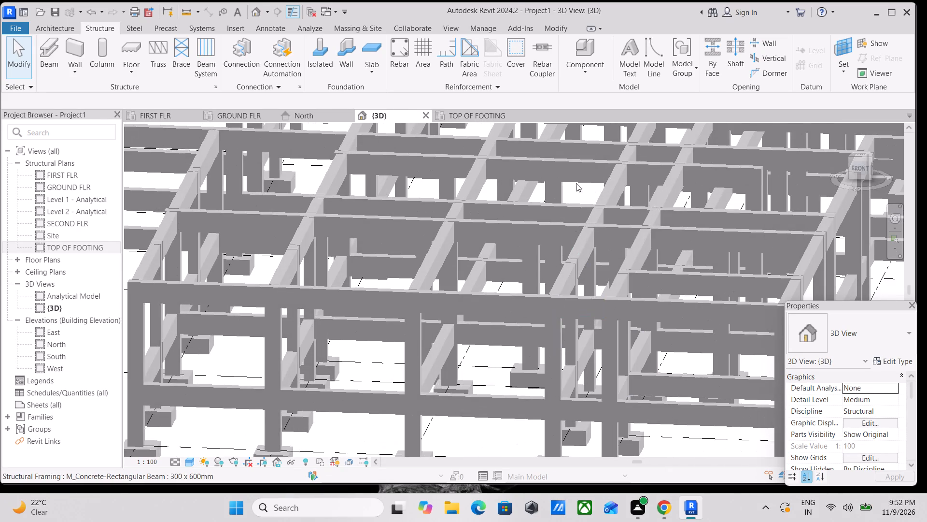
Start a structural floor in the GROUND FLR plan and sketch a rectangular boundary about 7250 mm long inside the northwest corner bay.
click(244, 110)
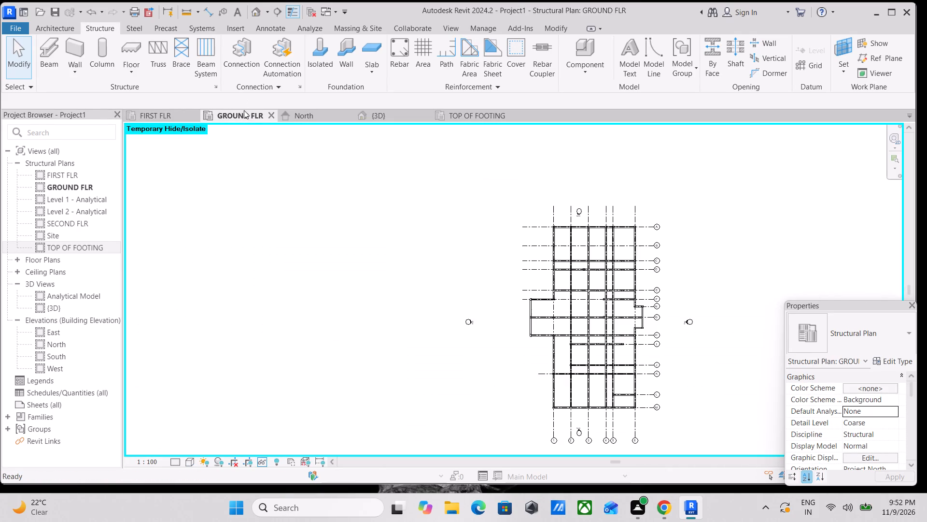
scroll(641, 241, up, 7)
scroll(471, 242, up, 3)
middle_drag(472, 253, 522, 286)
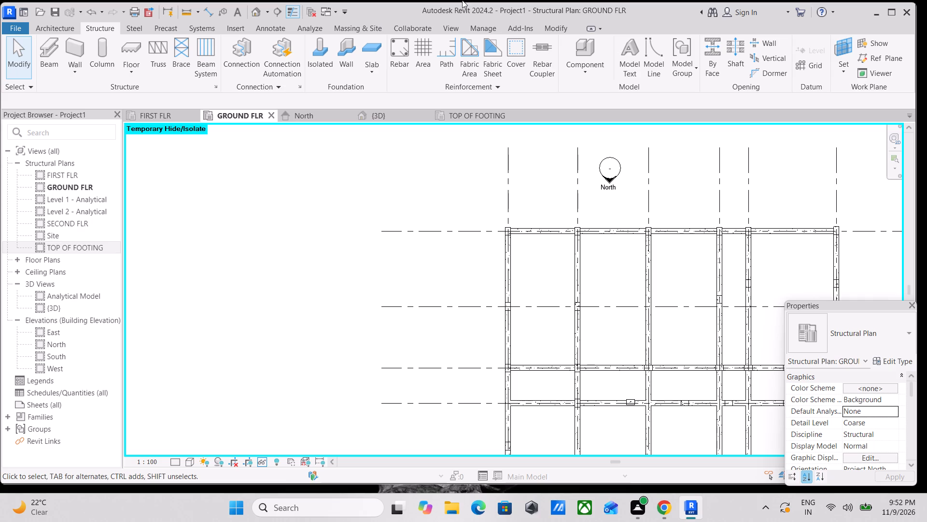
scroll(503, 56, up, 1)
click(132, 78)
click(161, 98)
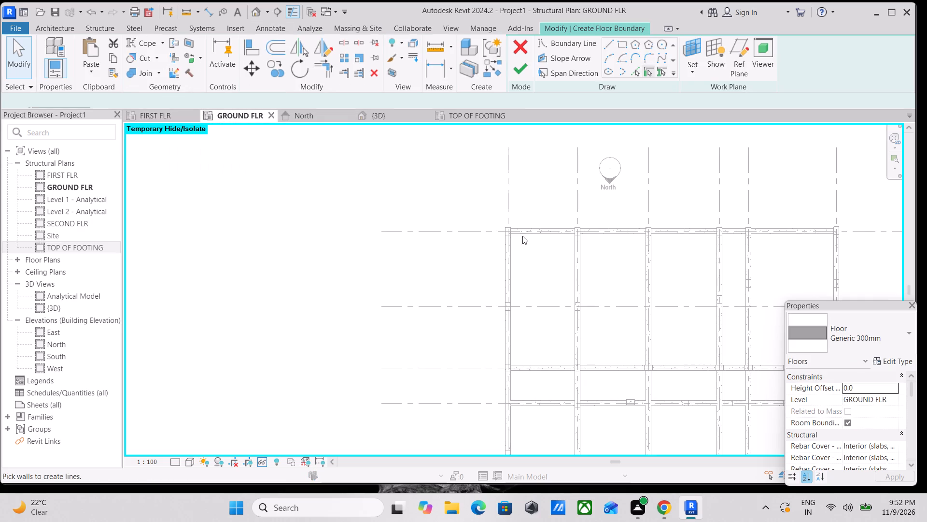
scroll(758, 279, up, 2)
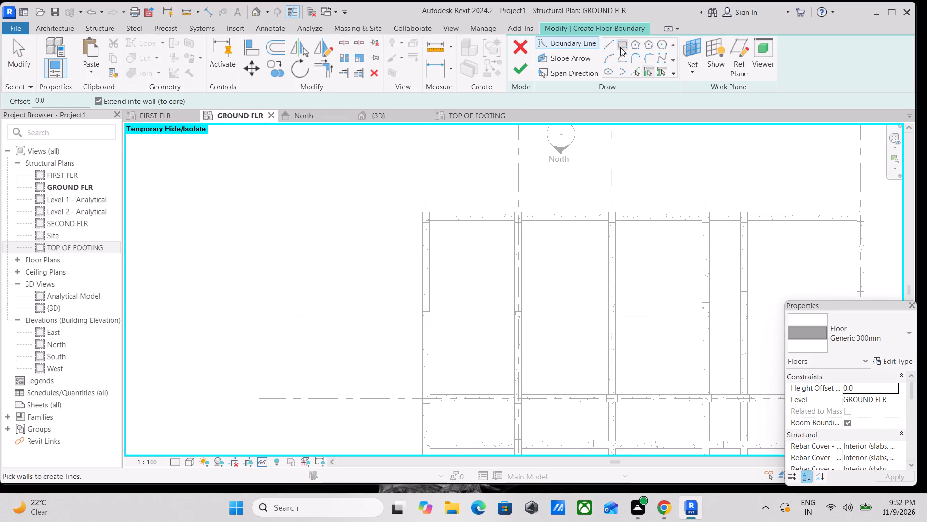
click(620, 46)
scroll(493, 308, up, 3)
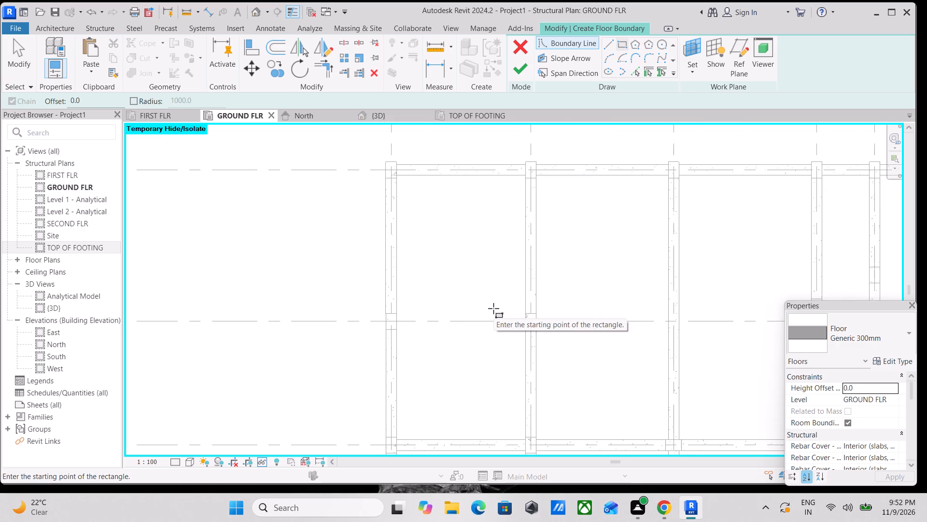
scroll(478, 273, up, 3)
scroll(417, 227, down, 2)
middle_drag(437, 251, 538, 345)
scroll(538, 343, up, 1)
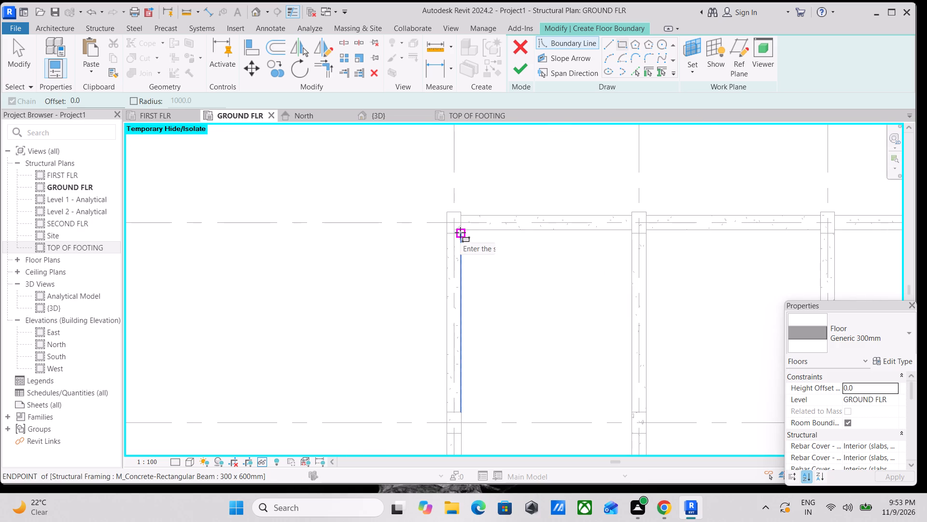
click(460, 232)
middle_drag(517, 307, 480, 216)
middle_drag(528, 279, 493, 136)
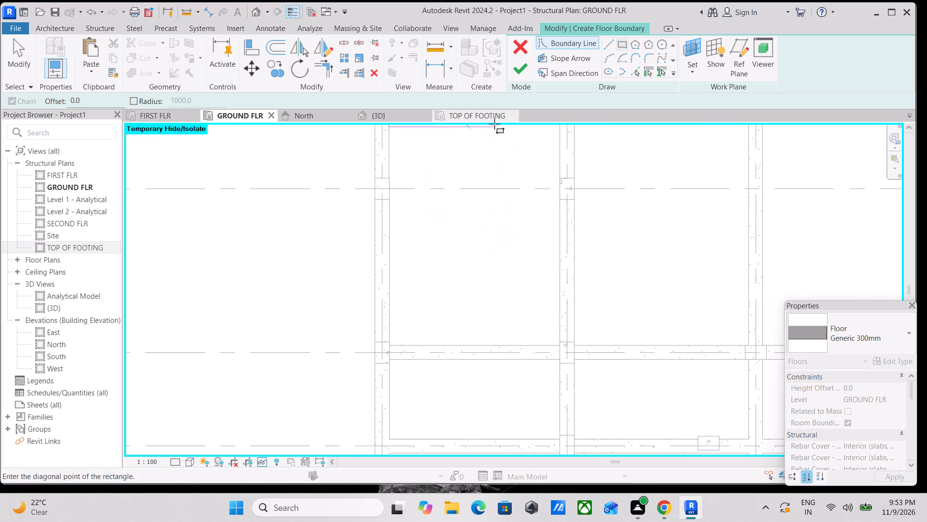
scroll(536, 198, down, 3)
click(554, 299)
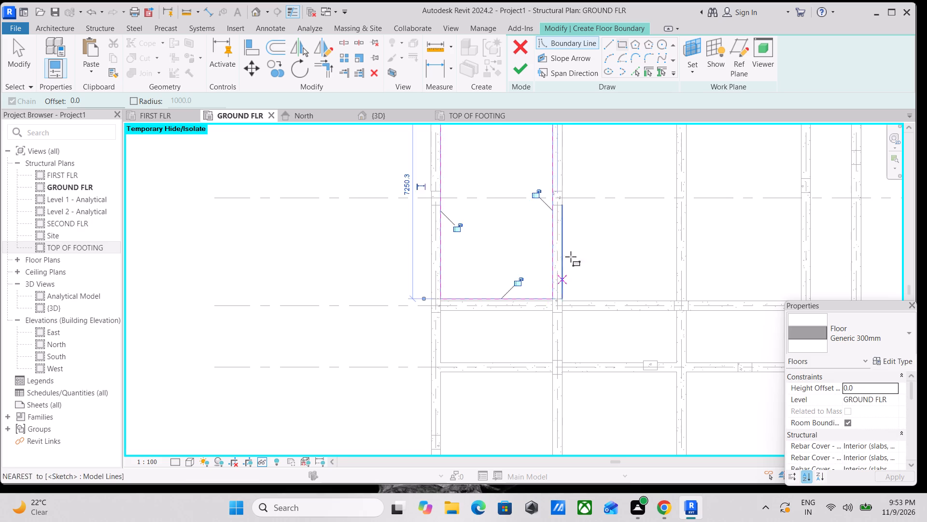
Sketch a second rectangular floor boundary about 7400 mm long between the beam faces of the adjacent bay to the east.
scroll(593, 222, down, 5)
middle_drag(594, 222, 589, 302)
scroll(589, 225, up, 10)
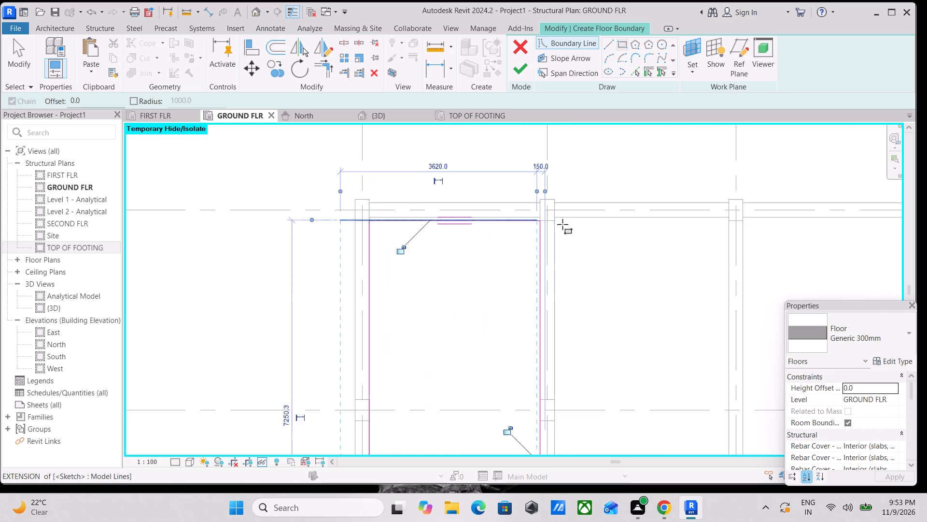
scroll(562, 224, up, 2)
click(549, 214)
scroll(653, 338, down, 1)
middle_drag(650, 336, 553, 191)
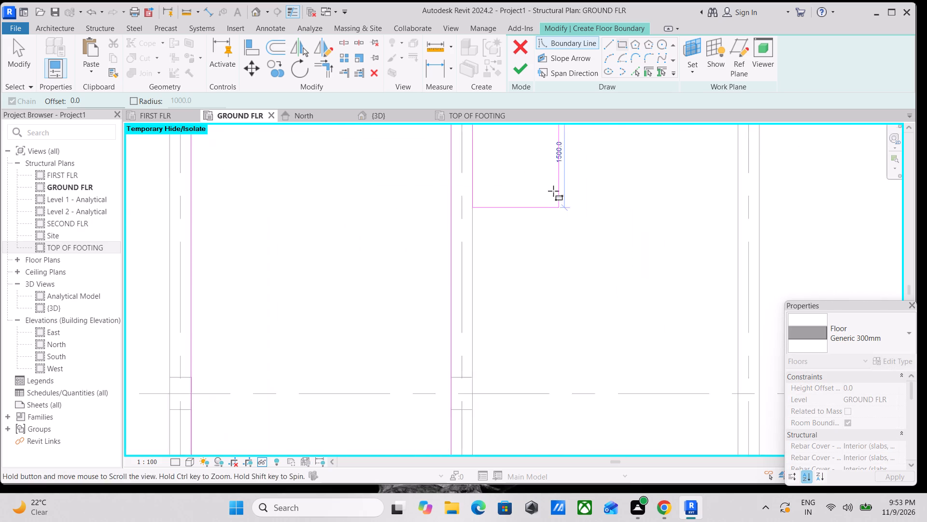
middle_drag(553, 191, 555, 196)
scroll(578, 229, down, 2)
middle_drag(581, 233, 506, 153)
scroll(549, 227, down, 1)
middle_drag(549, 228, 504, 139)
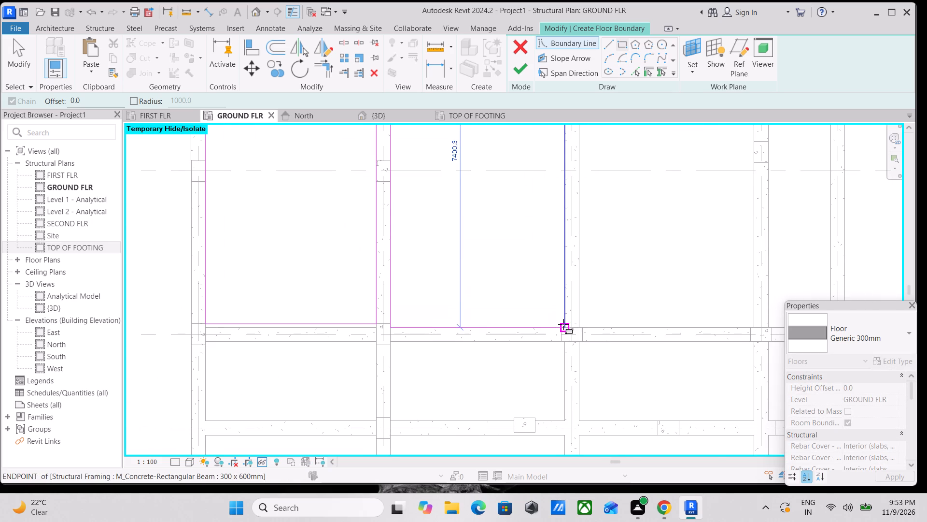
click(563, 325)
Sketch a third rectangular floor boundary about 3708 by 7400 mm between the beam faces of the third bay from the west, between grids A and C.
scroll(629, 244, down, 5)
scroll(654, 213, down, 1)
middle_drag(654, 213, 653, 213)
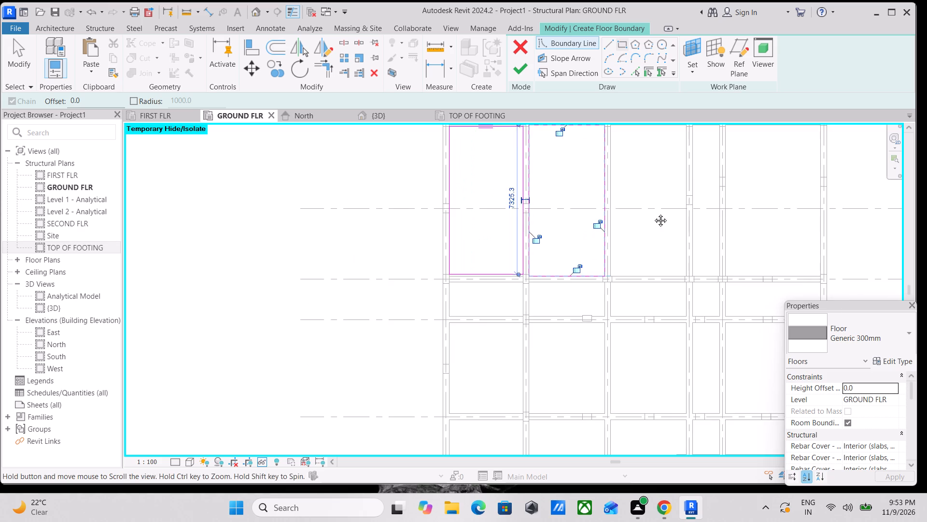
middle_drag(653, 213, 612, 336)
scroll(612, 250, down, 1)
middle_drag(612, 250, 599, 280)
scroll(555, 268, up, 9)
click(562, 271)
scroll(576, 283, down, 1)
middle_drag(598, 313, 513, 149)
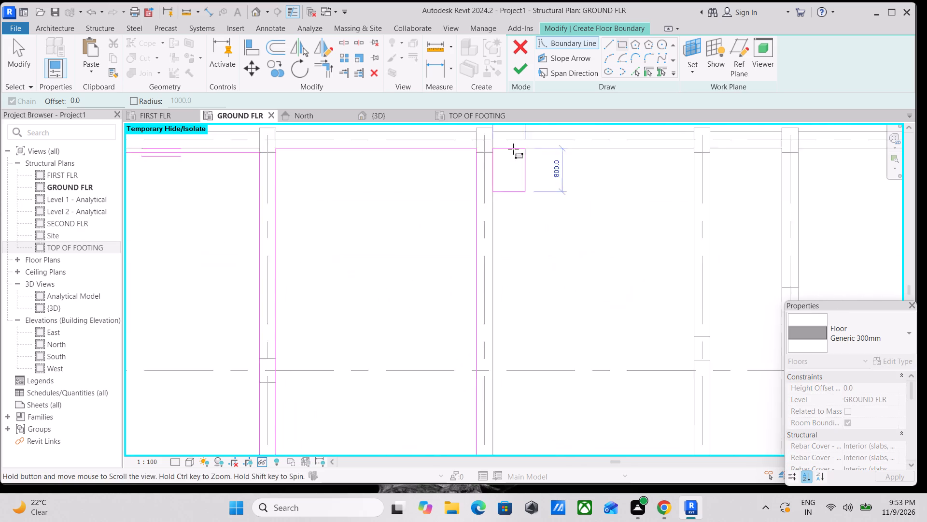
middle_drag(513, 149, 517, 163)
scroll(588, 260, down, 2)
middle_drag(586, 256, 548, 153)
scroll(548, 153, down, 2)
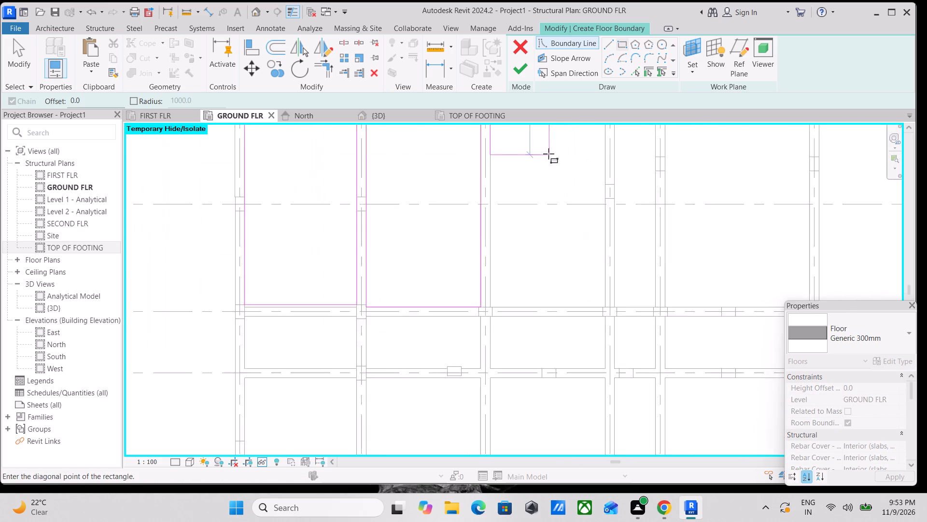
scroll(548, 154, down, 1)
middle_drag(548, 154, 523, 96)
scroll(571, 228, up, 3)
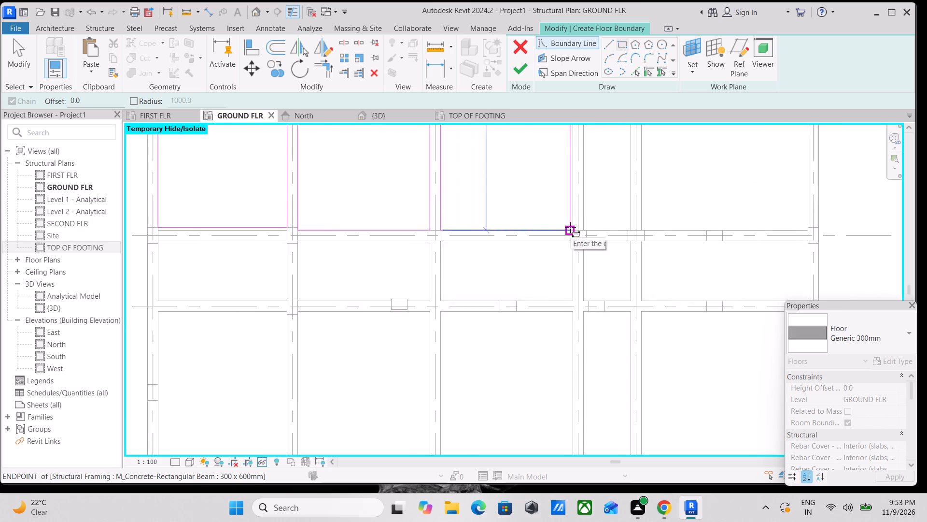
click(574, 228)
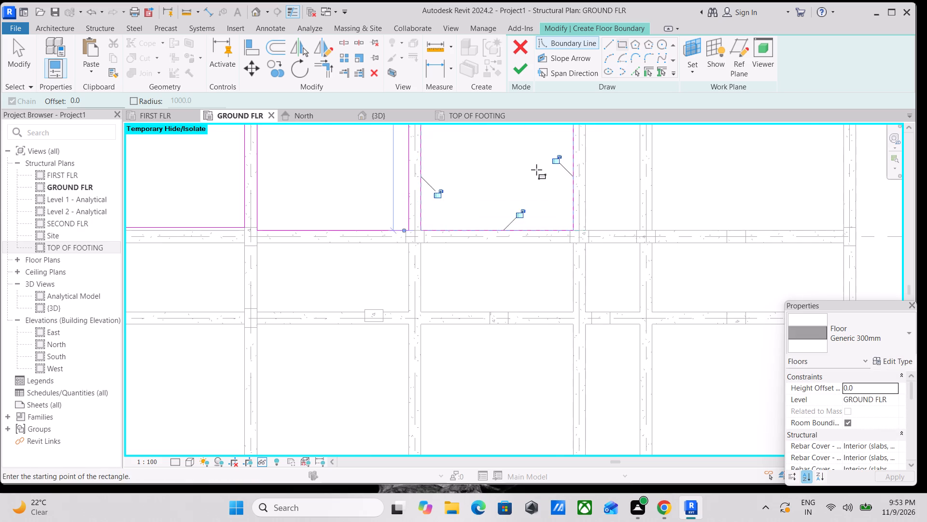
Sketch a rectangular floor boundary about 1324 by 7400 mm inside the narrow fourth bay between grids A and C.
scroll(536, 170, down, 2)
middle_drag(536, 169, 516, 338)
scroll(591, 213, down, 1)
middle_drag(591, 215, 577, 243)
scroll(551, 170, up, 8)
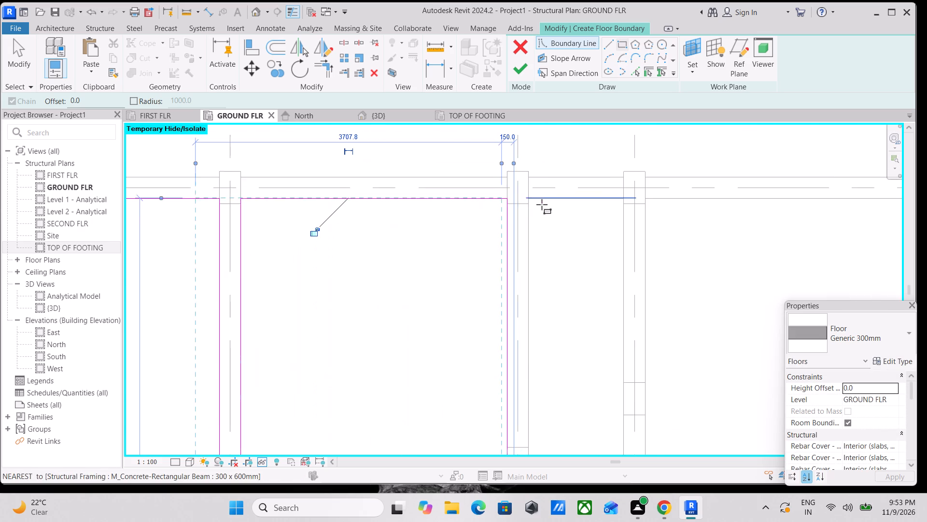
click(526, 199)
scroll(555, 274, down, 2)
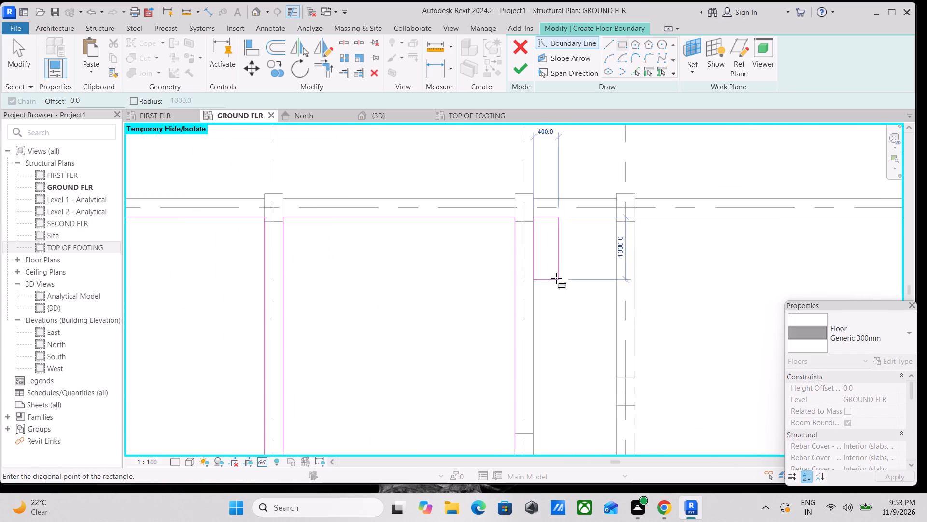
scroll(556, 278, down, 1)
middle_drag(553, 276, 512, 110)
middle_drag(528, 219, 517, 51)
middle_drag(526, 246, 523, 238)
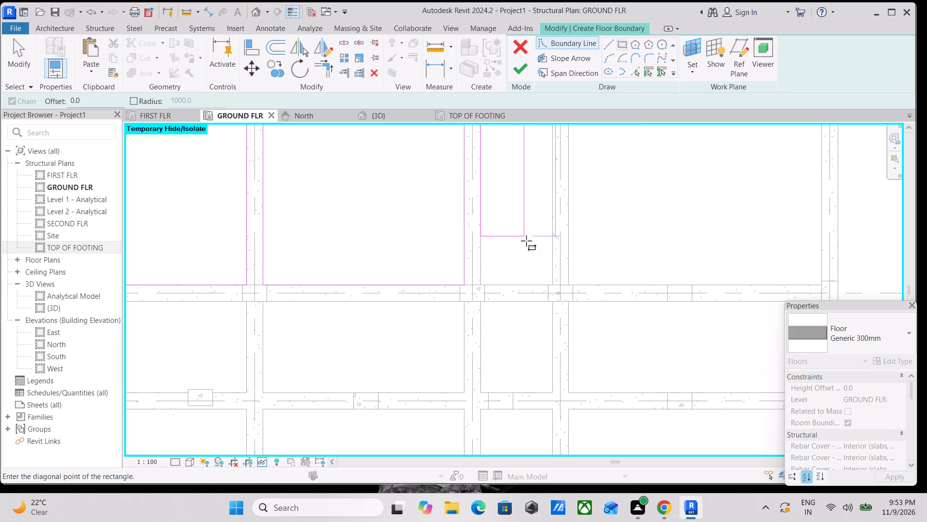
scroll(550, 283, up, 3)
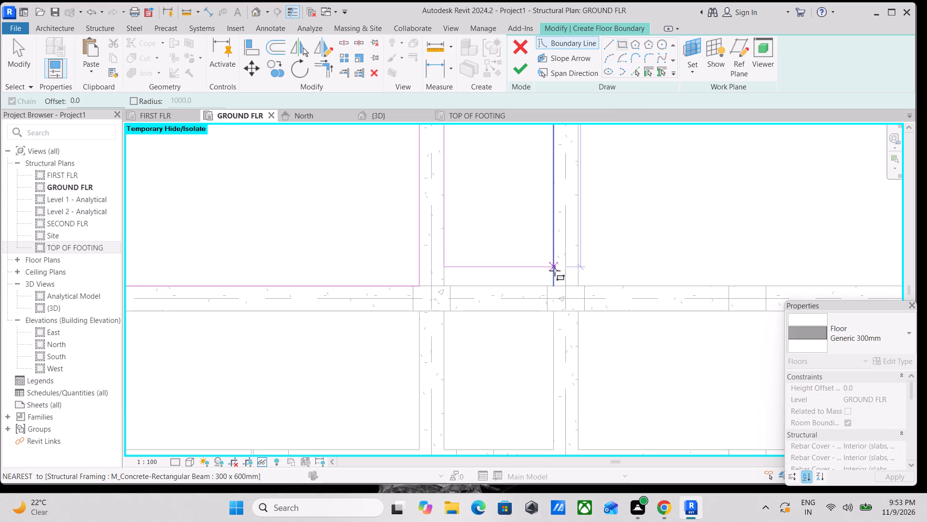
click(555, 286)
Sketch a rectangular floor boundary about 4662 by 7400 mm inside the easternmost bay between grids A and C.
scroll(688, 192, down, 7)
middle_drag(688, 186, 658, 278)
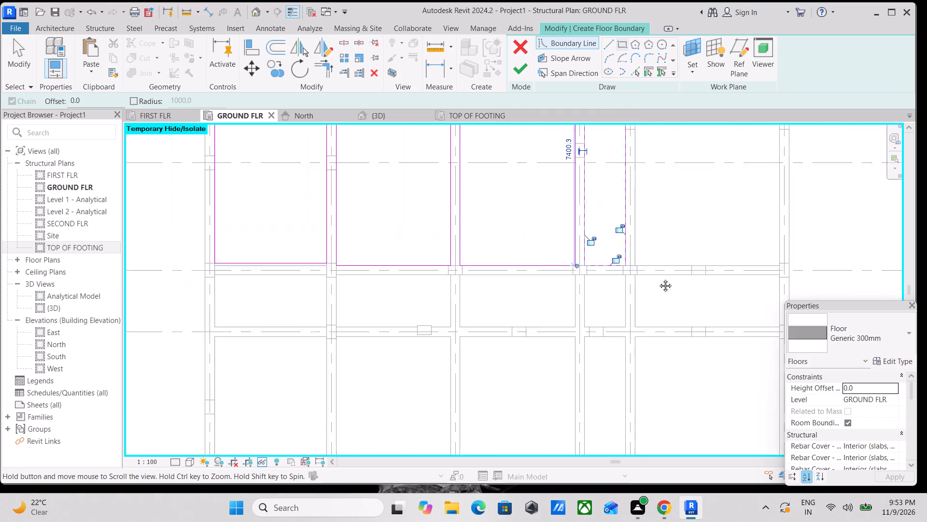
middle_drag(658, 278, 631, 341)
scroll(627, 216, down, 2)
middle_drag(627, 217, 598, 262)
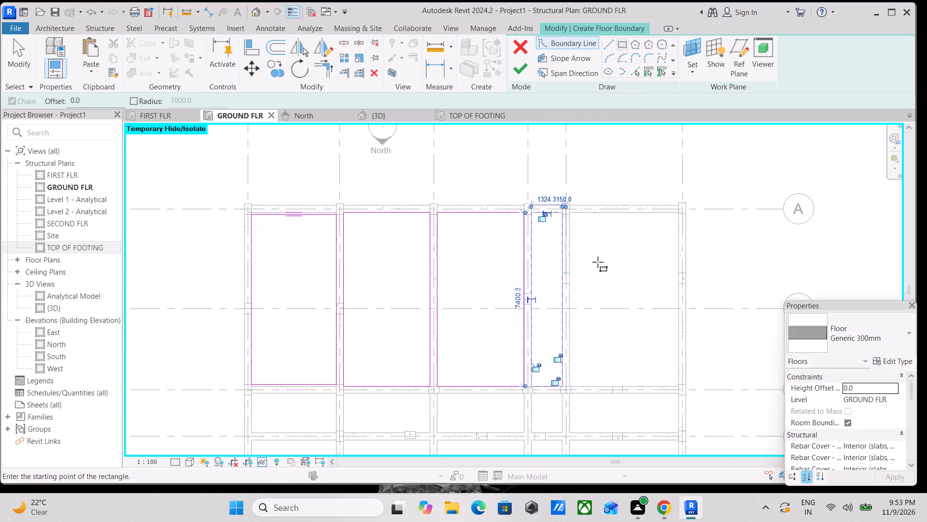
scroll(593, 232, up, 11)
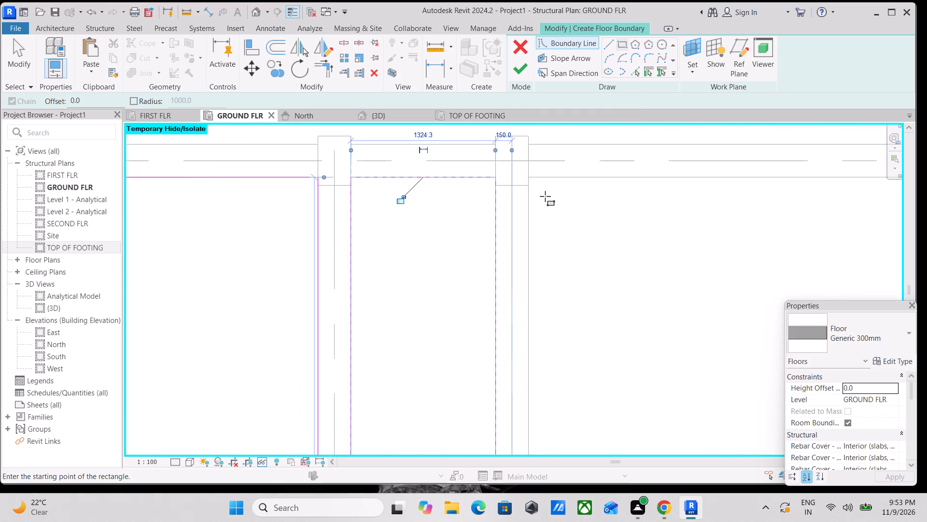
click(530, 177)
scroll(637, 298, down, 2)
middle_drag(606, 275, 483, 115)
scroll(612, 255, down, 2)
middle_drag(595, 239, 576, 216)
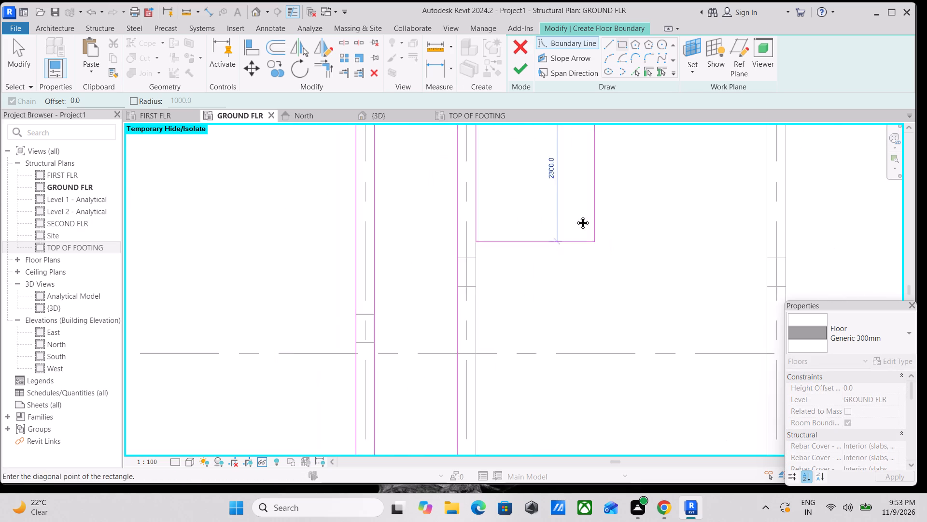
scroll(576, 216, down, 1)
middle_drag(576, 216, 496, 88)
scroll(500, 92, up, 1)
scroll(601, 294, down, 1)
scroll(648, 356, up, 3)
click(633, 357)
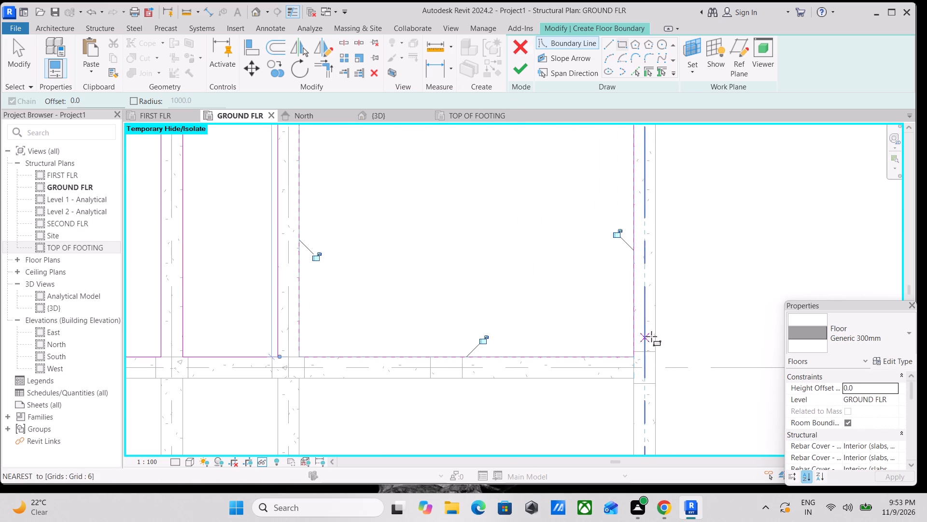
Sketch a rectangular floor boundary about 3617 by 1680 mm between the beam faces of the westernmost bay between grids C and D.
scroll(680, 312, down, 12)
middle_drag(401, 298, 438, 226)
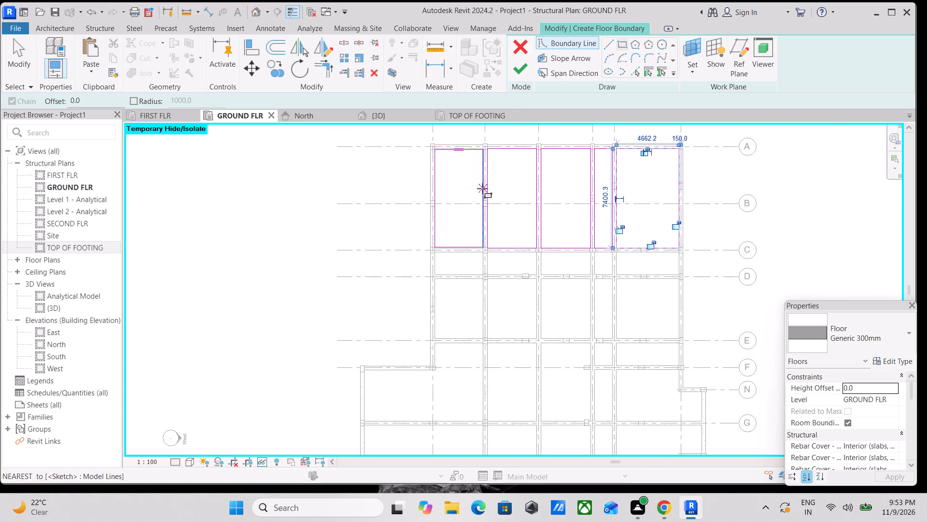
scroll(467, 248, up, 4)
scroll(424, 274, up, 4)
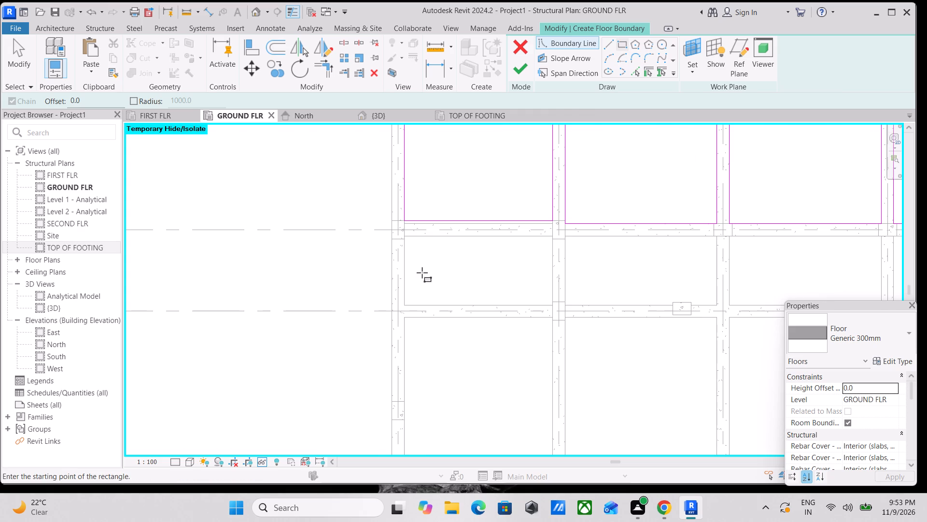
scroll(420, 260, up, 7)
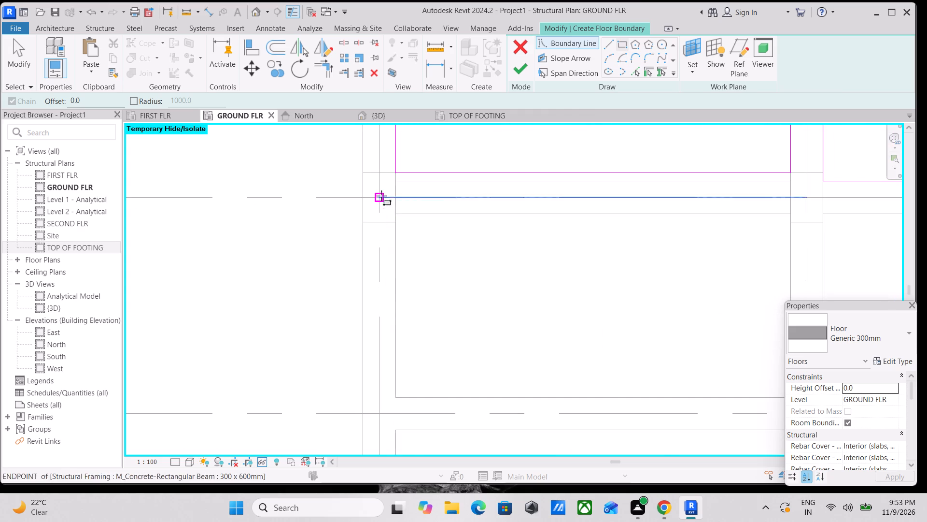
click(397, 215)
scroll(592, 377, down, 3)
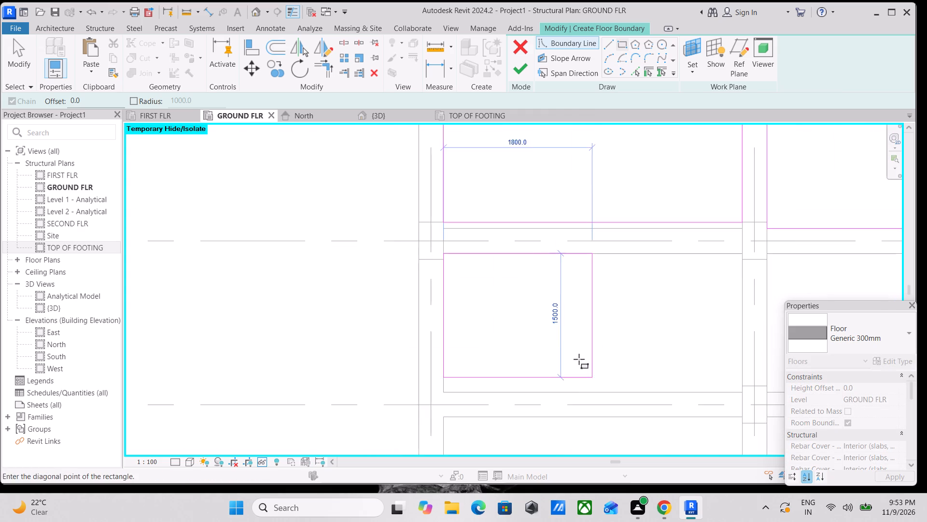
middle_drag(573, 353, 519, 294)
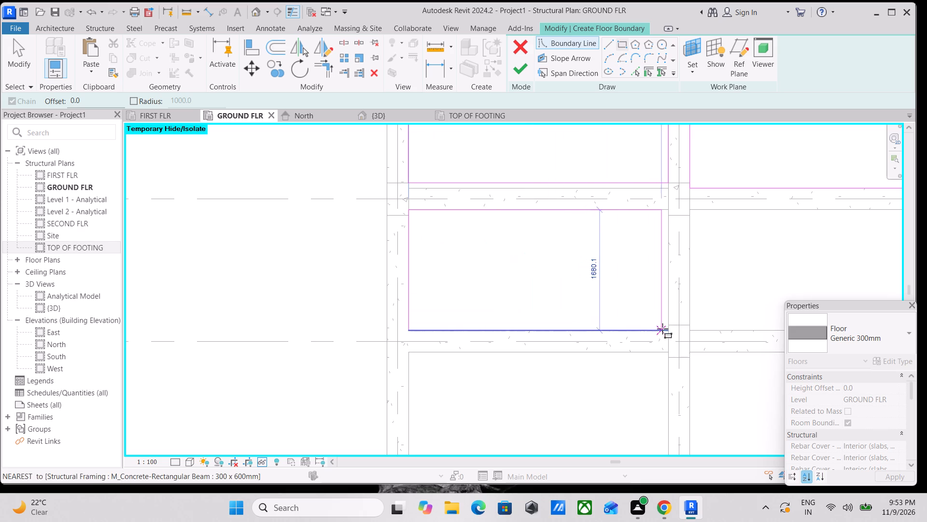
click(670, 332)
Sketch a rectangular floor boundary about 3697 by 1680 mm inside the second bay from the west between grids C and D.
scroll(749, 262, down, 2)
middle_drag(733, 261, 569, 279)
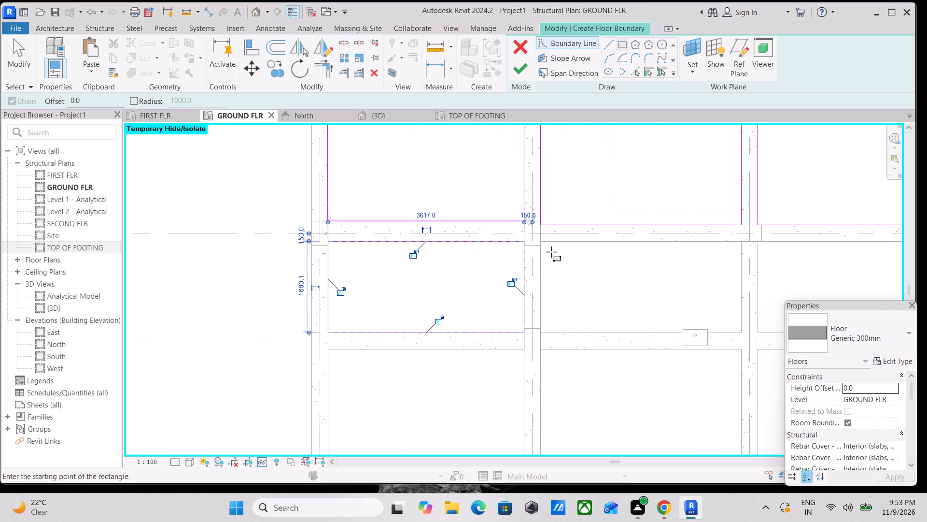
scroll(552, 251, up, 7)
click(528, 227)
scroll(673, 327, down, 1)
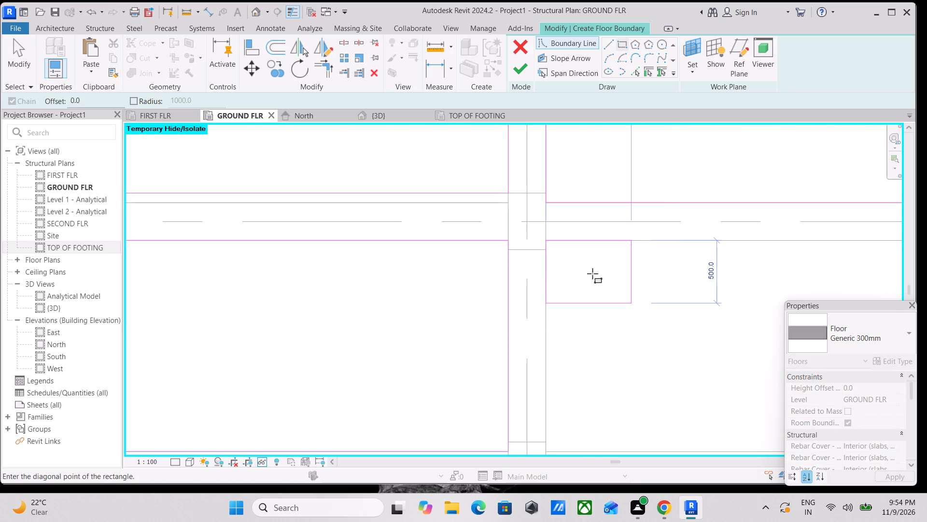
middle_drag(540, 230, 503, 197)
scroll(503, 197, down, 1)
scroll(650, 296, down, 1)
middle_drag(644, 292, 572, 235)
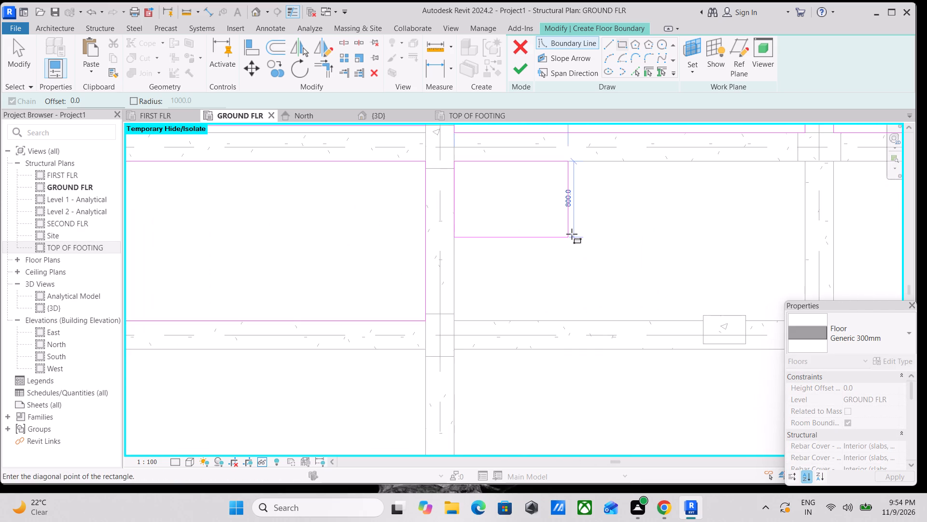
scroll(572, 235, down, 2)
middle_drag(572, 236, 508, 211)
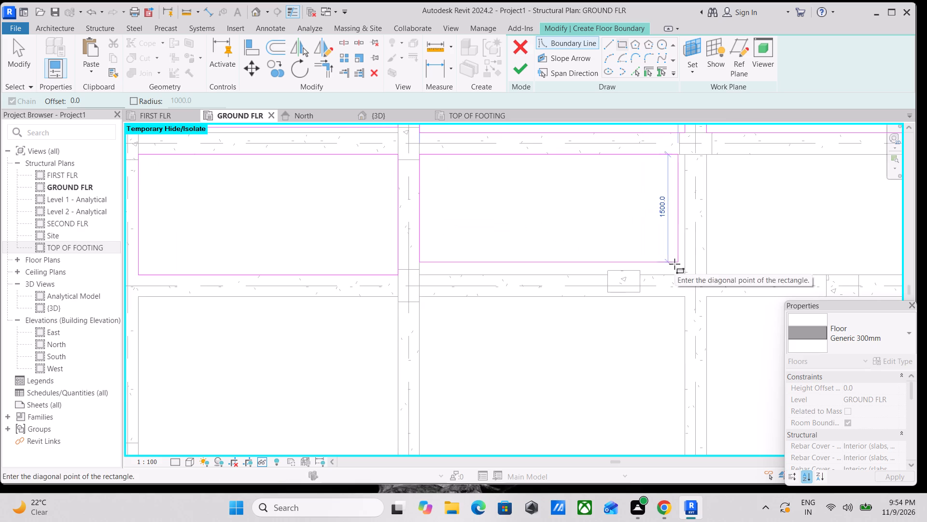
click(686, 275)
Sketch a rectangular floor boundary about 3708 by 1680 mm inside the third bay from the west between grids C and D.
scroll(649, 226, down, 2)
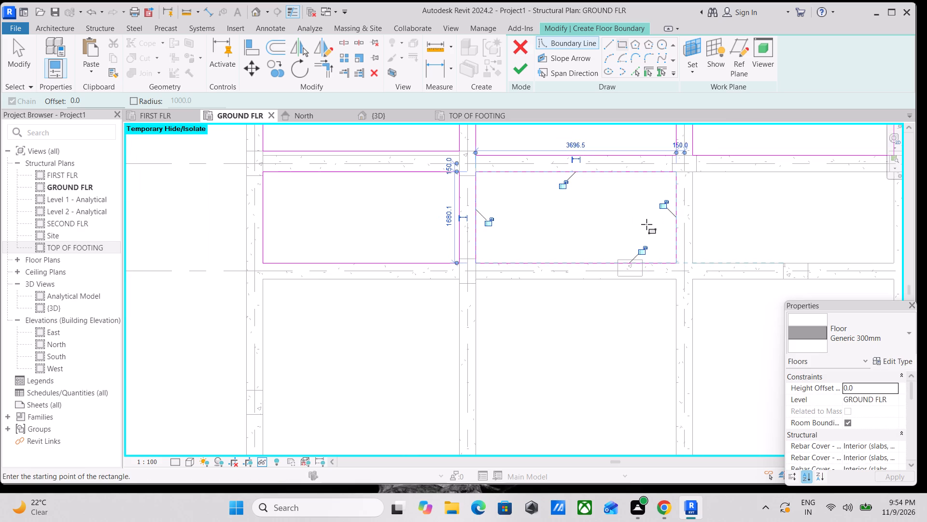
scroll(772, 206, down, 1)
middle_drag(752, 200, 615, 217)
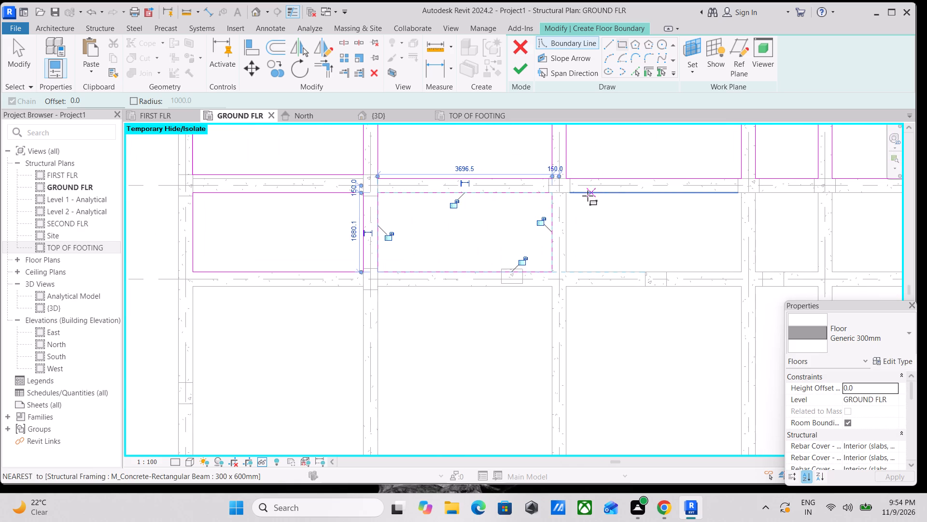
scroll(577, 192, up, 3)
drag(561, 194, 565, 195)
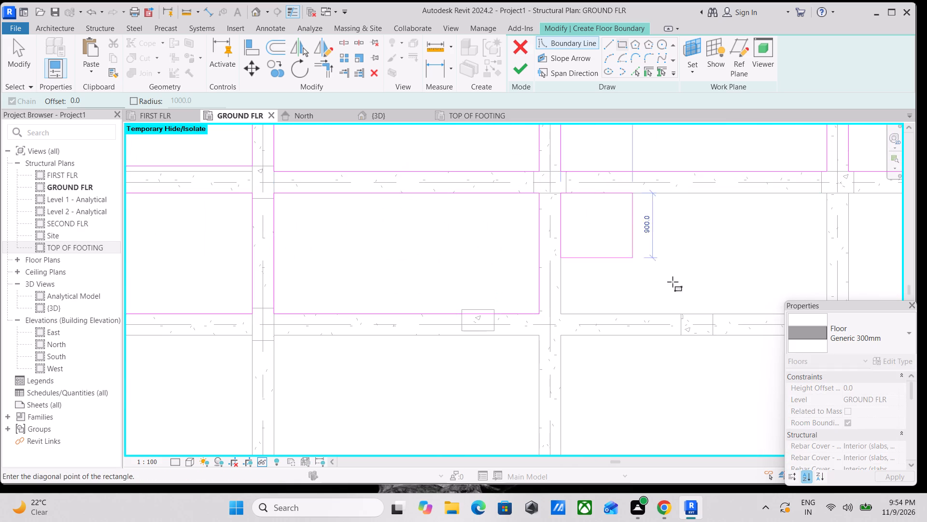
middle_drag(701, 285, 589, 245)
click(711, 277)
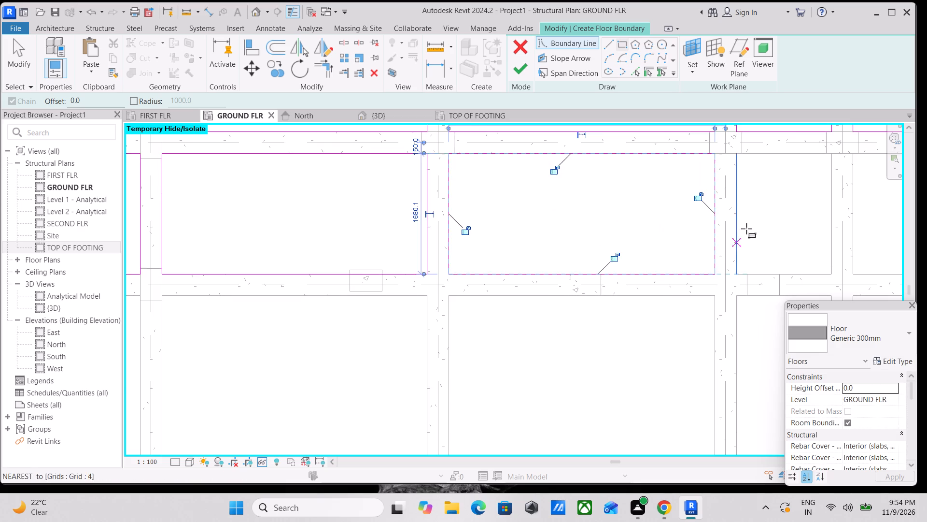
Sketch a rectangular floor boundary between the beam faces of the narrow fourth bay between grids C and D.
scroll(746, 229, down, 2)
middle_drag(736, 229, 698, 227)
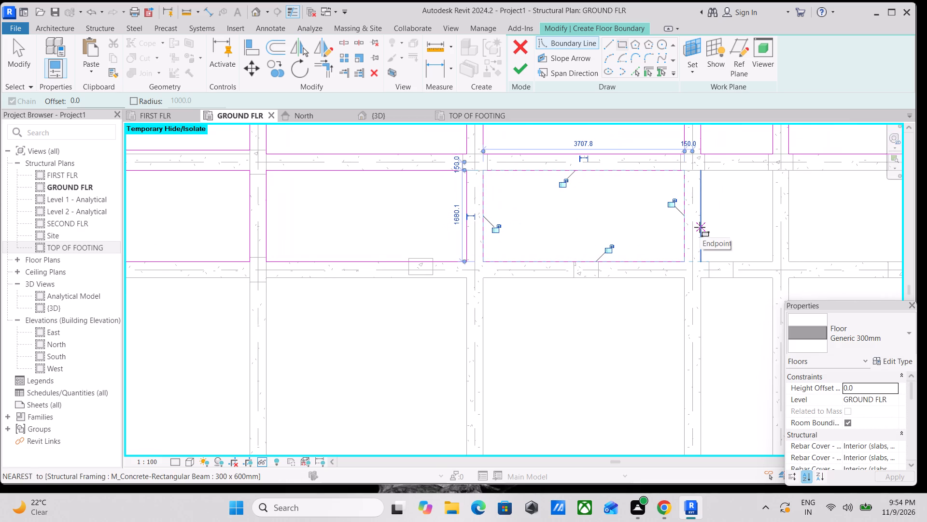
scroll(730, 196, up, 3)
middle_drag(730, 195, 647, 238)
scroll(644, 237, up, 1)
scroll(613, 203, up, 4)
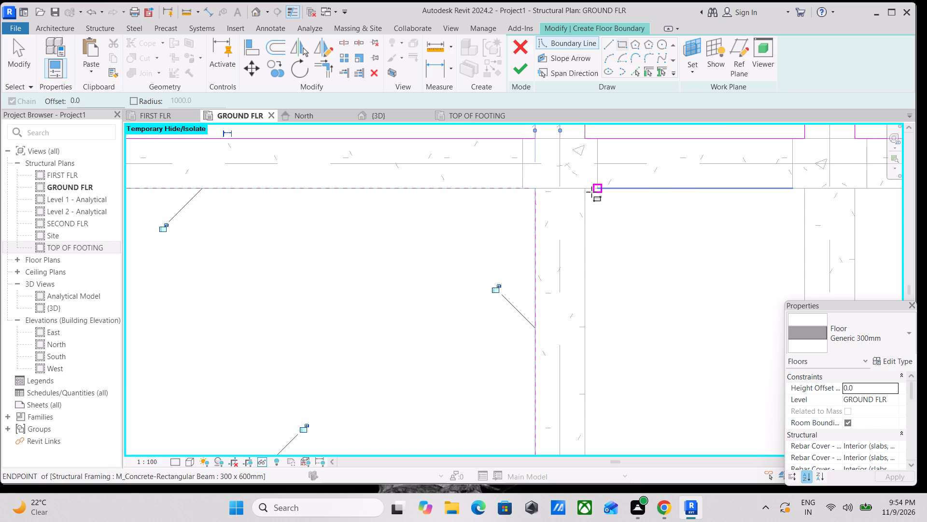
click(586, 190)
scroll(725, 310, down, 1)
middle_drag(725, 310, 682, 255)
scroll(734, 355, down, 2)
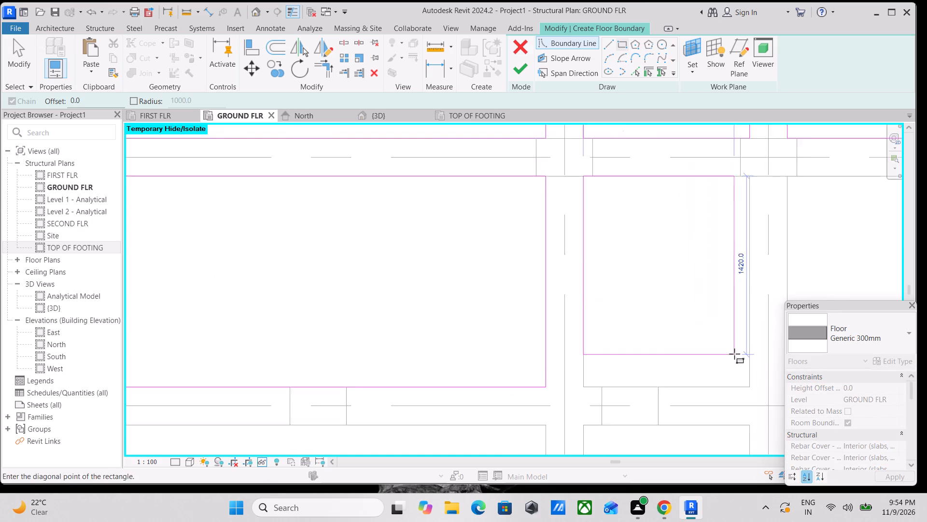
middle_drag(731, 349, 688, 296)
scroll(689, 296, up, 1)
click(707, 335)
Sketch a rectangular floor boundary about 4662 by 1680 mm inside the easternmost bay between grids C and D.
scroll(670, 236, down, 4)
middle_drag(659, 233, 530, 269)
scroll(583, 215, up, 4)
click(583, 198)
scroll(709, 318, down, 1)
middle_drag(702, 312, 685, 301)
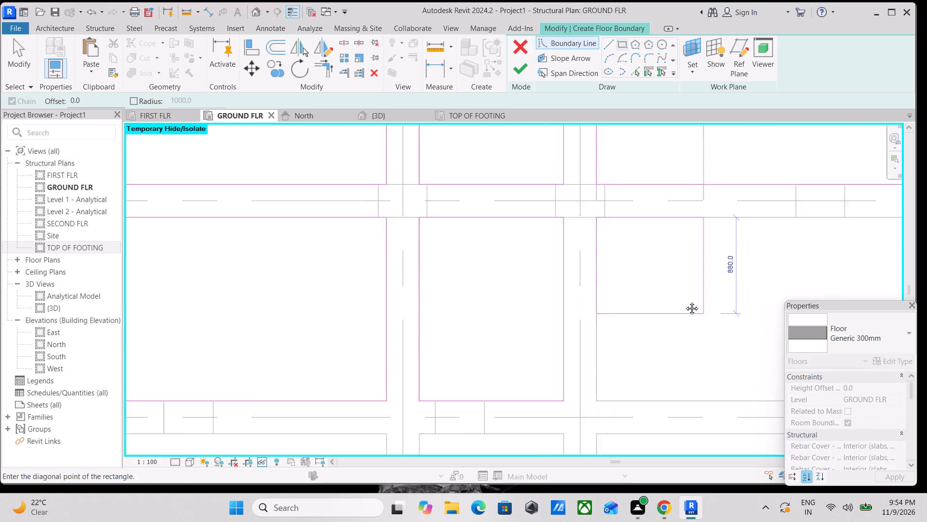
scroll(685, 301, down, 1)
middle_drag(685, 301, 609, 252)
scroll(610, 252, down, 2)
middle_drag(610, 251, 552, 221)
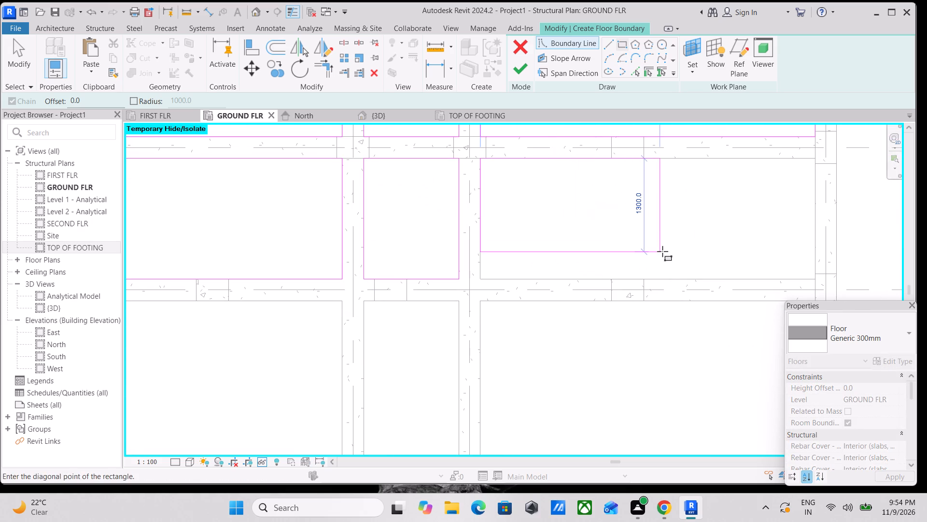
click(816, 276)
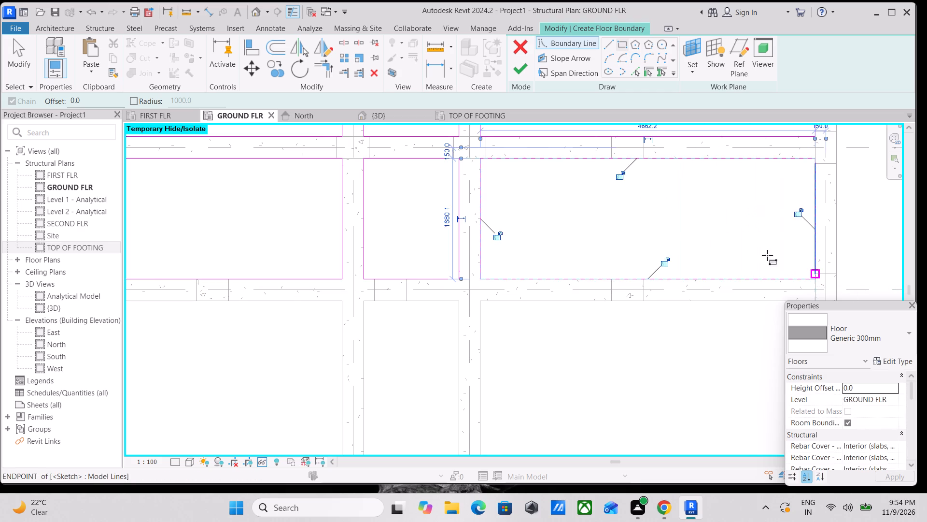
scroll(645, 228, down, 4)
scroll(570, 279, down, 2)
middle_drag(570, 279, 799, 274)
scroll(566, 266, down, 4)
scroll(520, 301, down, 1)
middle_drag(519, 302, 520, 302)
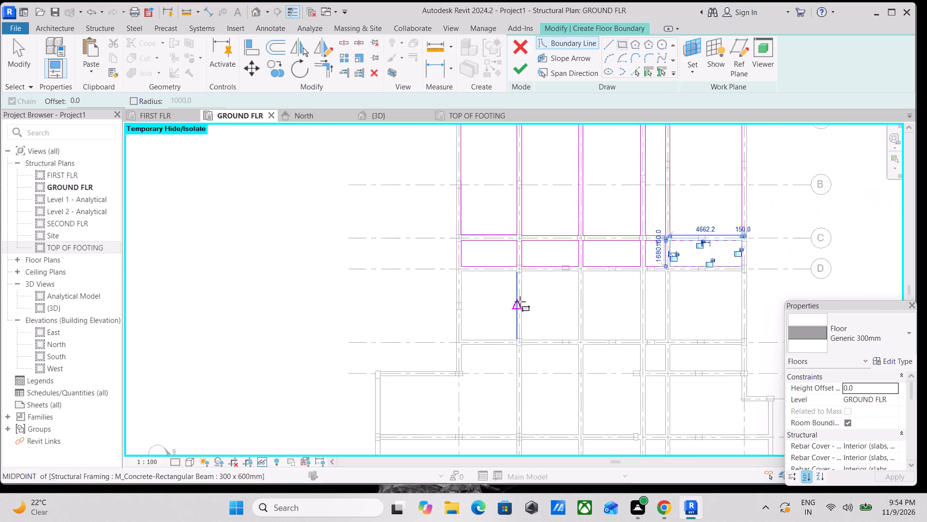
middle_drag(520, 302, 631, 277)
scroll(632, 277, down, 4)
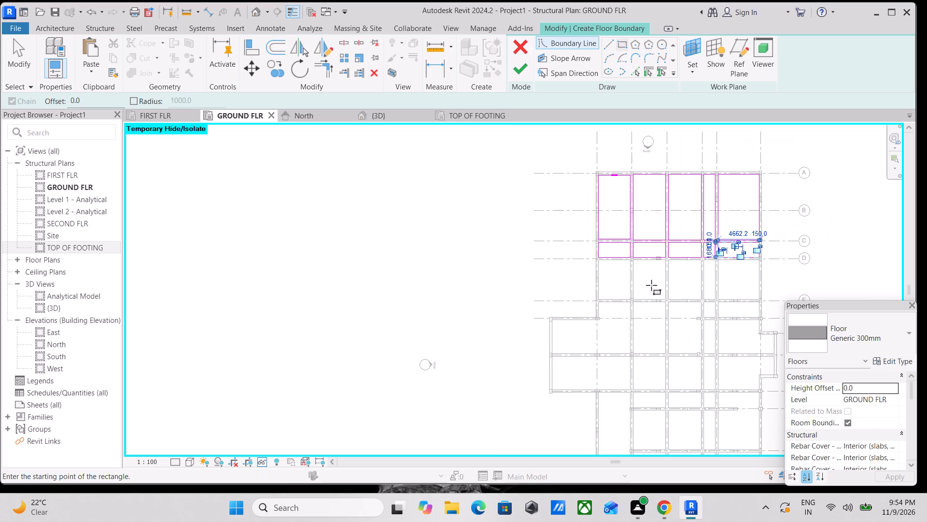
Sketch a rectangular floor boundary about 3617 by 4458 mm inside the westernmost bay between grids D and E.
scroll(661, 318, up, 2)
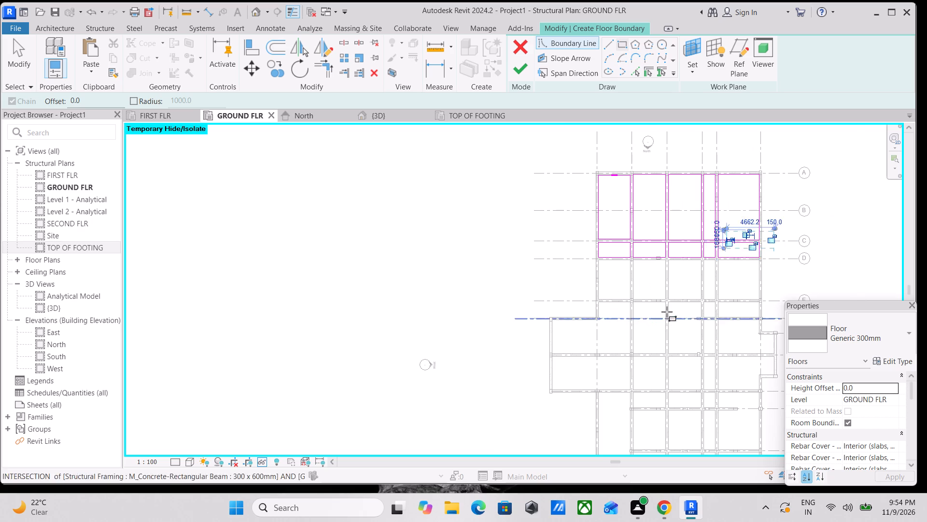
scroll(806, 253, up, 3)
scroll(716, 285, up, 4)
scroll(762, 212, up, 4)
scroll(714, 135, down, 3)
scroll(457, 245, down, 4)
middle_drag(403, 261, 748, 150)
scroll(407, 261, up, 1)
scroll(762, 144, up, 1)
scroll(722, 151, down, 3)
middle_drag(595, 185, 652, 244)
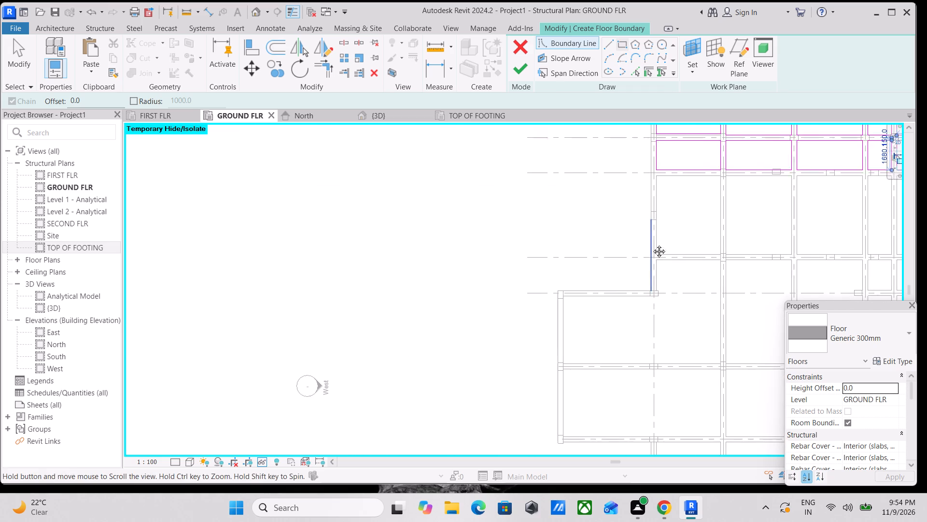
middle_drag(652, 244, 652, 244)
scroll(659, 172, up, 7)
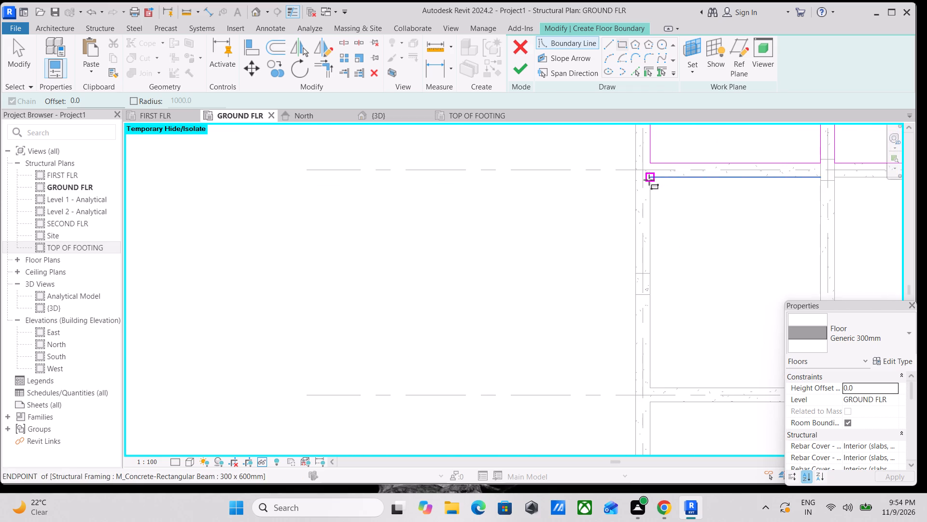
drag(649, 180, 654, 183)
middle_drag(771, 363, 655, 268)
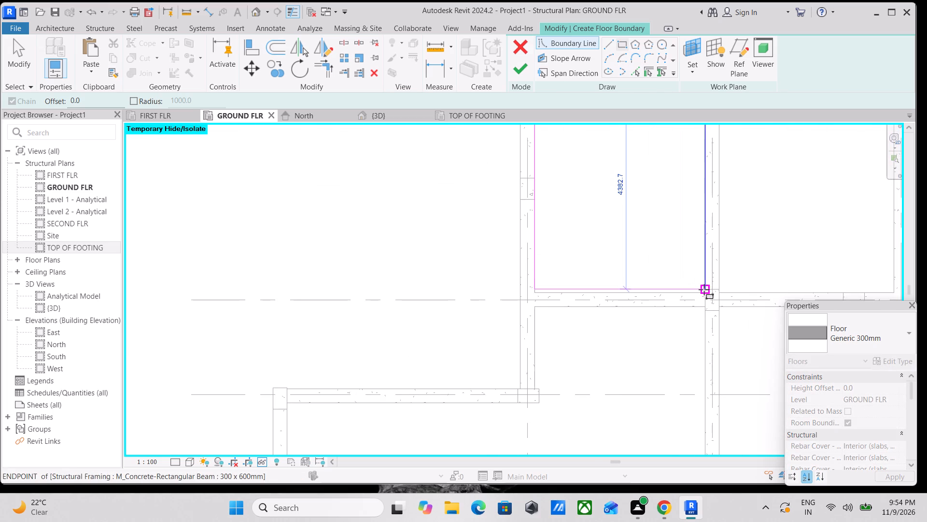
scroll(704, 292, up, 7)
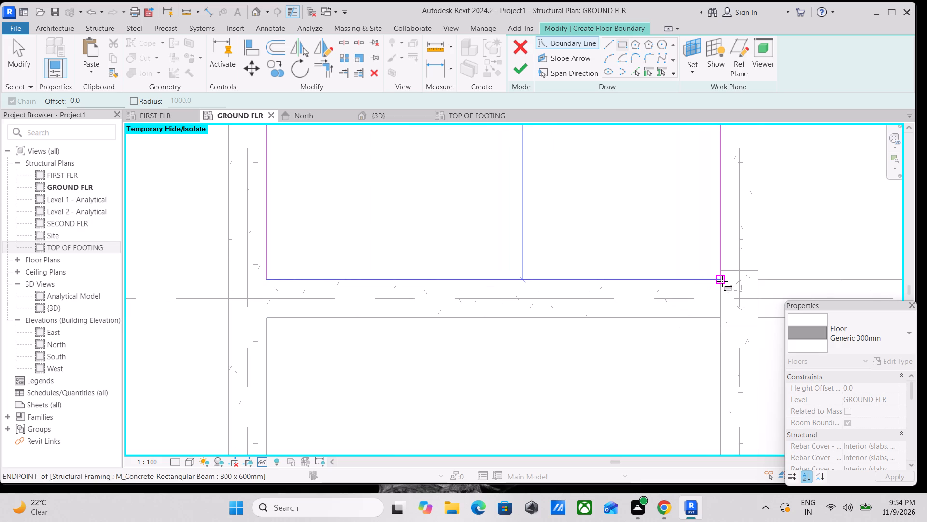
click(722, 281)
Sketch a rectangular floor boundary about 3697 by 4458 mm inside the second bay from the west between grids D and E.
scroll(571, 161, down, 6)
middle_drag(604, 150, 544, 278)
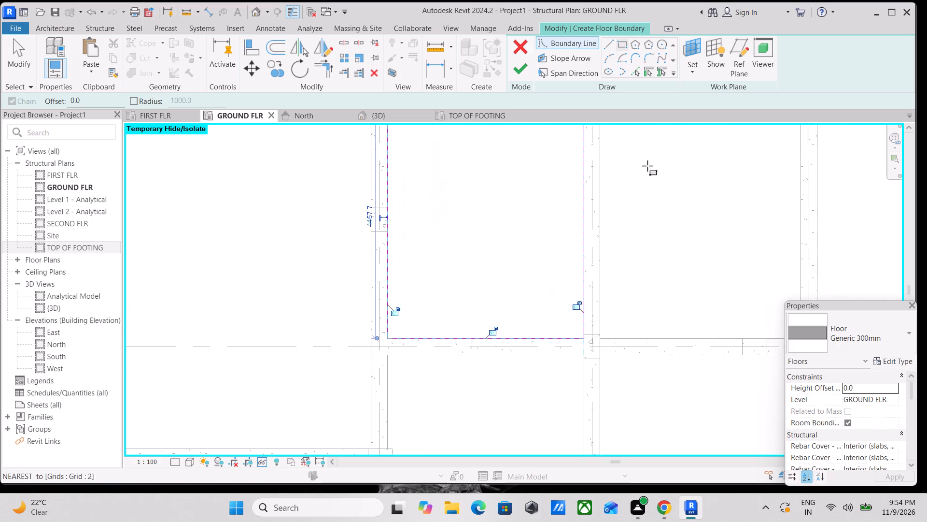
middle_drag(647, 166, 571, 294)
scroll(549, 244, up, 3)
scroll(490, 207, up, 4)
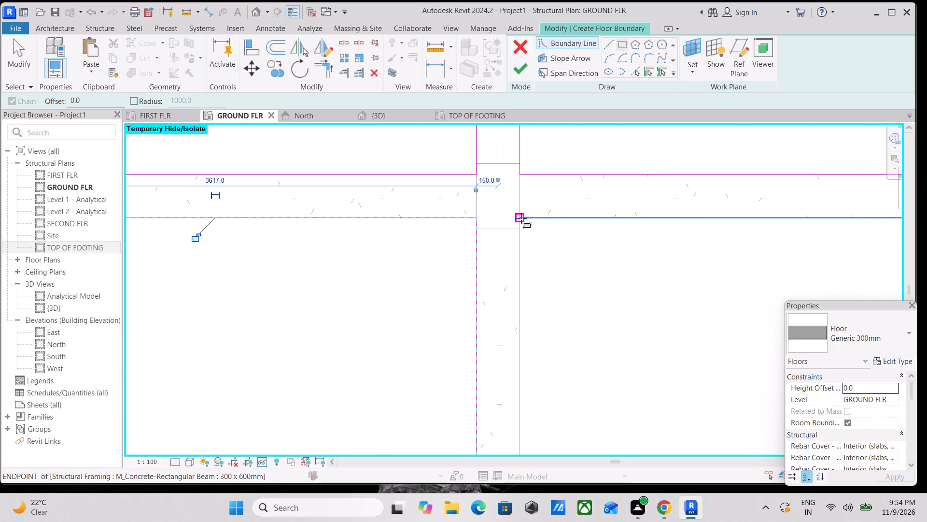
click(521, 218)
scroll(590, 322, down, 2)
middle_drag(586, 316, 545, 154)
scroll(671, 280, down, 1)
middle_drag(681, 303, 563, 141)
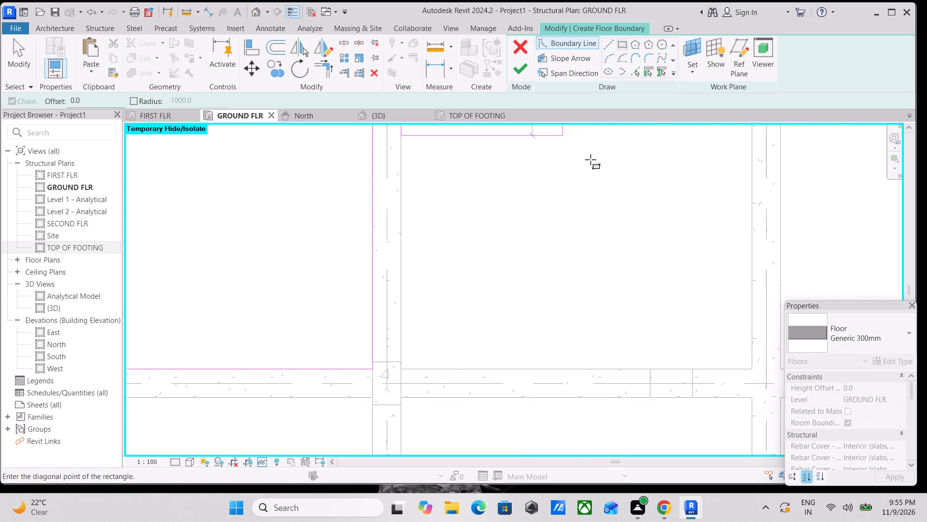
scroll(613, 187, down, 3)
middle_drag(619, 202, 601, 194)
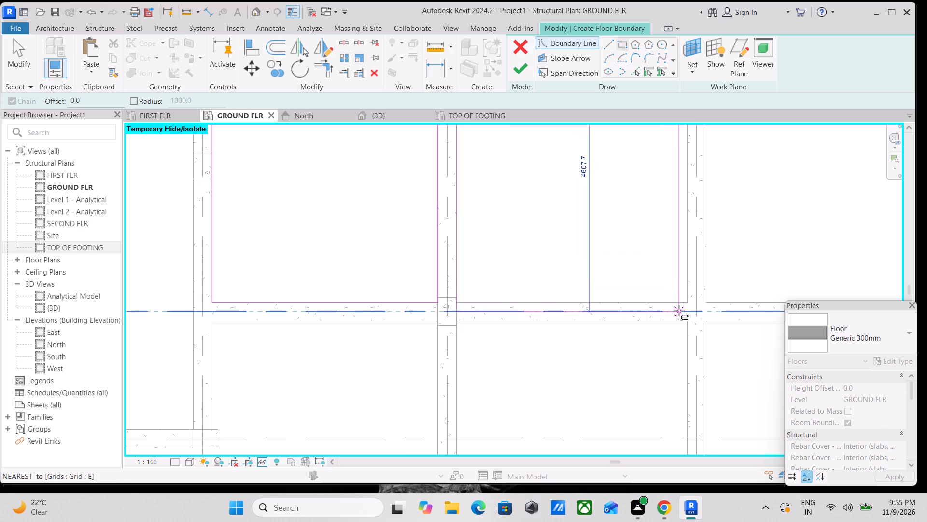
scroll(679, 311, up, 2)
click(688, 296)
Sketch a rectangular floor boundary about 3708 by 4458 mm inside the third bay from the west between grids D and E.
scroll(748, 194, down, 1)
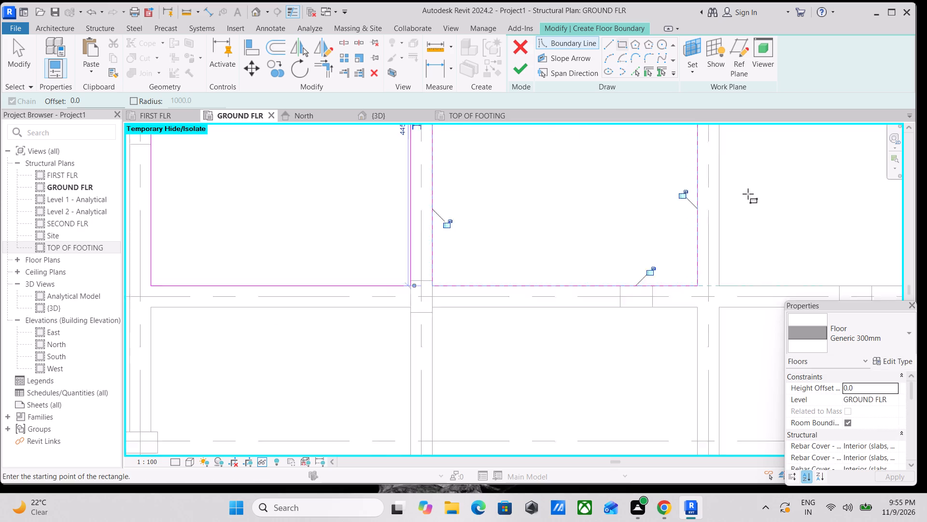
scroll(748, 194, down, 5)
middle_drag(758, 166, 576, 294)
scroll(576, 295, up, 1)
scroll(584, 283, down, 3)
middle_drag(584, 283, 582, 303)
scroll(575, 237, up, 5)
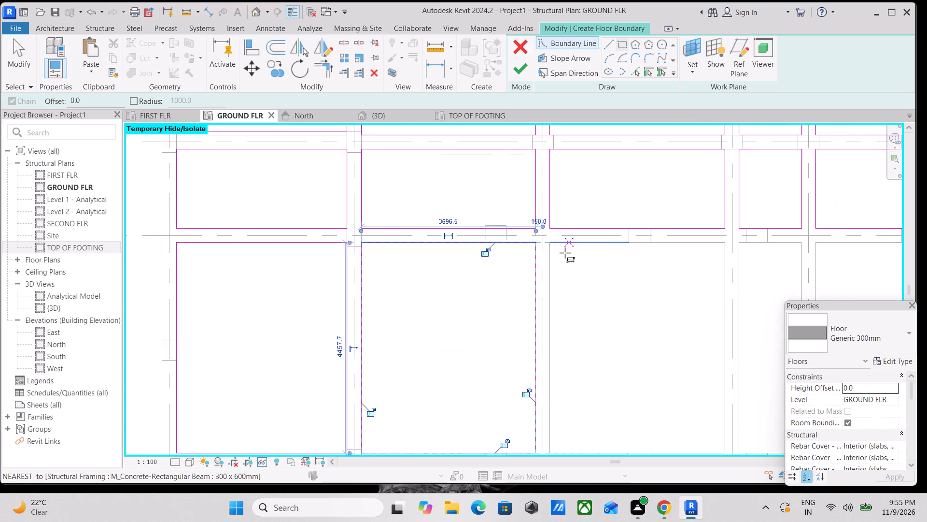
scroll(565, 253, up, 6)
click(535, 233)
scroll(613, 330, down, 2)
middle_drag(613, 328, 562, 171)
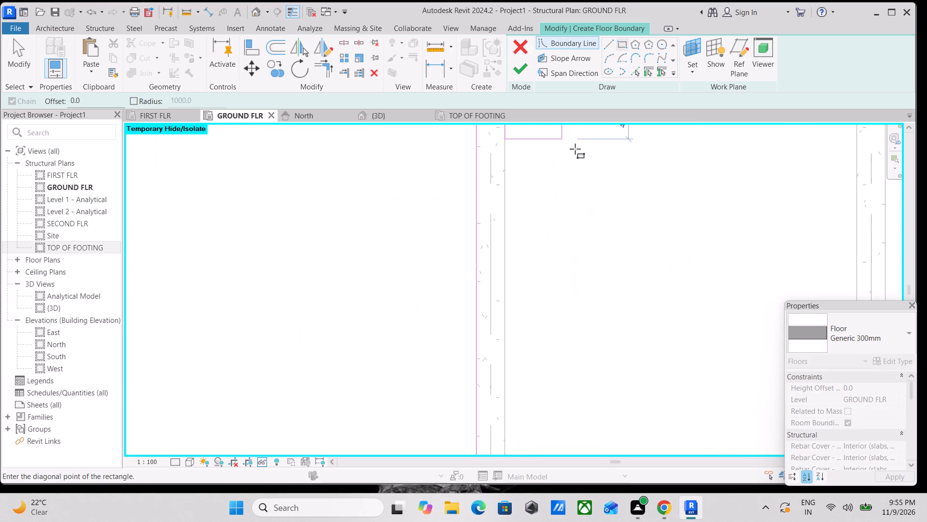
scroll(646, 242, down, 4)
middle_drag(632, 239, 561, 142)
scroll(696, 311, up, 3)
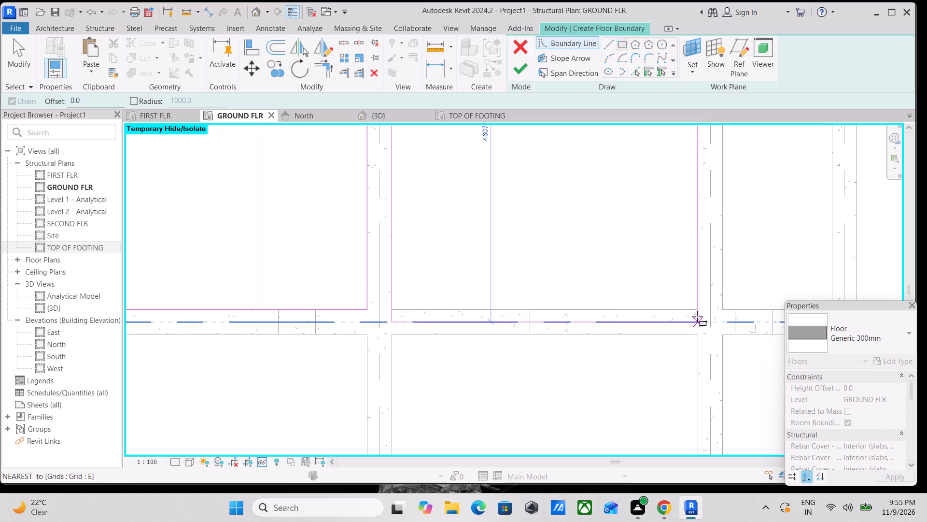
click(699, 309)
Sketch a rectangular floor boundary about 1324 by 4458 mm inside the narrow fourth bay between grids D and E.
scroll(585, 223, down, 7)
middle_drag(709, 144, 607, 268)
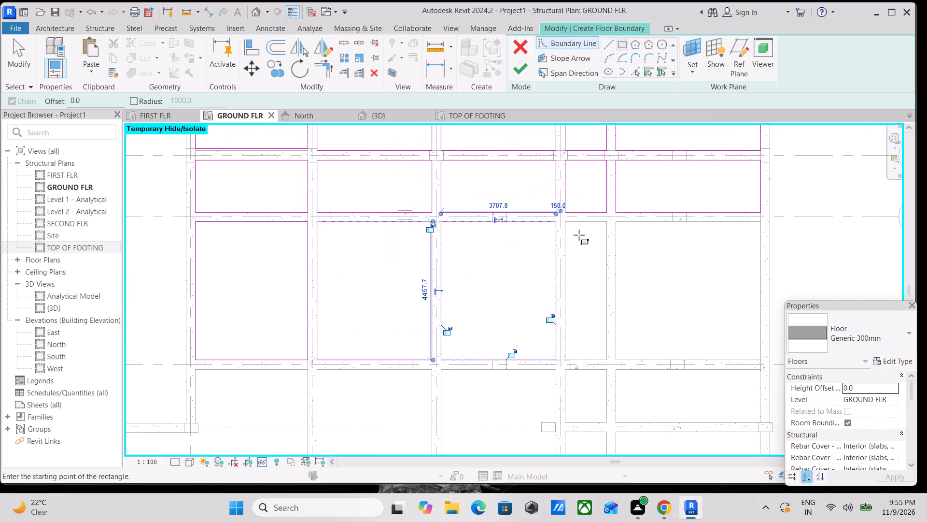
scroll(577, 229, up, 8)
click(543, 210)
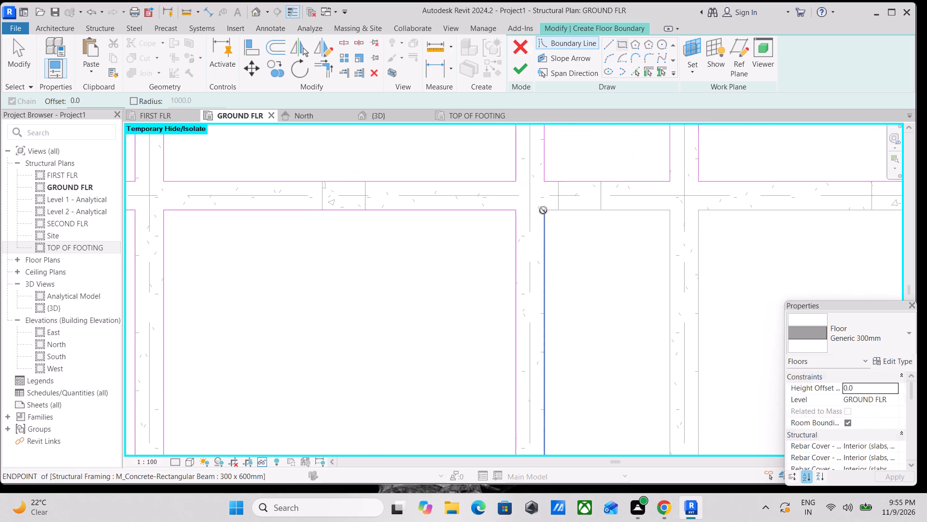
scroll(597, 310, down, 1)
middle_drag(597, 308, 588, 140)
scroll(587, 220, down, 1)
middle_drag(638, 302, 623, 235)
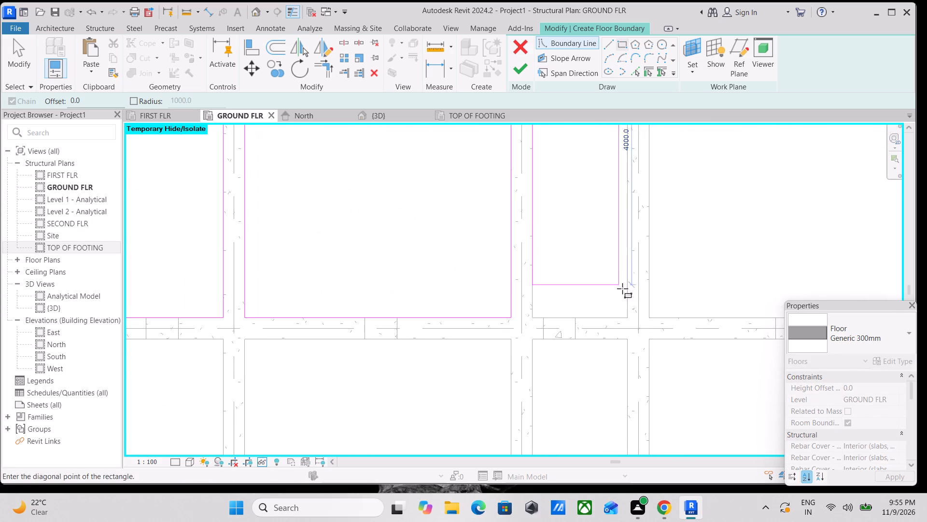
click(630, 316)
Sketch a rectangular floor boundary about 4660 by 4458 mm inside the easternmost bay between grids D and E.
scroll(734, 229, down, 2)
middle_drag(721, 237, 639, 391)
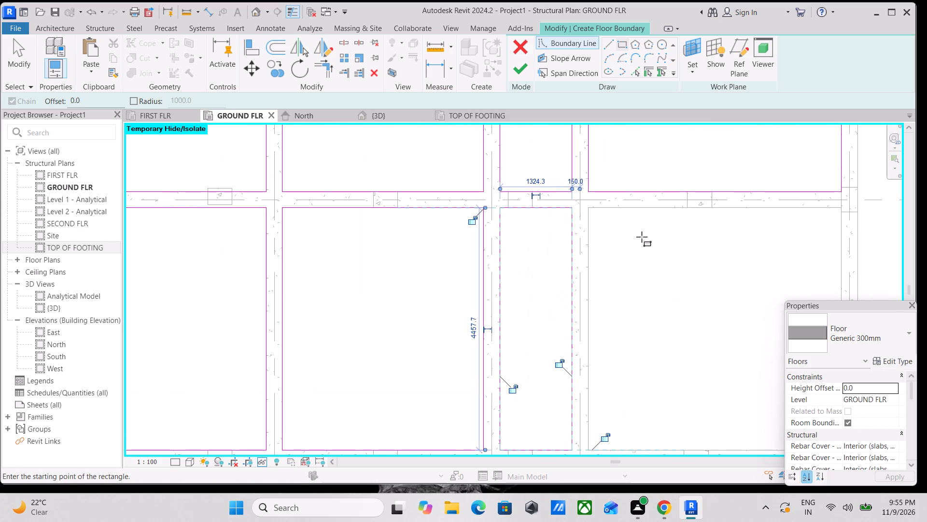
click(590, 206)
scroll(708, 339, down, 1)
middle_drag(708, 339, 604, 170)
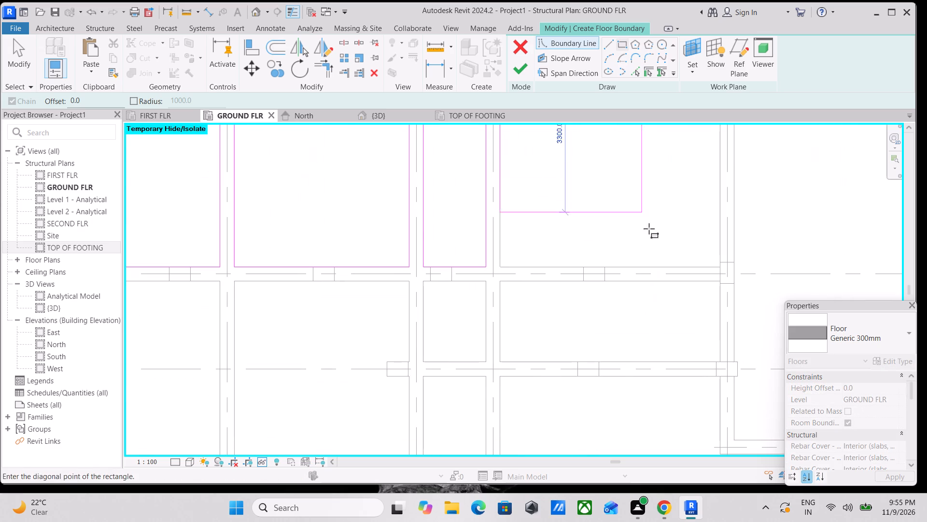
click(716, 267)
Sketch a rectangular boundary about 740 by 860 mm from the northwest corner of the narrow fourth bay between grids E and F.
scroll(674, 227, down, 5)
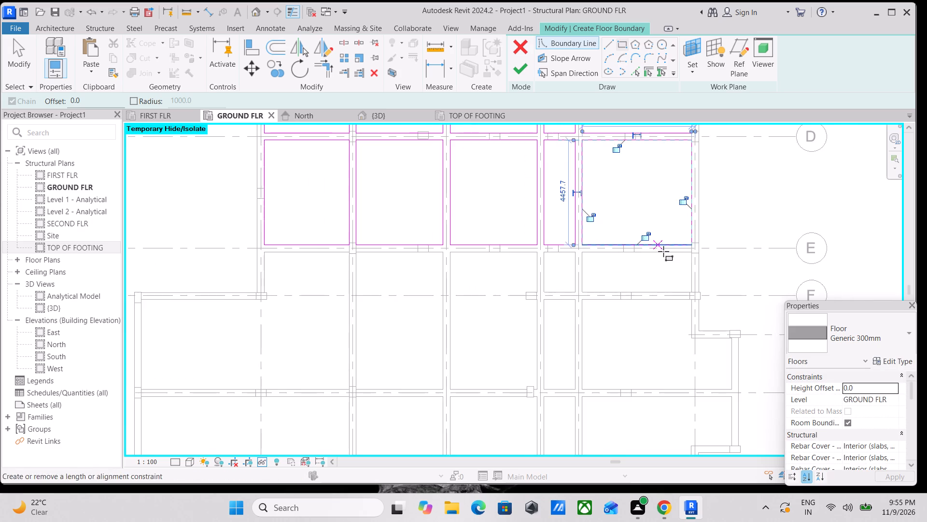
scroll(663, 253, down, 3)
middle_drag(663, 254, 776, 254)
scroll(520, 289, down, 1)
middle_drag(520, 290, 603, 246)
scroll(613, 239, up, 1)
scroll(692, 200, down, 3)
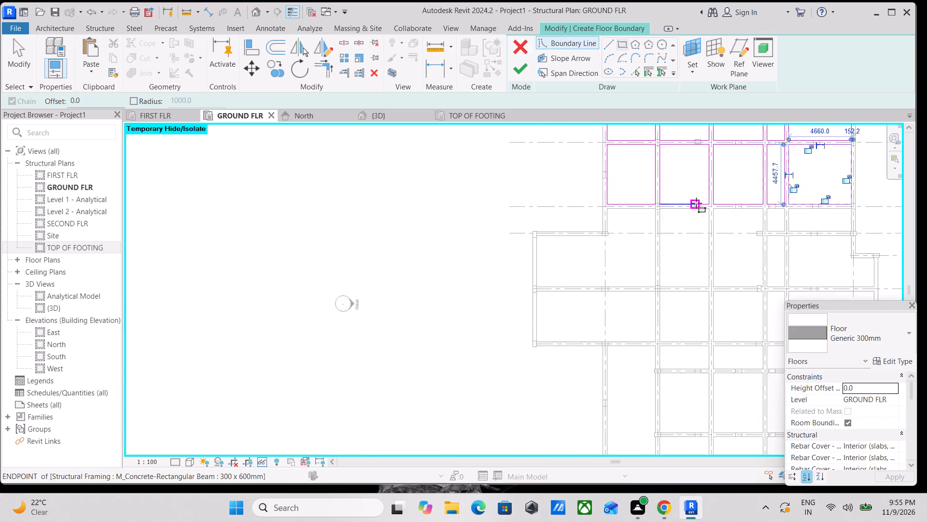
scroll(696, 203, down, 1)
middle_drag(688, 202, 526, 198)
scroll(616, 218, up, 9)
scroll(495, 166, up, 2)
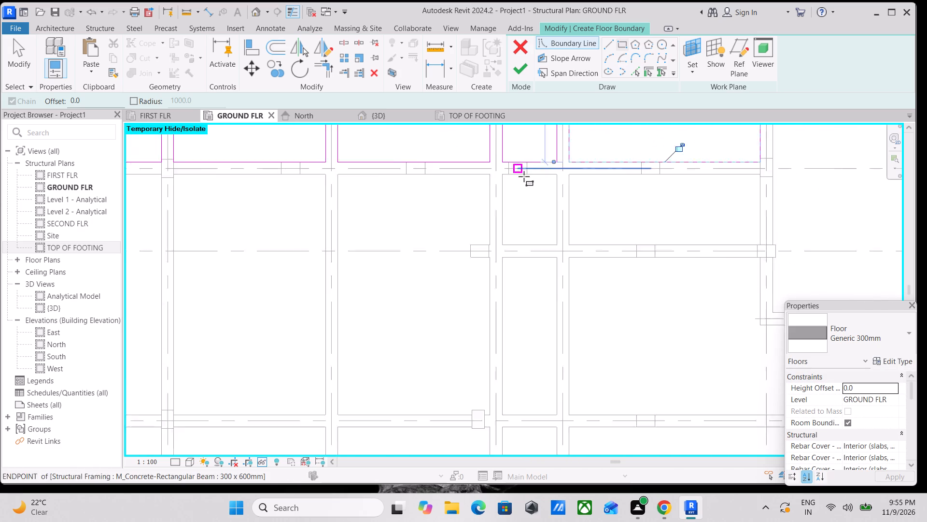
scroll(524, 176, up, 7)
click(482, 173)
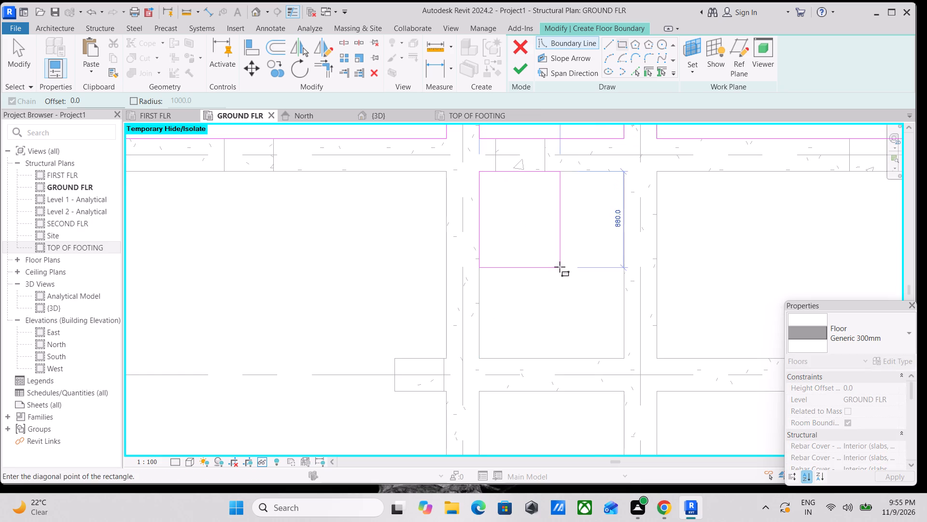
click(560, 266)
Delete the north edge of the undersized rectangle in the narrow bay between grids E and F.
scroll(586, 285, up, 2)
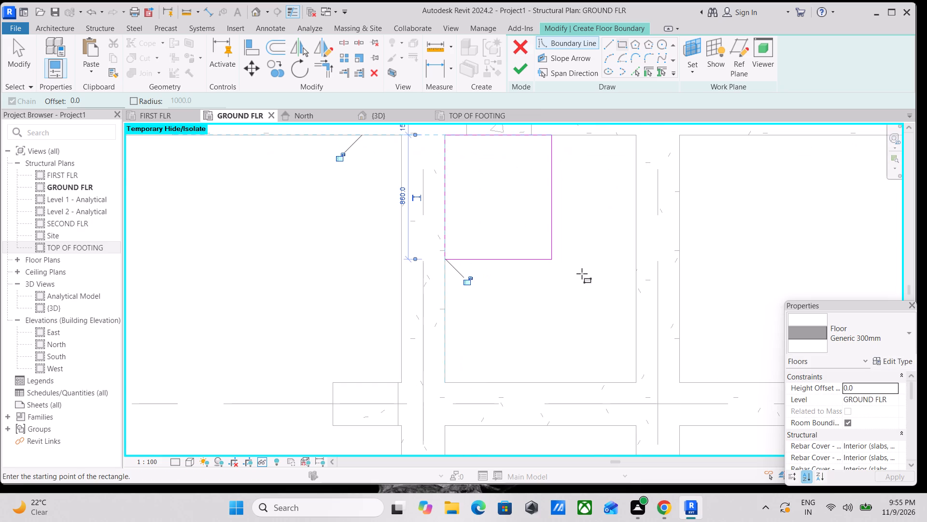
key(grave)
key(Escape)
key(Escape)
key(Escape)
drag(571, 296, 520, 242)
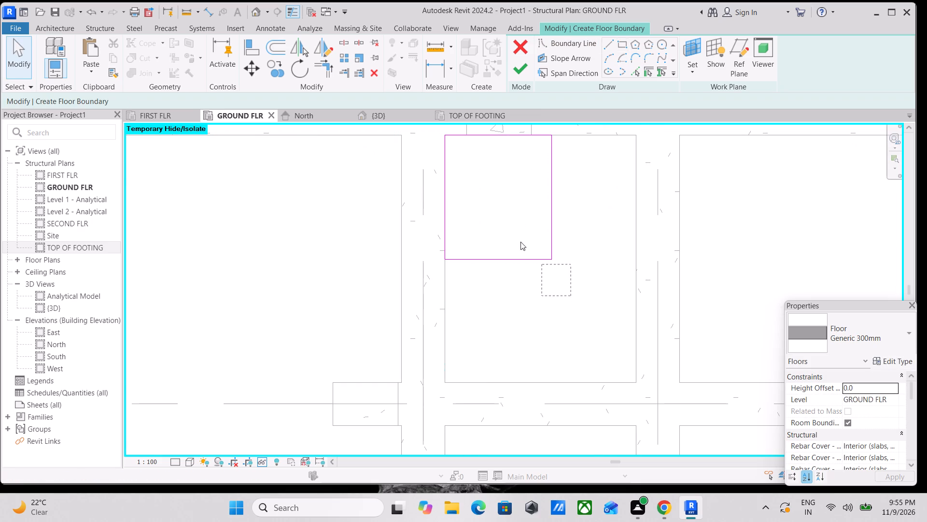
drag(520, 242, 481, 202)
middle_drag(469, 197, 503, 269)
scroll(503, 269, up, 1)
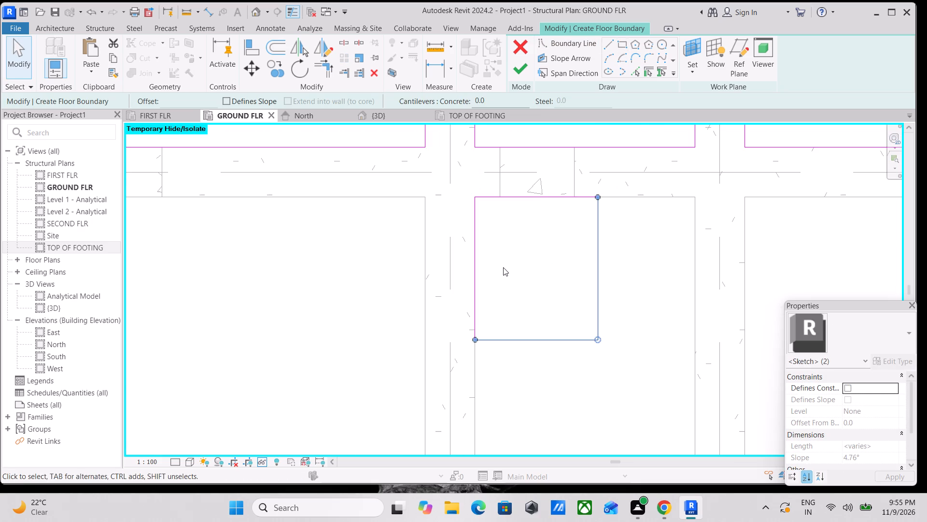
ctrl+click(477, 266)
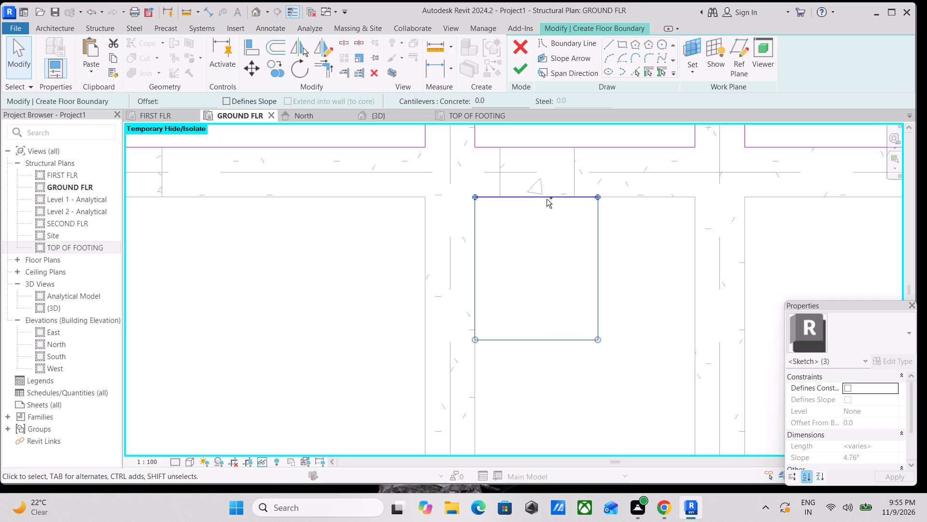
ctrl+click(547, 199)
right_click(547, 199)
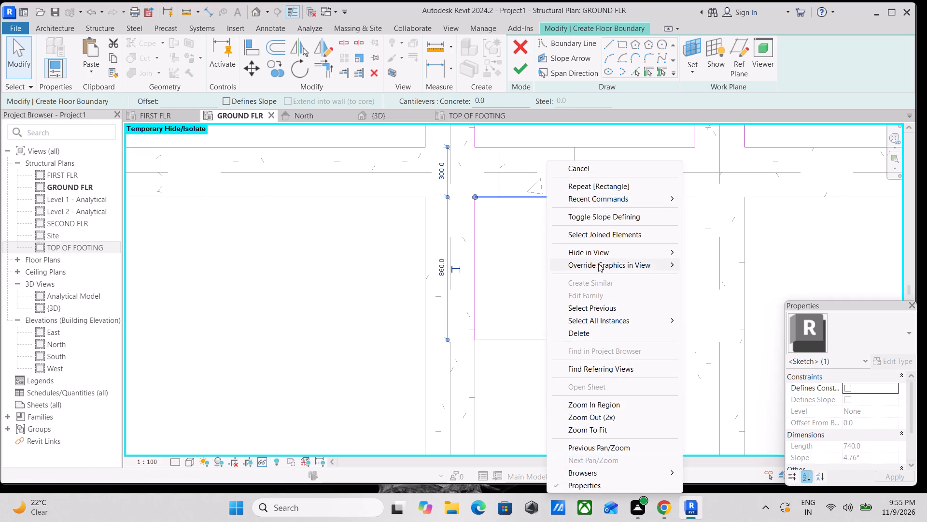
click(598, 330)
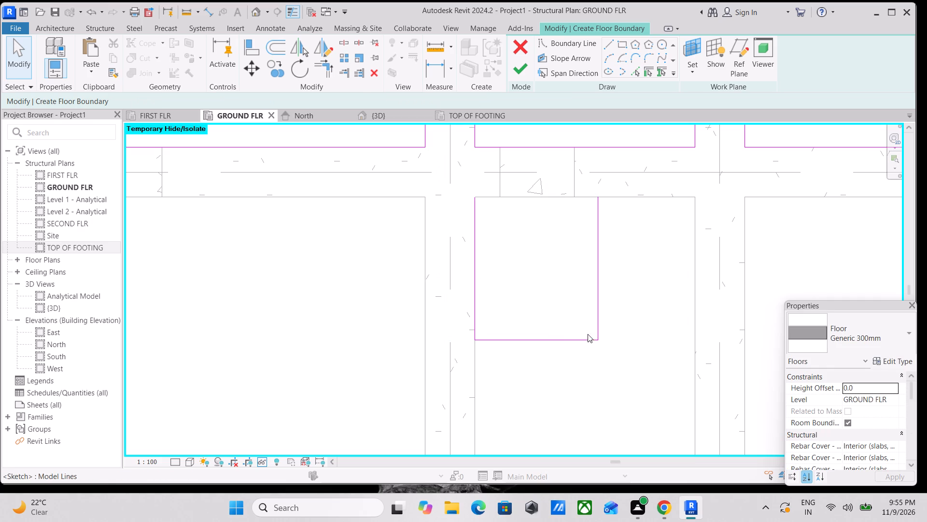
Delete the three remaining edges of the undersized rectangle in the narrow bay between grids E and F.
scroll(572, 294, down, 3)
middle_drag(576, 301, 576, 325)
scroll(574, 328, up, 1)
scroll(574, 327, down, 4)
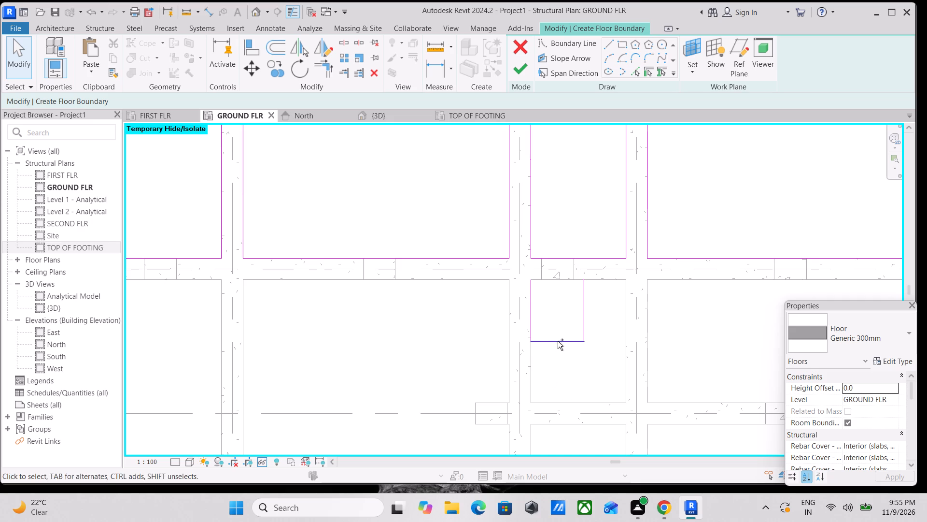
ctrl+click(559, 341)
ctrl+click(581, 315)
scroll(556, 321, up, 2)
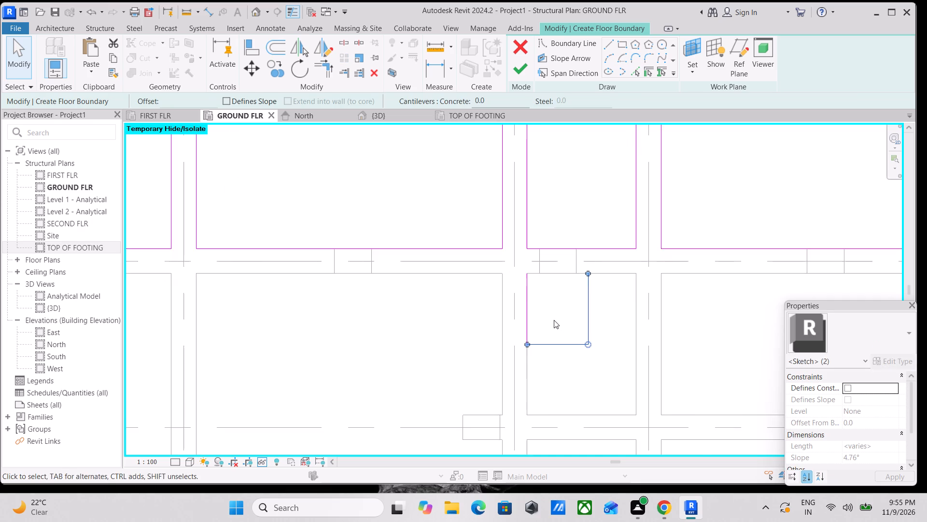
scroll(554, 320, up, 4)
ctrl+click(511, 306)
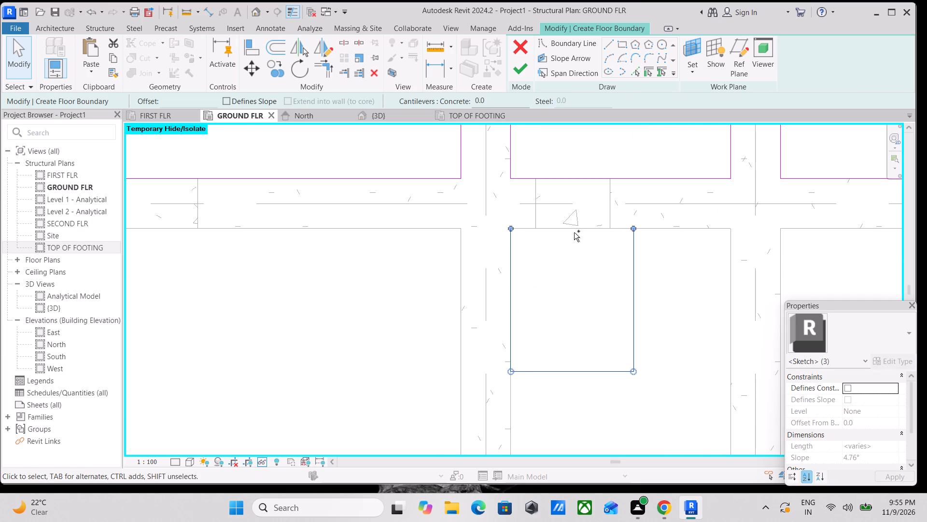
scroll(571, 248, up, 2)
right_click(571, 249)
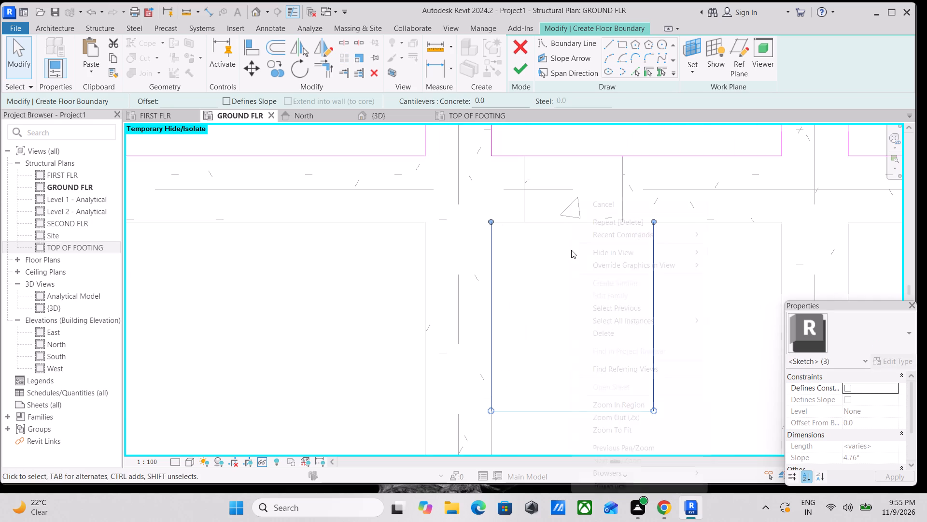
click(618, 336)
Sketch a rectangular floor boundary about 1324 by 1712 mm filling the narrow fourth bay between grids E and F.
scroll(612, 255, down, 2)
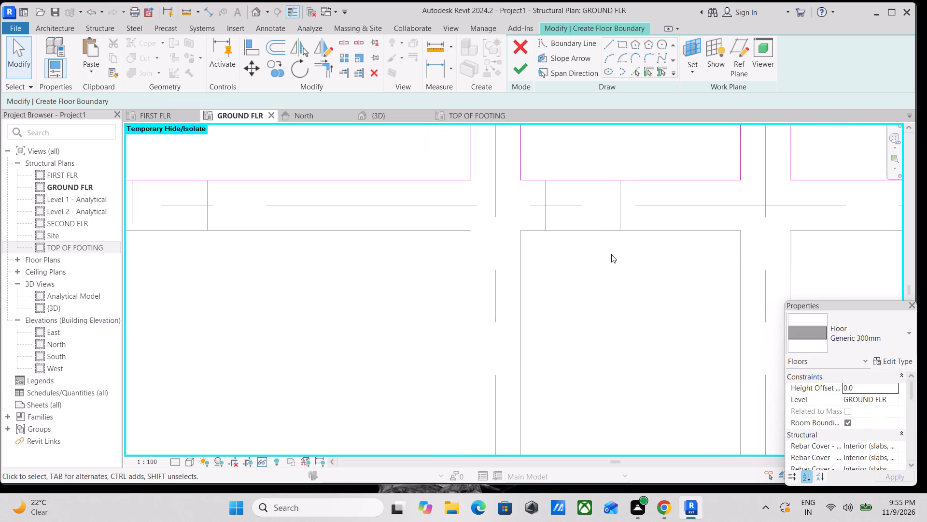
click(622, 46)
scroll(643, 404, down, 4)
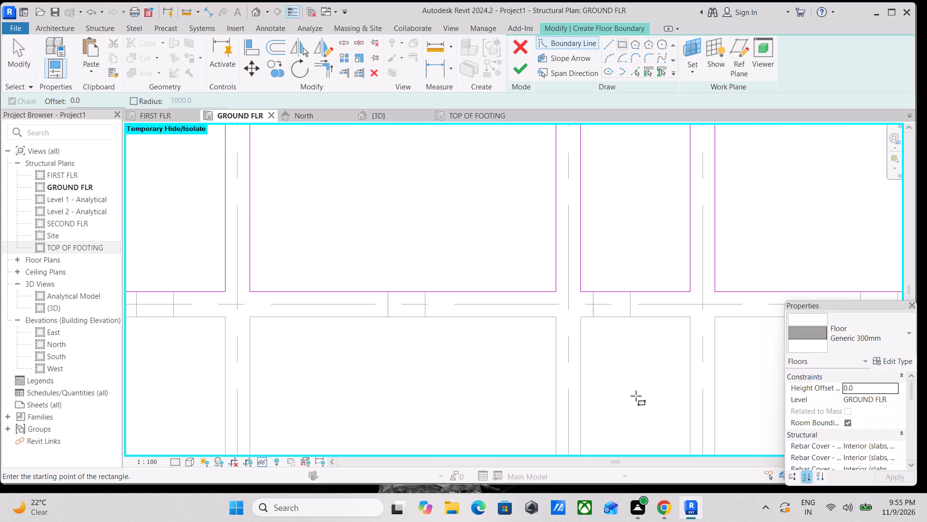
scroll(636, 396, down, 4)
middle_drag(631, 338, 593, 199)
scroll(590, 218, down, 5)
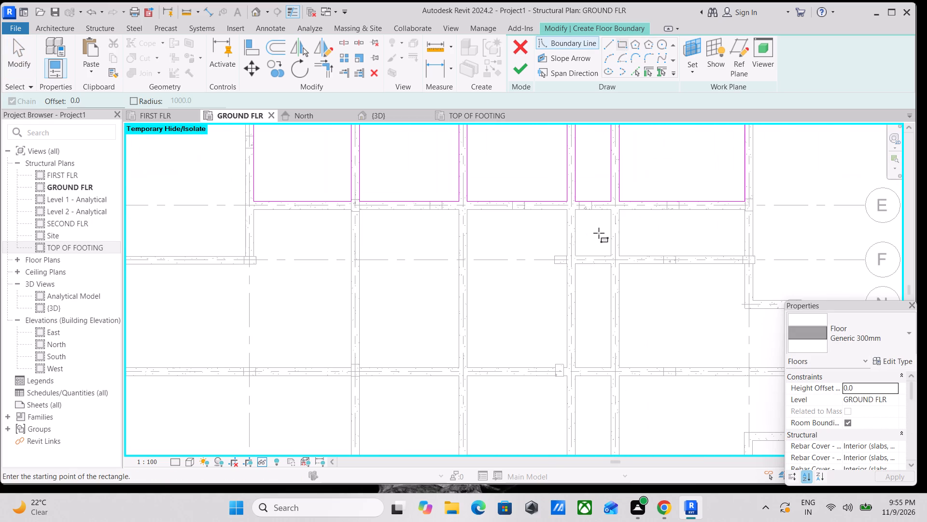
scroll(597, 231, up, 10)
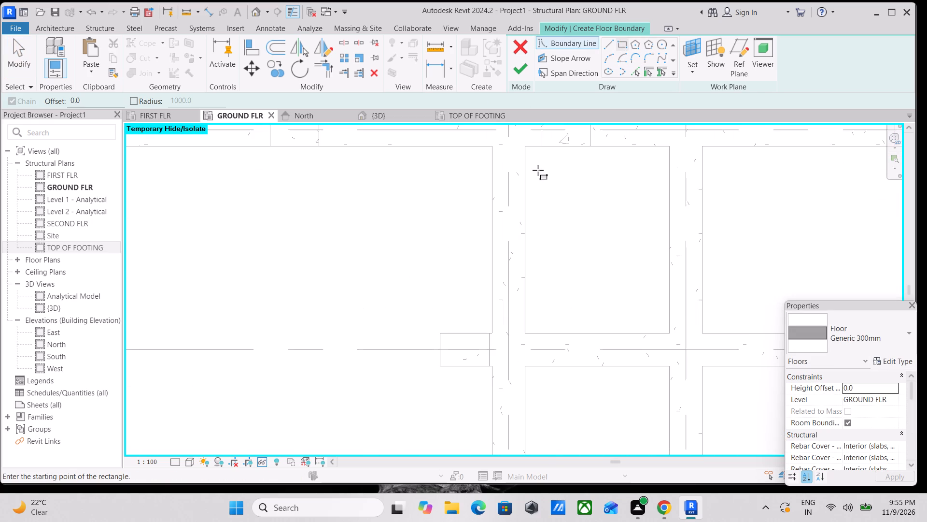
click(526, 143)
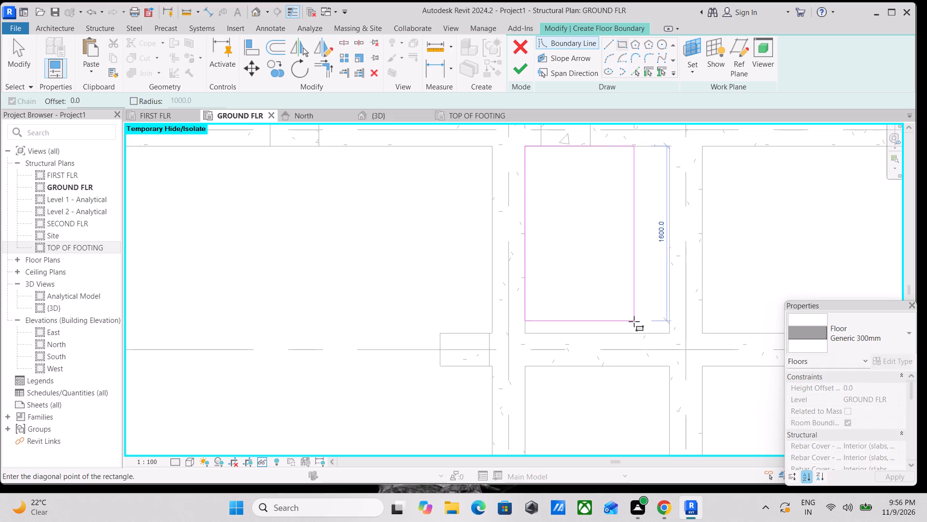
middle_drag(578, 292, 514, 244)
scroll(545, 253, up, 1)
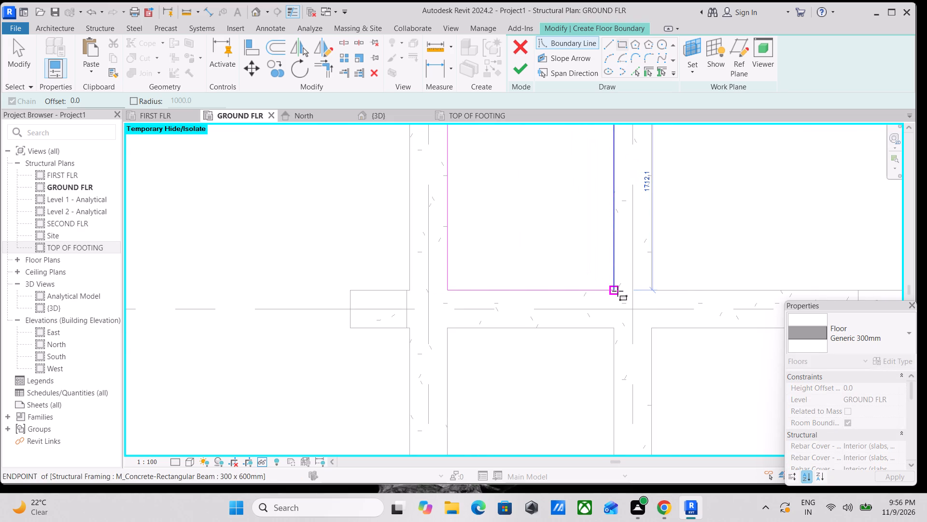
click(618, 291)
Sketch a rectangular floor boundary about 4660 by 1712 mm inside the easternmost bay between grids E and F.
scroll(758, 195, down, 4)
middle_drag(757, 194, 525, 311)
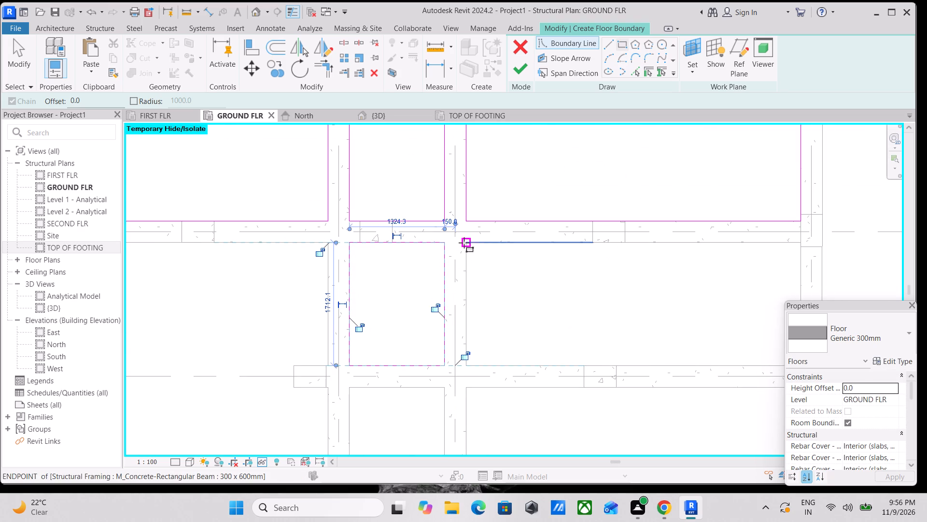
click(467, 245)
middle_drag(565, 327, 481, 276)
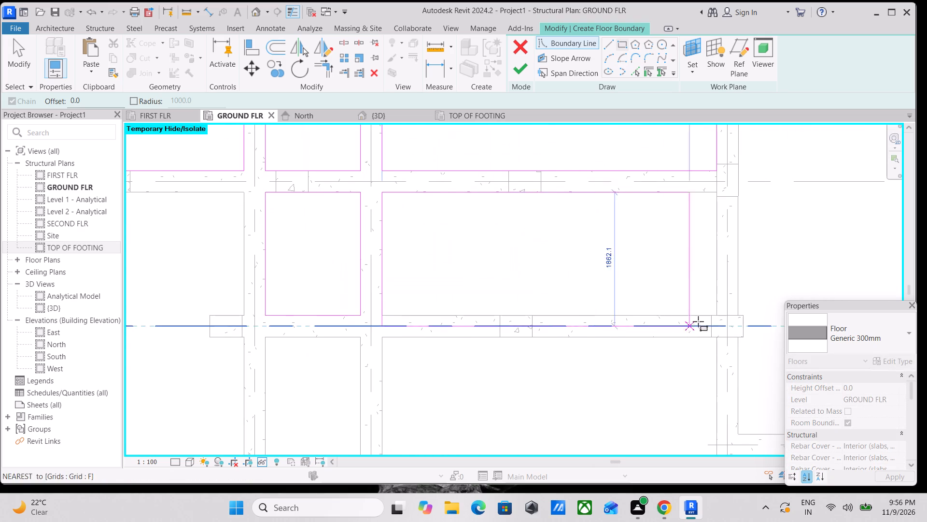
click(720, 315)
Sketch a rectangular floor boundary about 1324 by 3836 mm inside the narrow fourth bay between grids F and G.
scroll(647, 224, down, 4)
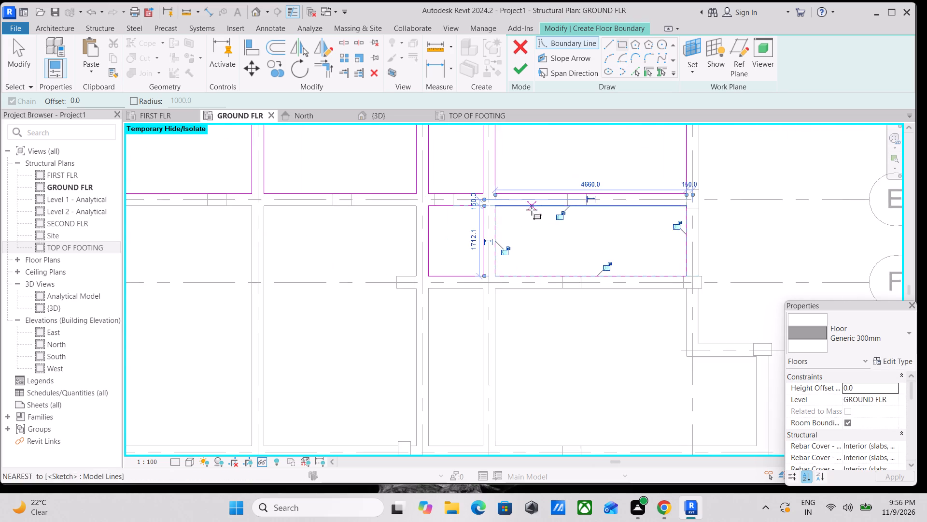
scroll(532, 210, down, 1)
middle_drag(532, 211, 707, 207)
scroll(553, 233, down, 3)
middle_drag(553, 232, 515, 186)
scroll(585, 253, up, 1)
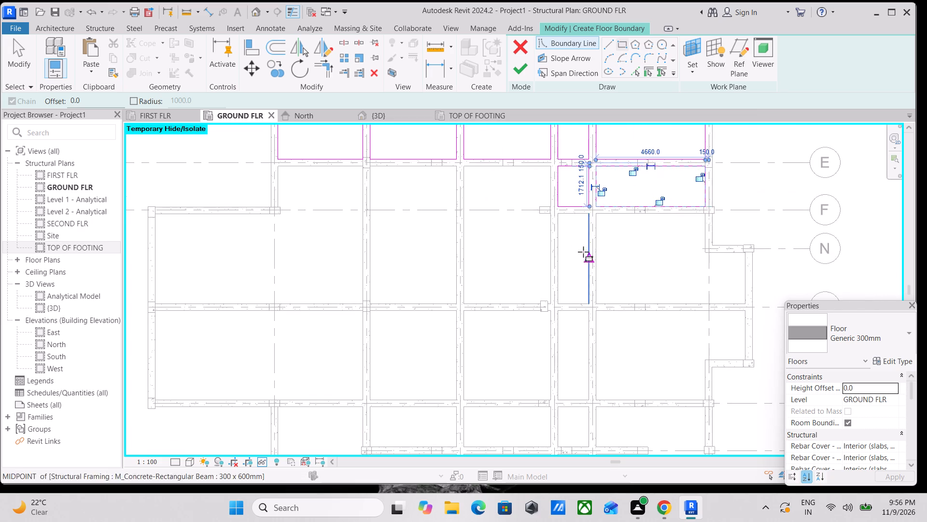
scroll(583, 252, up, 6)
click(534, 177)
middle_drag(598, 310, 577, 282)
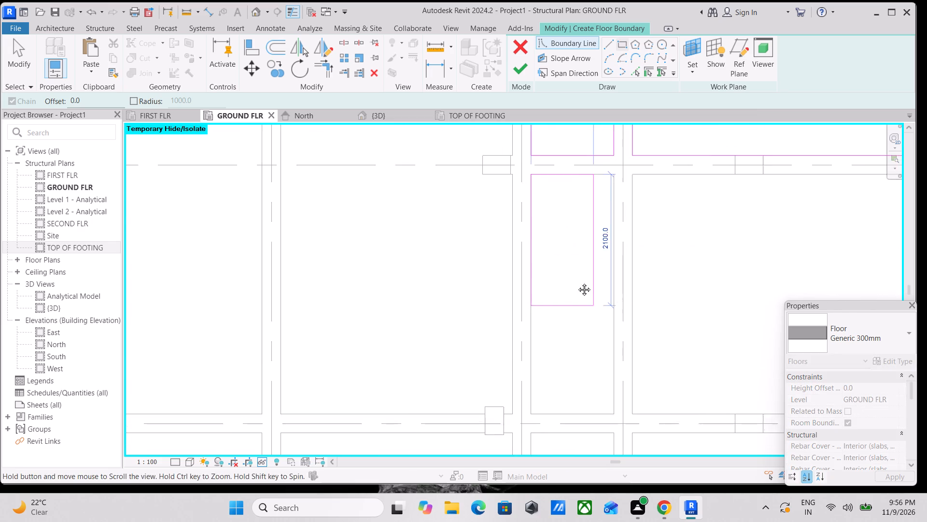
middle_drag(577, 282, 556, 205)
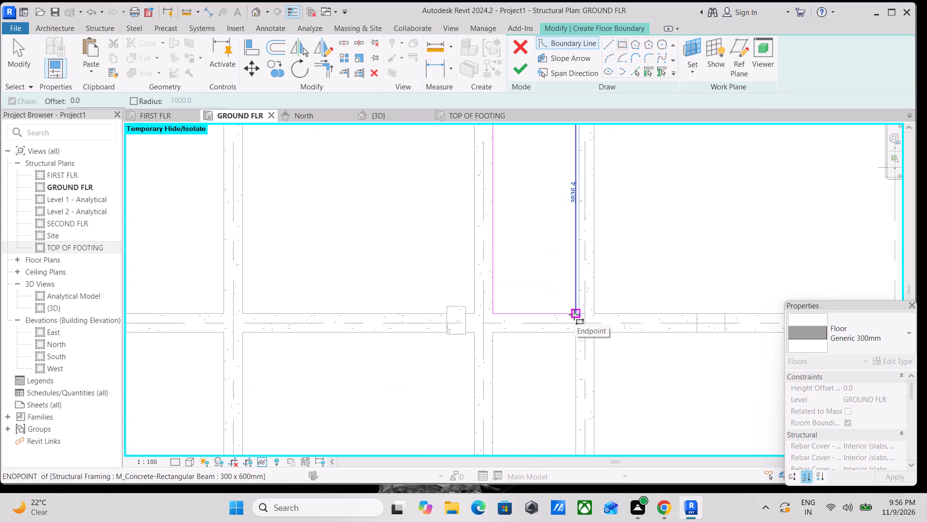
scroll(542, 299, up, 2)
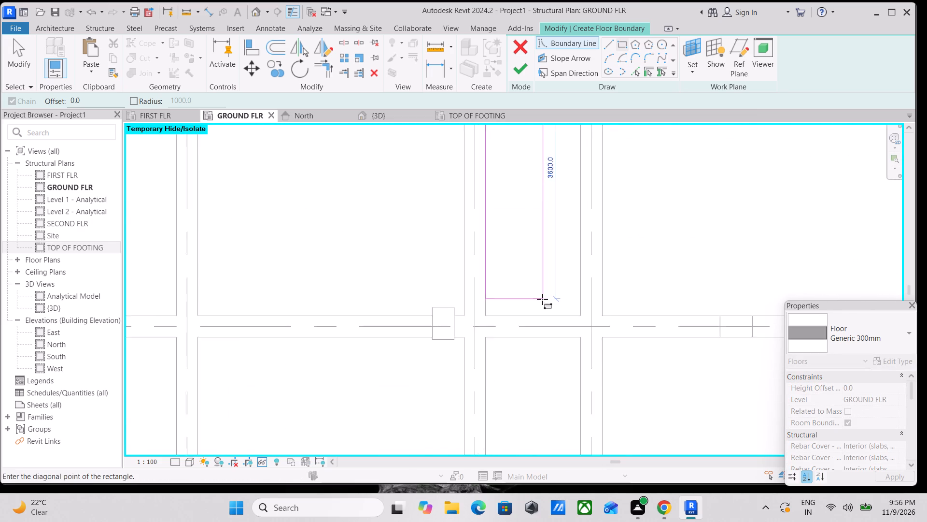
scroll(542, 299, up, 2)
click(601, 322)
Draw a boundary line about 6362 mm long along the north face of the grid G beam in the easternmost bay.
scroll(670, 264, down, 3)
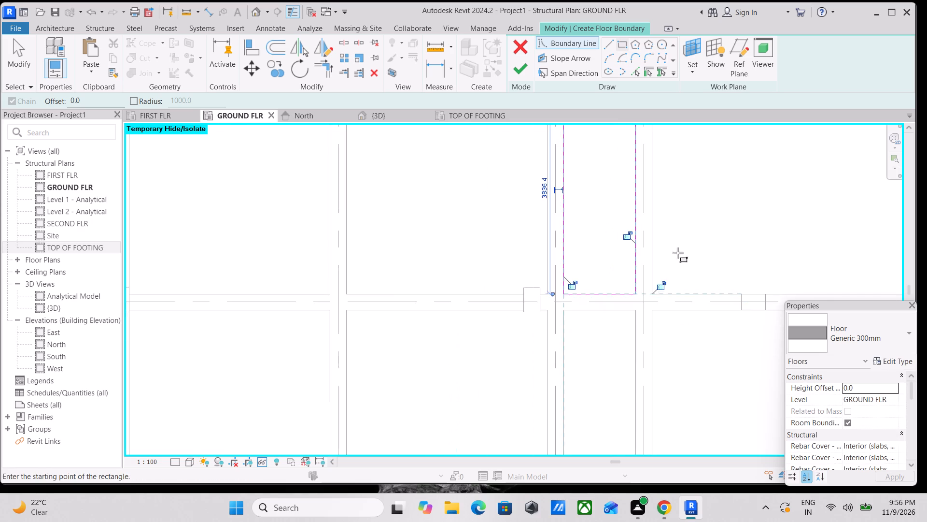
scroll(678, 253, down, 5)
middle_drag(725, 187, 496, 272)
scroll(490, 275, down, 1)
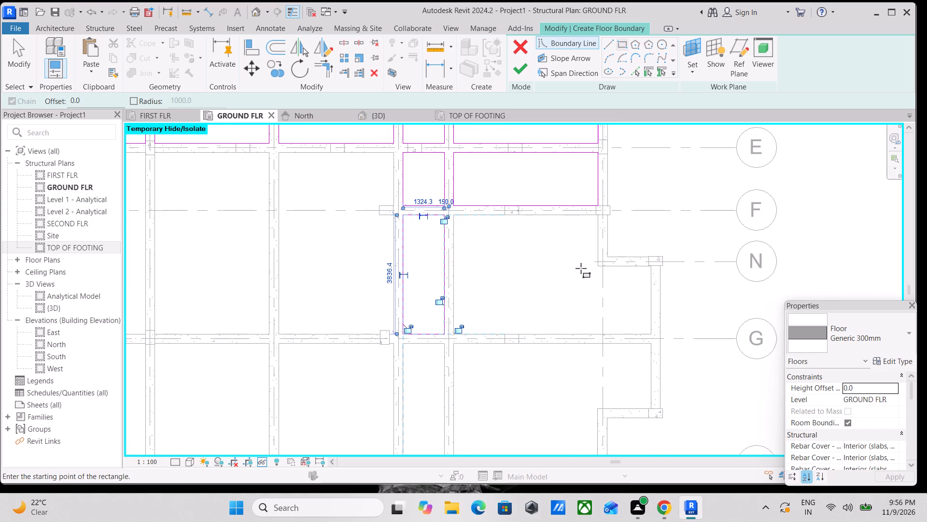
scroll(577, 271, down, 3)
middle_drag(576, 272, 675, 293)
scroll(671, 296, down, 3)
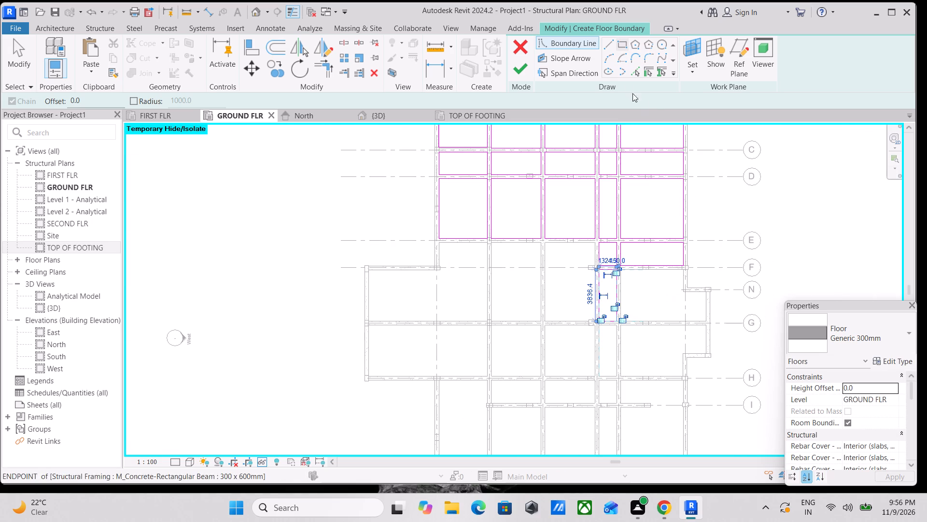
click(610, 44)
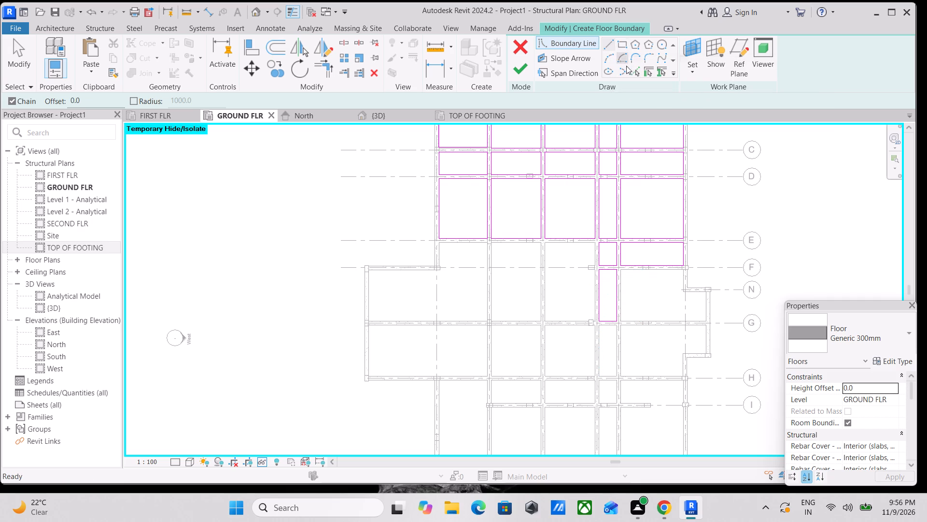
scroll(627, 309, up, 12)
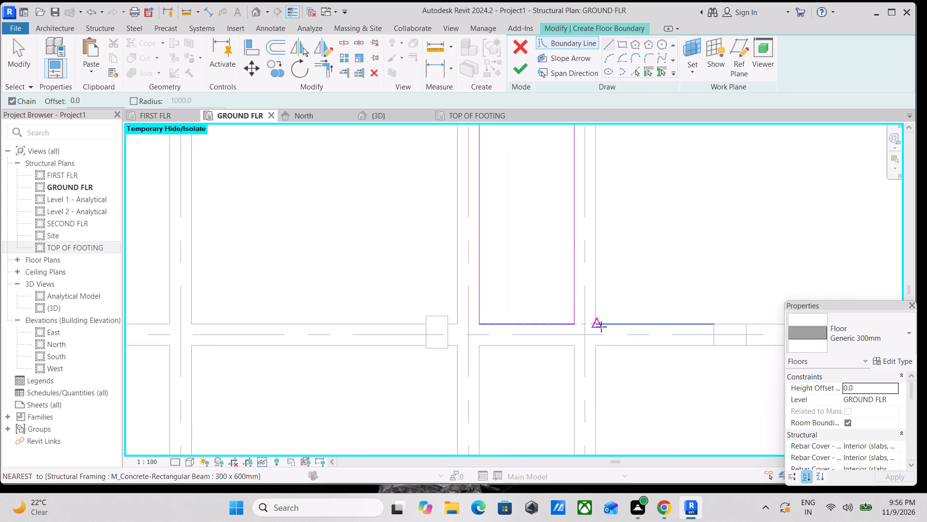
click(597, 325)
middle_drag(643, 314, 433, 292)
scroll(466, 299, down, 1)
scroll(446, 295, up, 1)
middle_drag(590, 297, 492, 307)
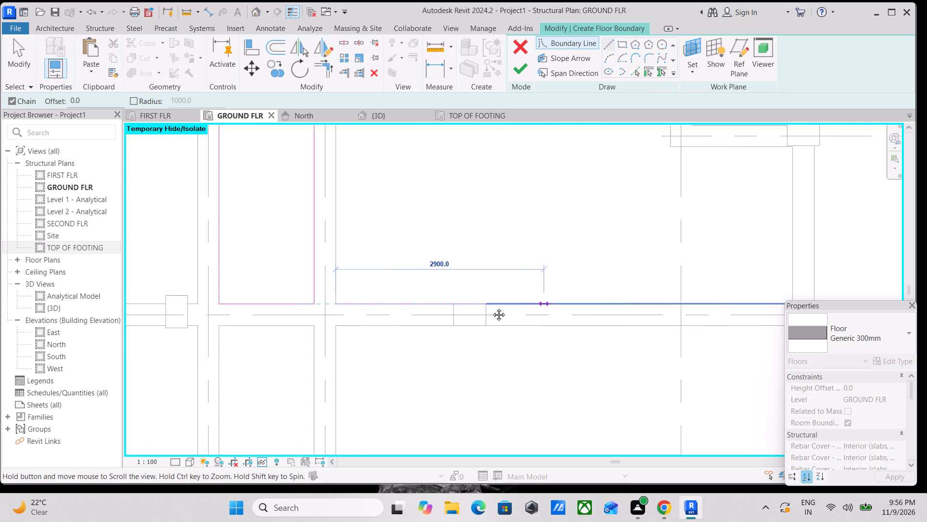
middle_drag(492, 307, 442, 321)
scroll(441, 319, down, 1)
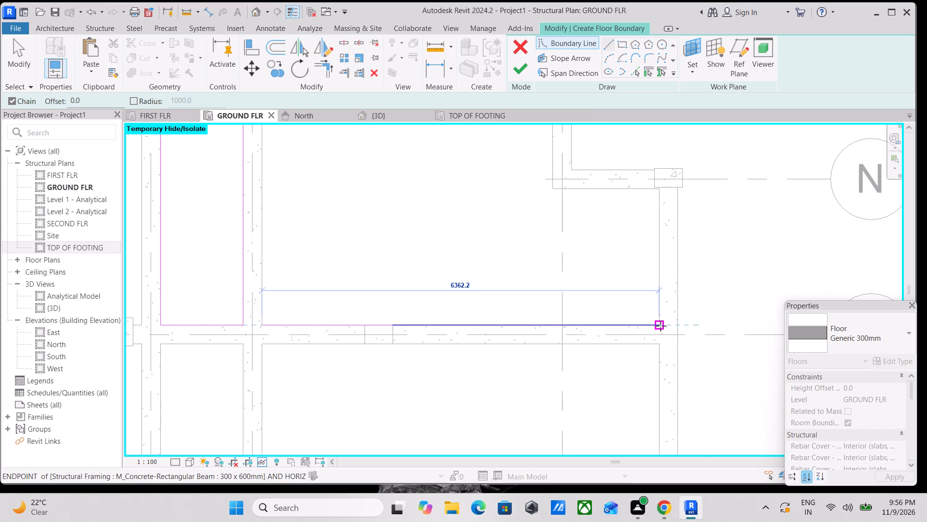
click(660, 325)
Continue the boundary around the grid N notch: north to its beam, about 1702 mm west, and about 1652 mm north to the grid F beam.
middle_drag(667, 227, 654, 303)
scroll(654, 303, up, 1)
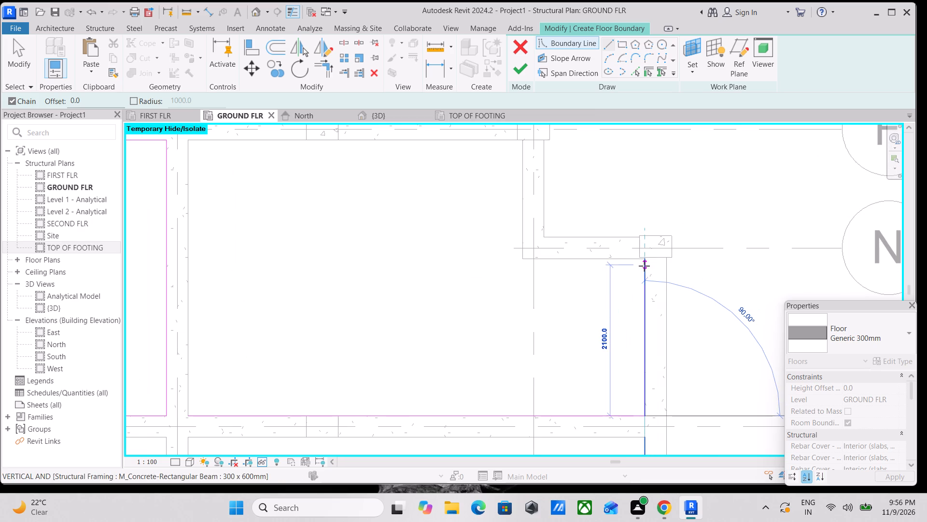
drag(644, 259, 636, 258)
click(521, 257)
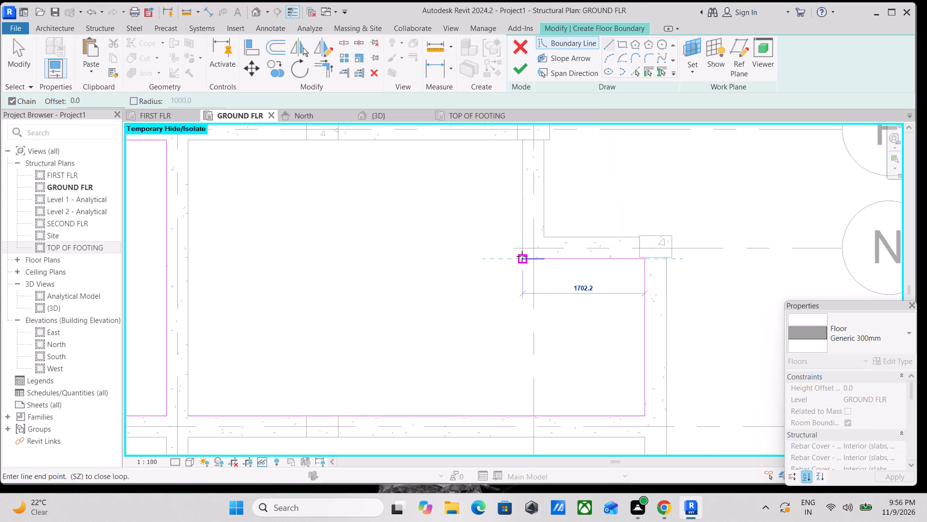
middle_drag(525, 187, 569, 337)
scroll(570, 334, up, 1)
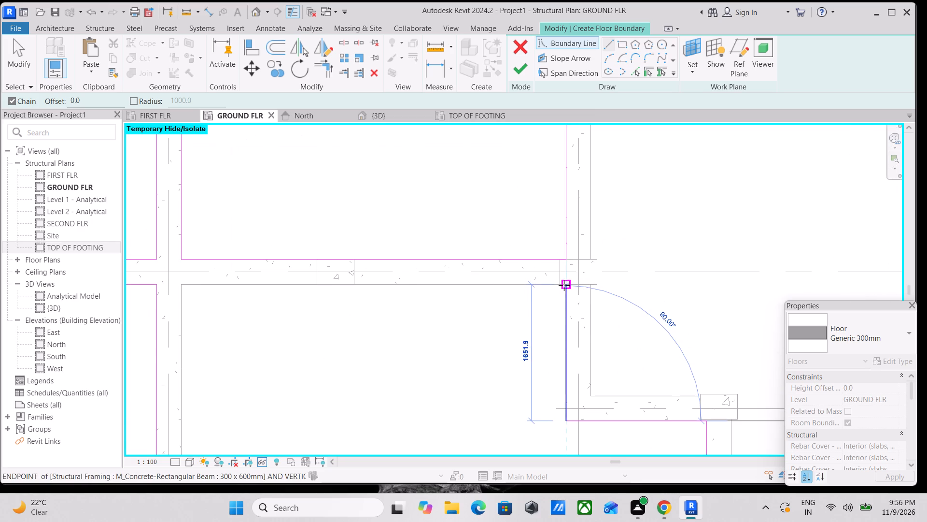
click(564, 285)
Close the stepped boundary between grids F and G with an edge about 4660 mm along the grid F beam and the west edge.
middle_drag(484, 287, 742, 313)
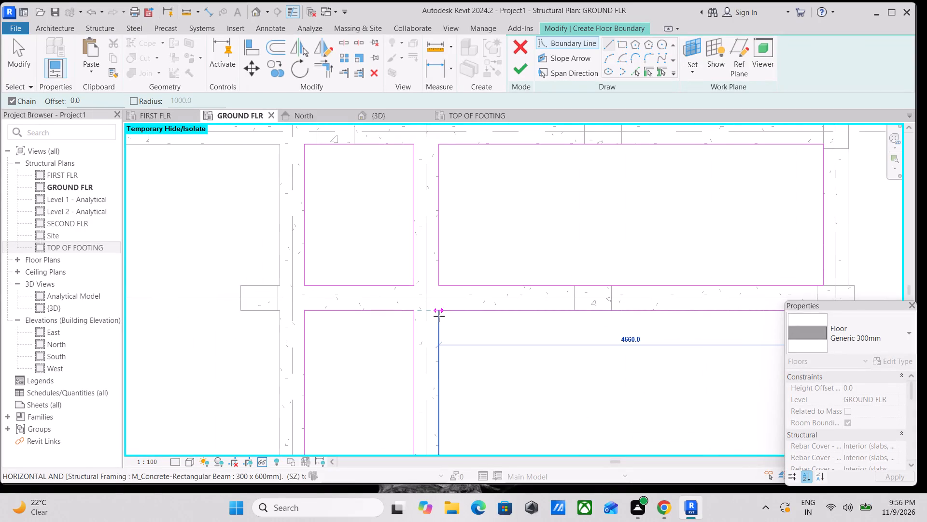
click(438, 314)
scroll(445, 373, down, 2)
middle_drag(445, 373, 423, 142)
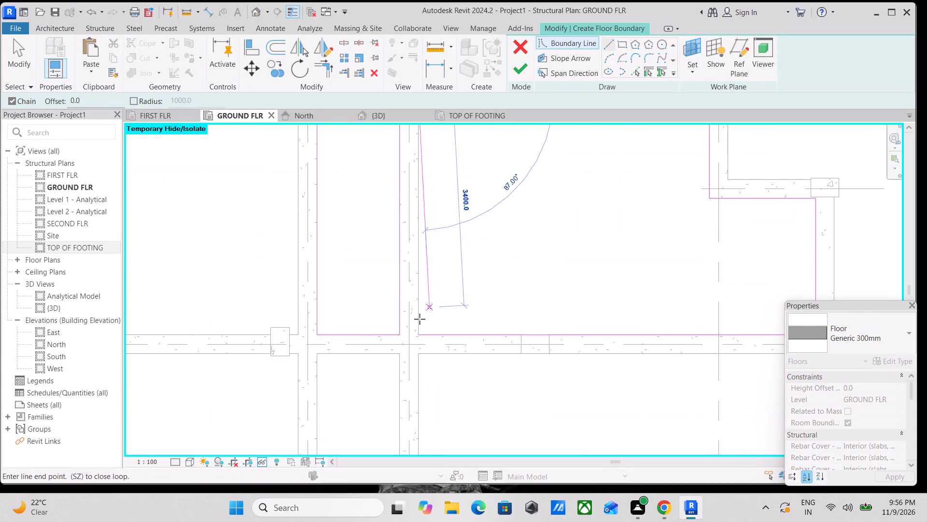
click(418, 332)
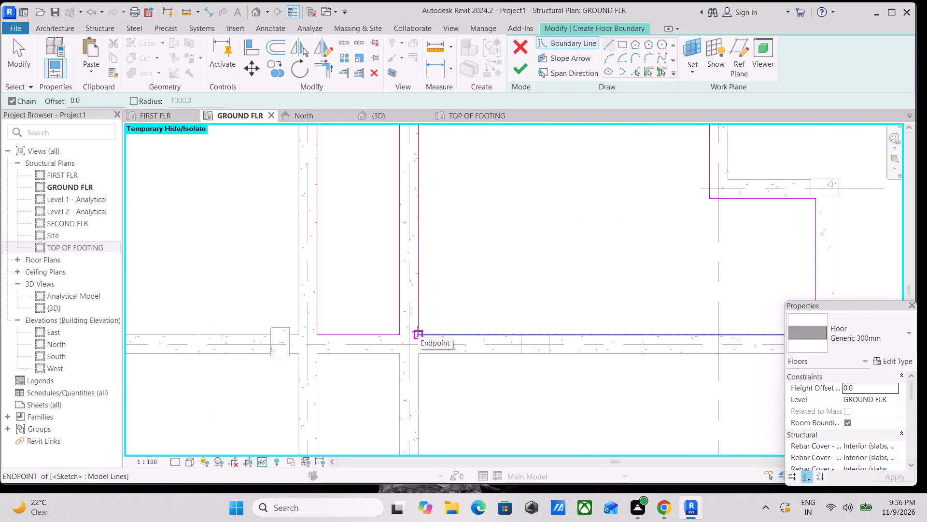
key(Escape)
Draw the west boundary edge of the easternmost bay from the grid G beam south to the grid H beam.
scroll(430, 346, down, 4)
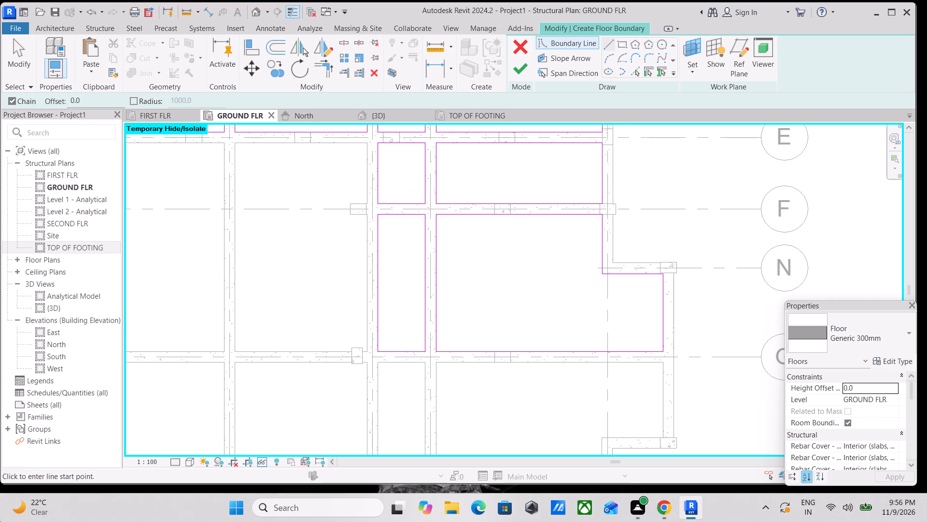
scroll(465, 258, down, 6)
middle_drag(470, 228, 482, 122)
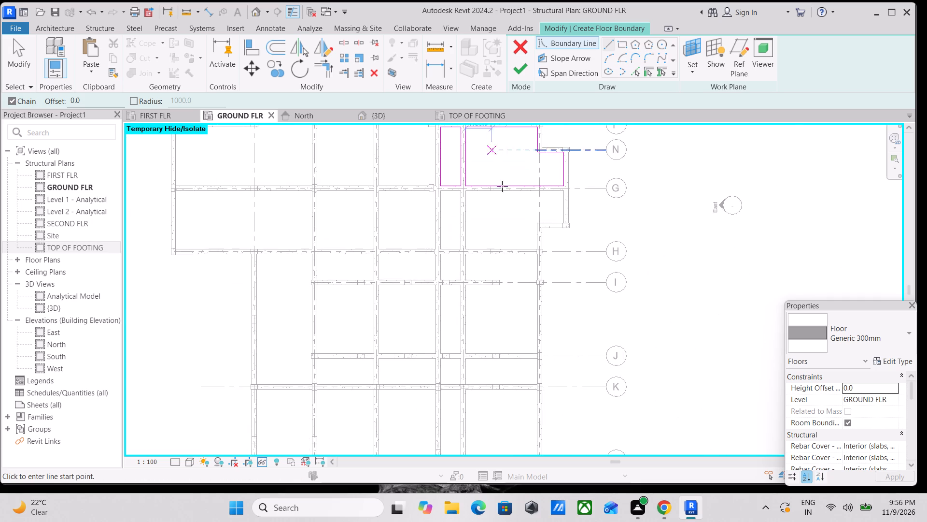
scroll(501, 217, up, 3)
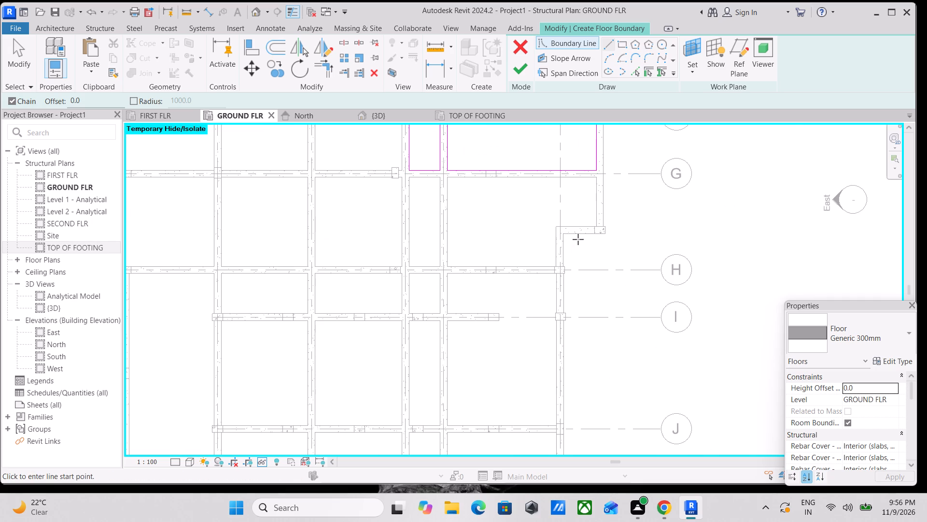
scroll(578, 239, up, 4)
middle_drag(468, 164, 500, 238)
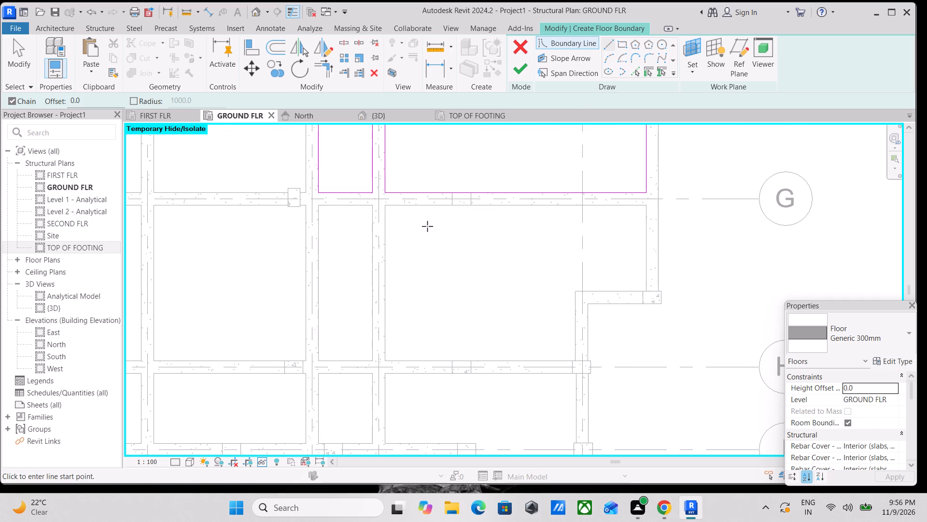
scroll(427, 221, up, 2)
scroll(363, 214, up, 4)
click(379, 192)
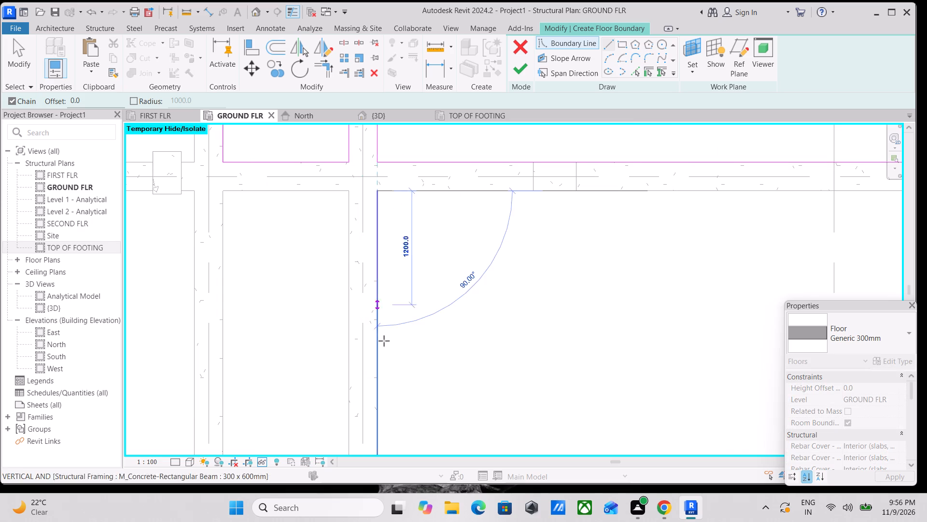
scroll(383, 345, down, 2)
middle_drag(383, 341, 433, 46)
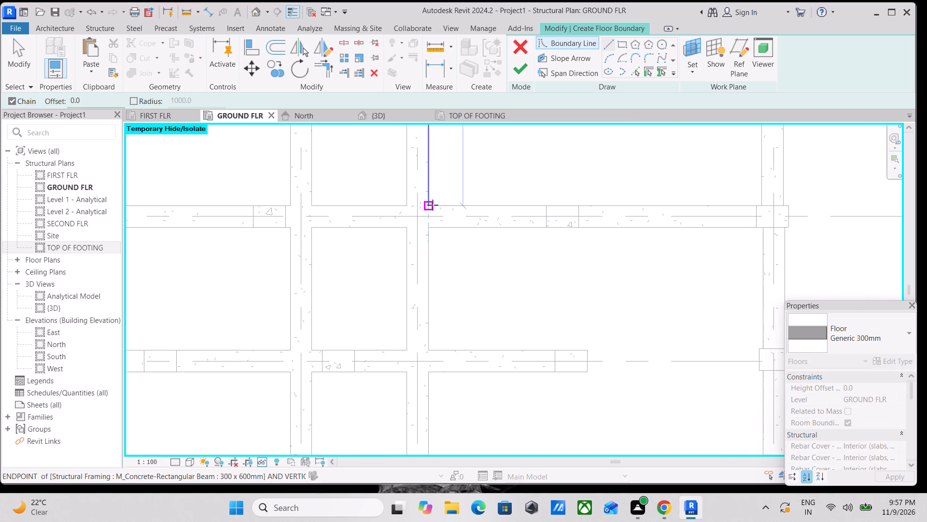
click(433, 205)
Draw the south boundary edge of the easternmost bay along the grid H beam, about 4642 mm long.
scroll(580, 214, down, 1)
middle_drag(580, 213, 509, 211)
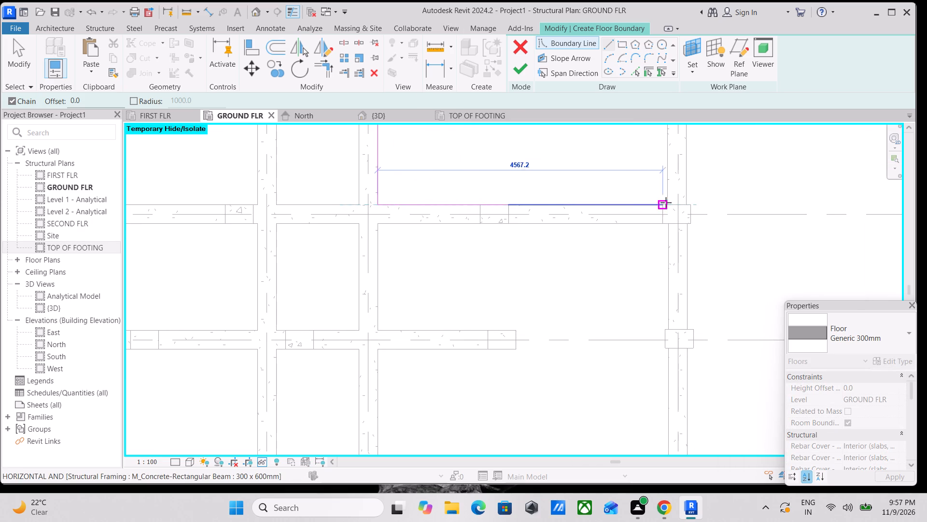
scroll(669, 203, up, 7)
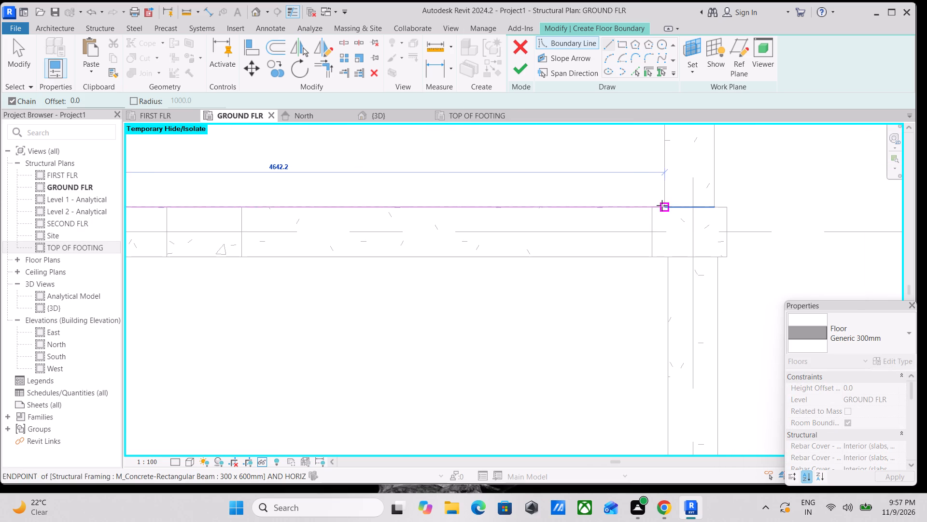
click(662, 205)
Continue the easternmost bay's boundary around the notch: about 1691 mm north, and about 1720 mm east along the short beam.
scroll(674, 161, down, 3)
middle_drag(674, 161, 674, 251)
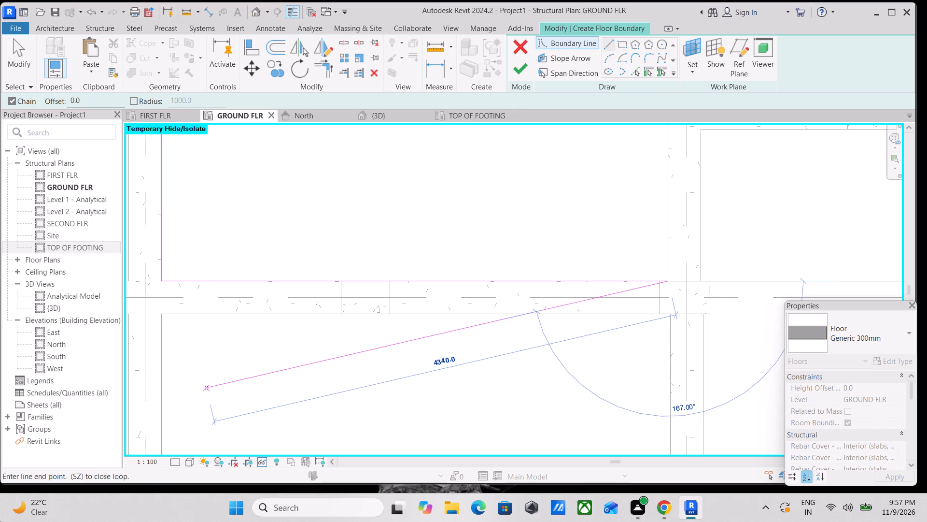
scroll(241, 318, down, 1)
scroll(492, 218, down, 2)
middle_drag(492, 218, 393, 292)
scroll(397, 293, up, 1)
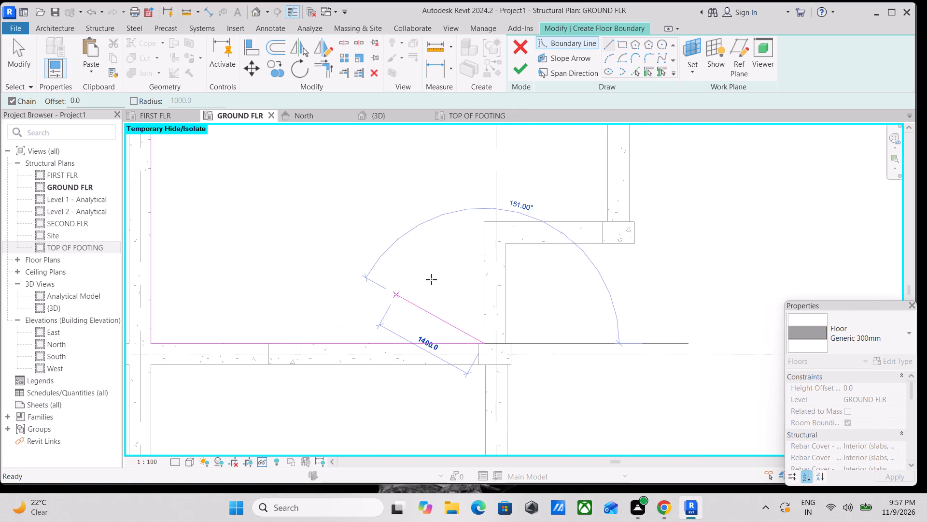
scroll(514, 196, up, 2)
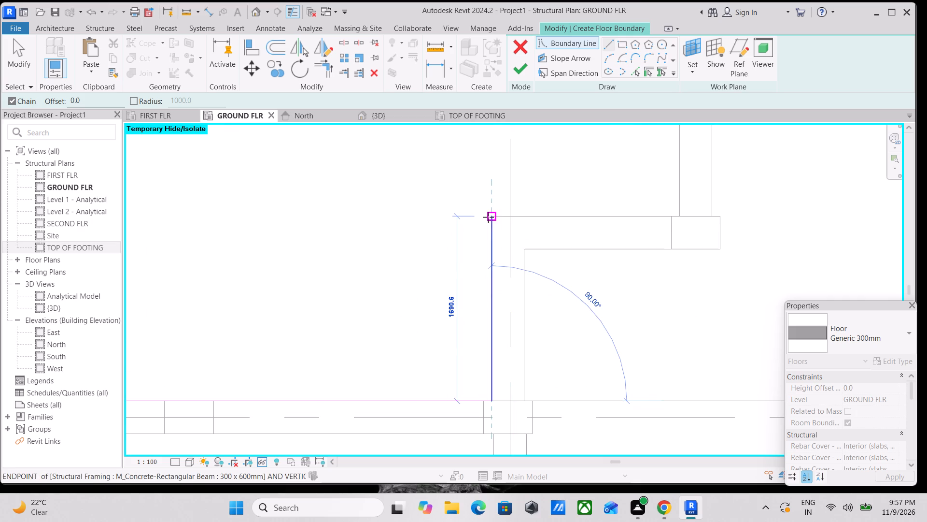
click(488, 217)
middle_drag(540, 205, 379, 217)
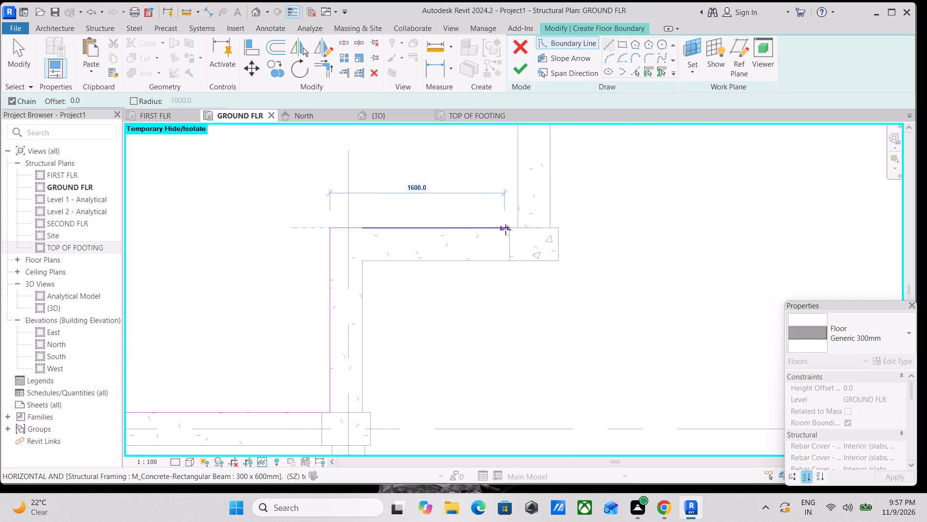
scroll(506, 230, up, 2)
click(521, 227)
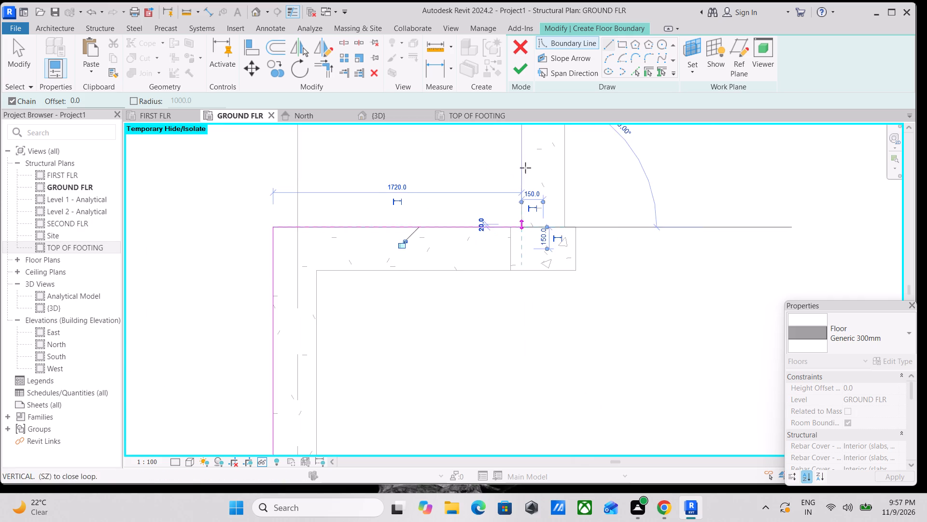
Close the stepped boundary between grids G and H with an edge about 2100 mm north and a west edge along the grid G beam.
middle_drag(527, 160, 495, 311)
scroll(483, 242, down, 3)
middle_drag(483, 242, 488, 315)
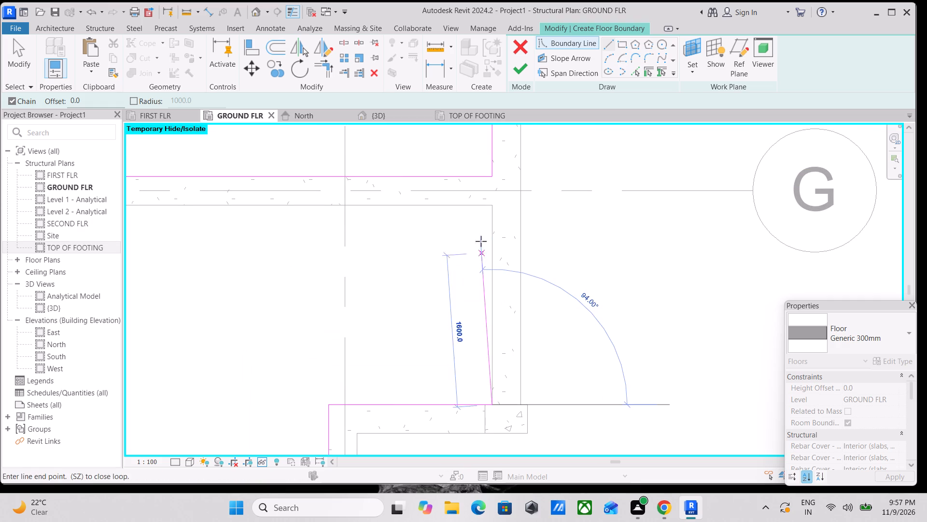
click(490, 204)
scroll(409, 217, down, 1)
middle_drag(409, 217, 545, 210)
scroll(390, 220, down, 3)
middle_drag(390, 220, 601, 185)
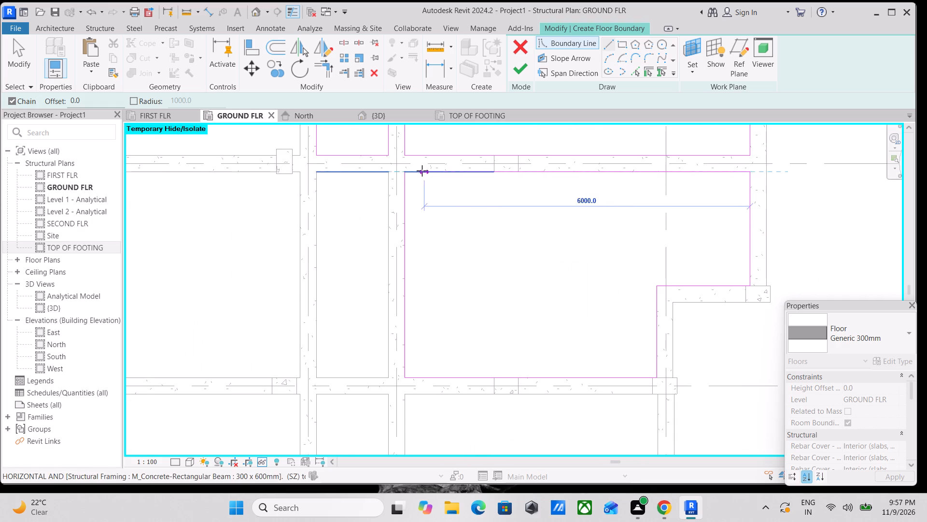
click(404, 171)
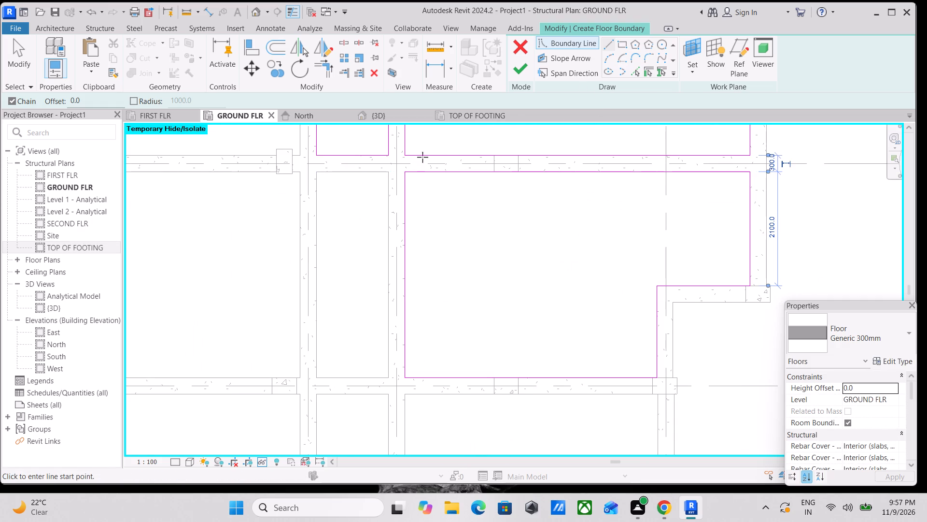
Sketch a rectangular floor boundary about 1324 by 3791 mm in the narrow bay between grids G and H, inside the beam faces.
scroll(312, 174, up, 4)
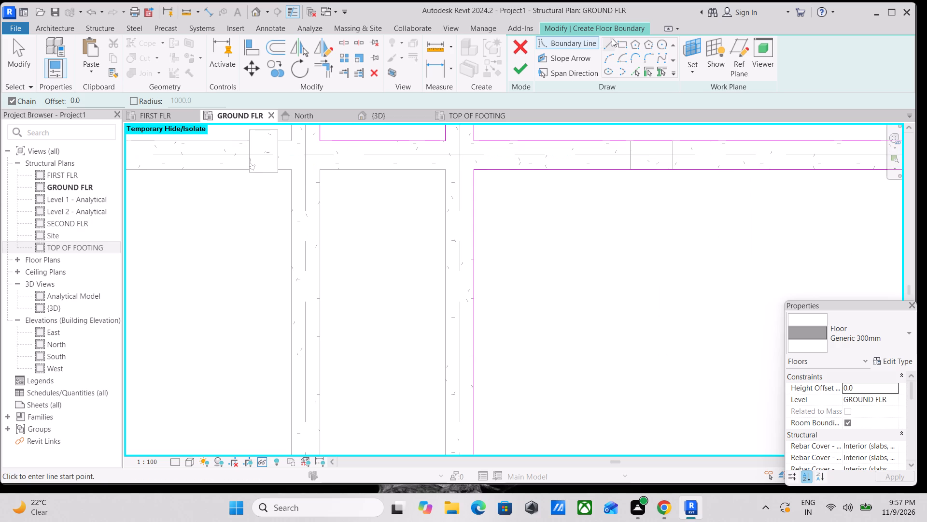
click(623, 44)
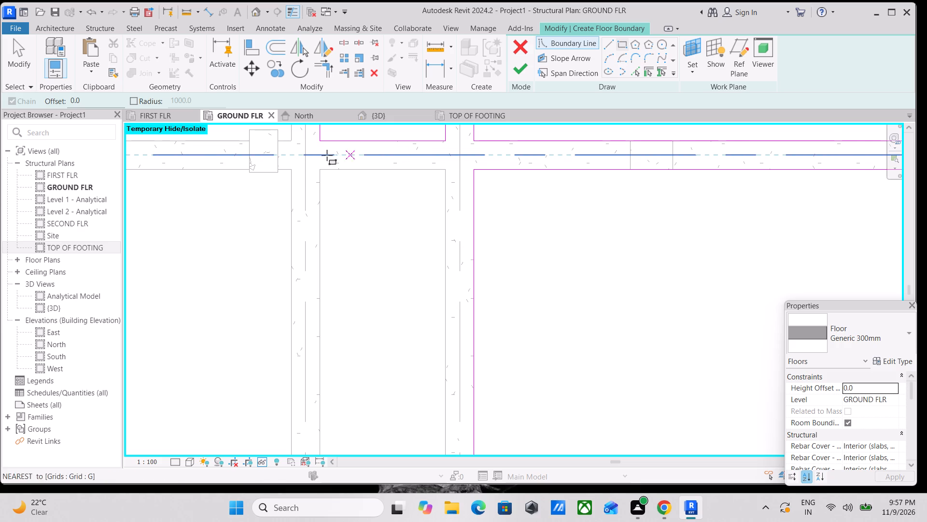
scroll(306, 182, up, 3)
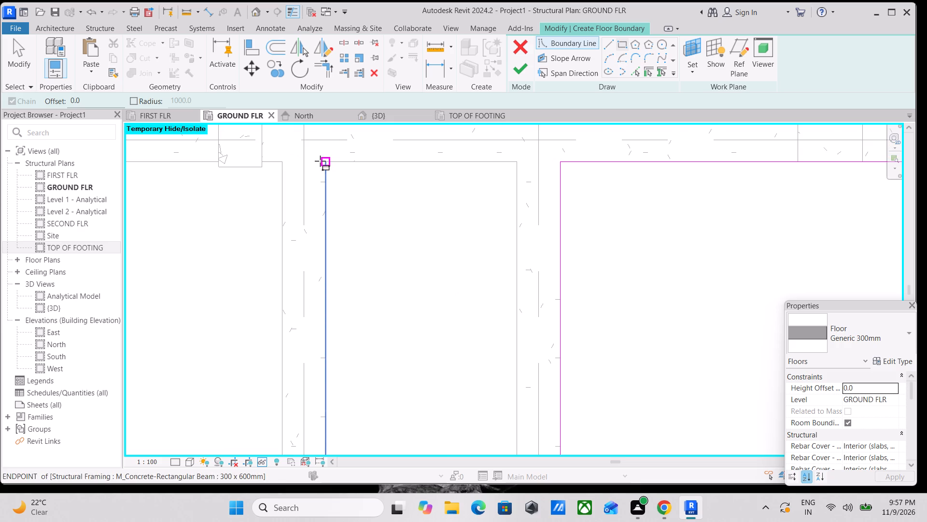
click(323, 161)
scroll(405, 277, down, 1)
middle_drag(405, 277, 344, 115)
scroll(383, 261, down, 2)
middle_drag(387, 277, 383, 269)
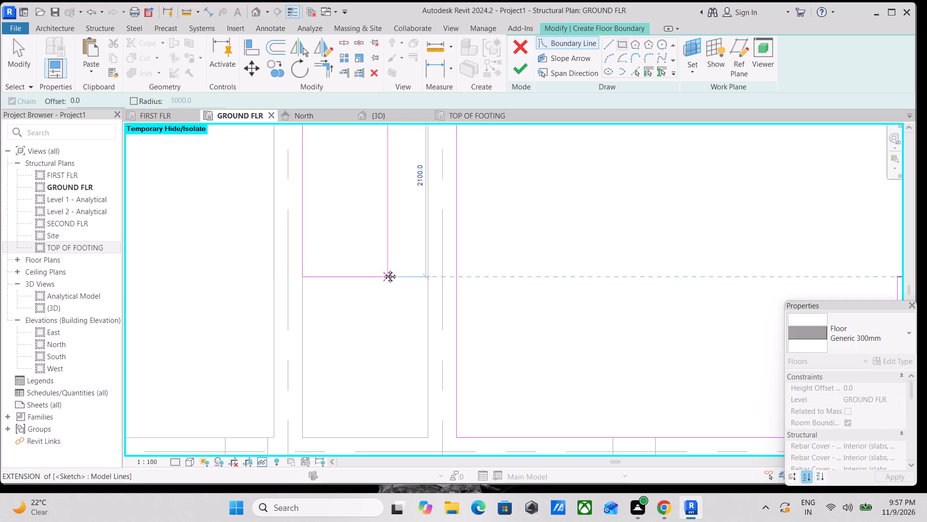
middle_drag(383, 269, 353, 135)
click(391, 294)
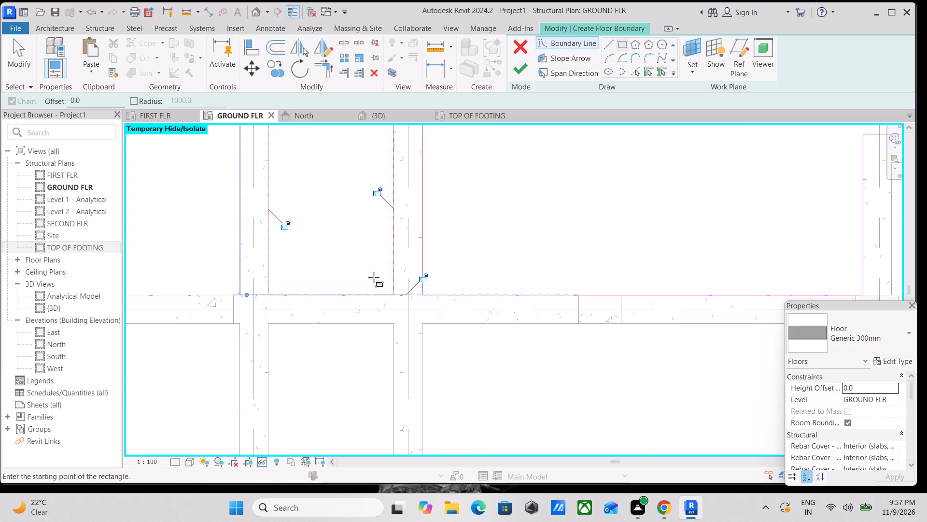
Sketch a rectangular floor boundary about 3791 mm deep in the wide bay just west of the narrow one, between grids G and H.
scroll(346, 252, down, 4)
middle_drag(338, 249, 424, 364)
scroll(296, 278, down, 3)
middle_drag(296, 278, 356, 301)
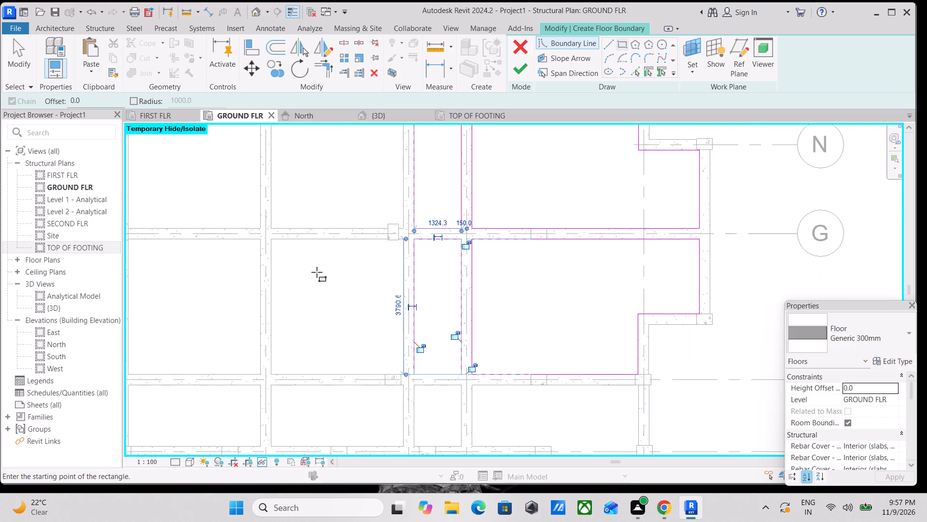
scroll(280, 242, up, 4)
click(268, 237)
scroll(394, 371, down, 1)
middle_drag(393, 368, 379, 337)
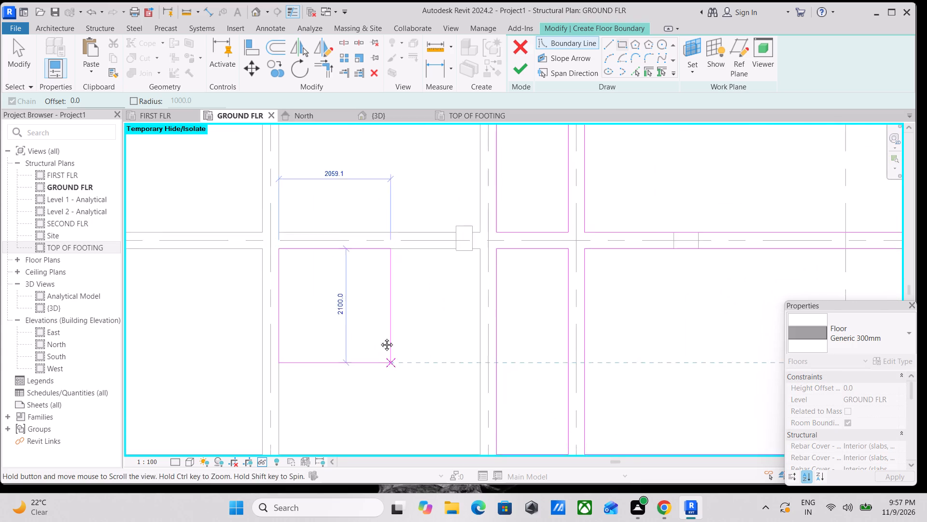
middle_drag(379, 337, 313, 183)
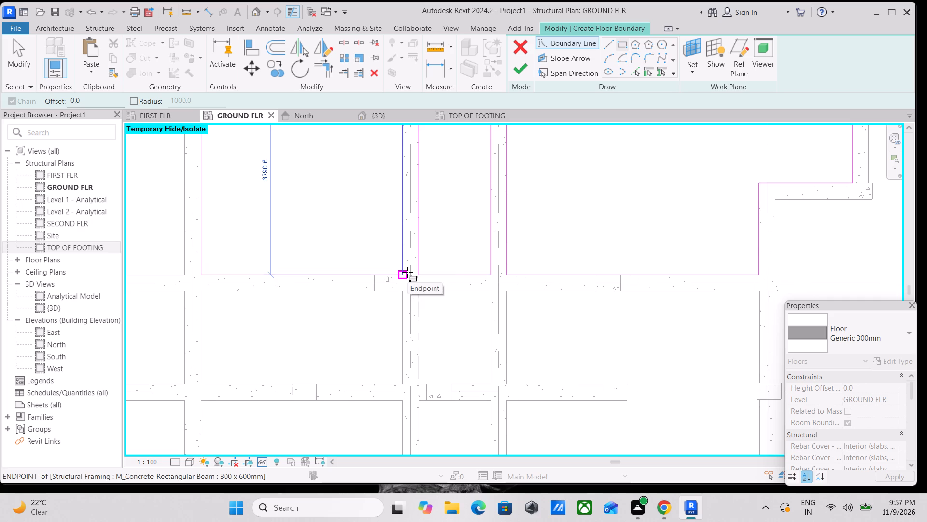
click(407, 272)
scroll(370, 254, up, 4)
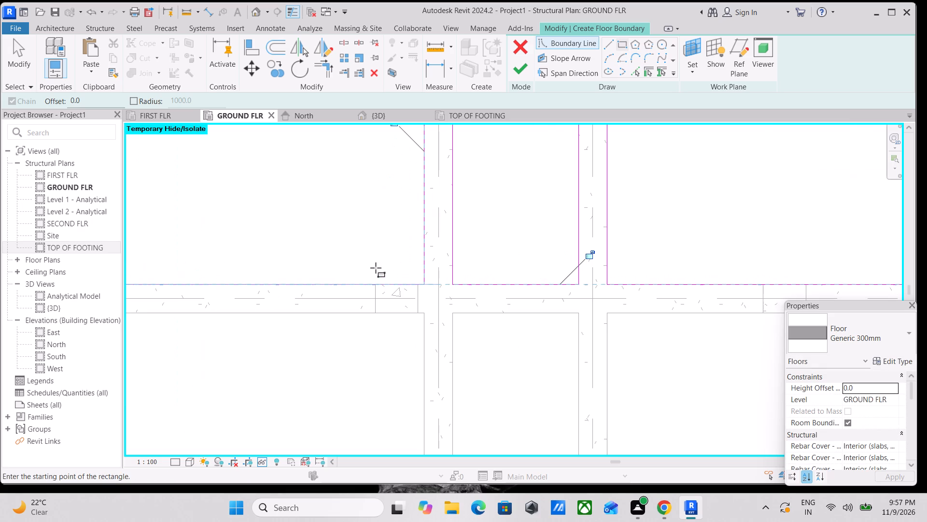
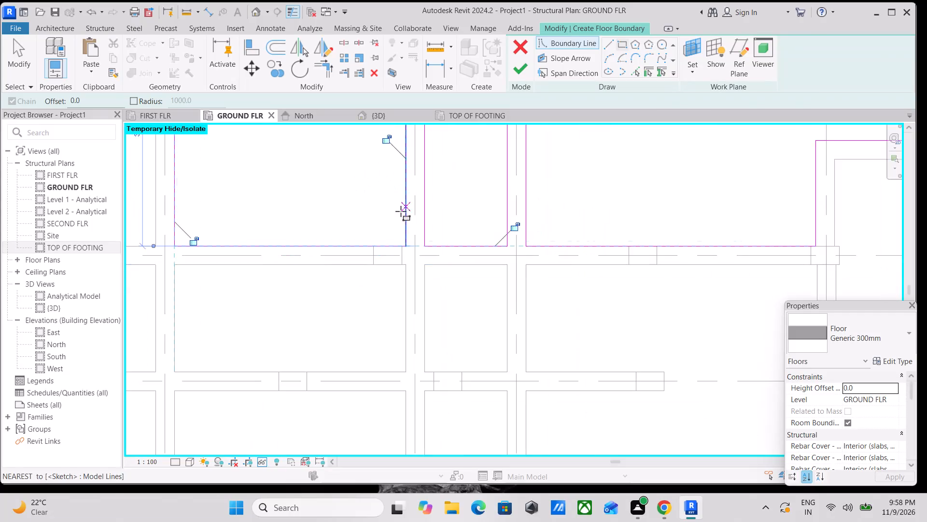
Sketch a rectangular floor boundary about 3697 by 3791 mm in the next bay west, just east of grid 2, inside the beam faces.
middle_drag(395, 213, 500, 280)
scroll(435, 214, down, 1)
middle_drag(435, 214, 483, 265)
scroll(288, 208, up, 8)
click(258, 200)
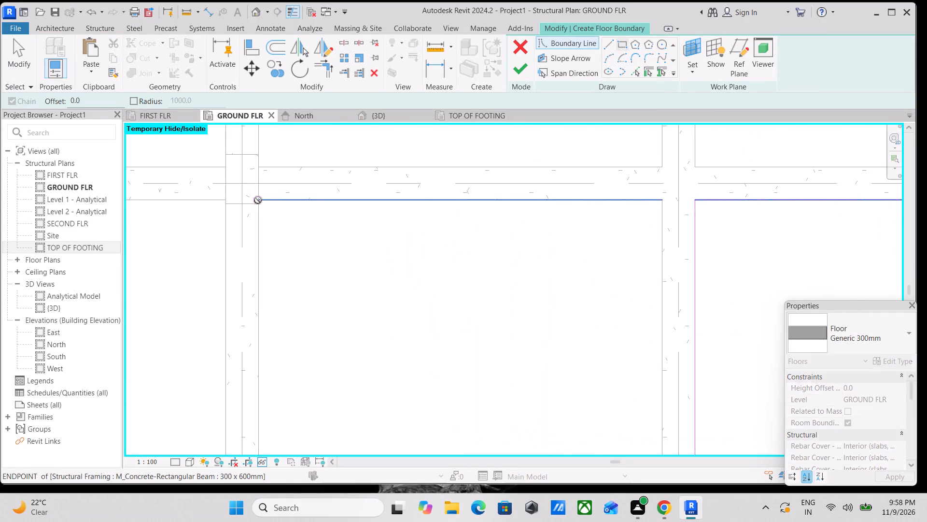
middle_drag(362, 337, 292, 164)
scroll(303, 201, down, 1)
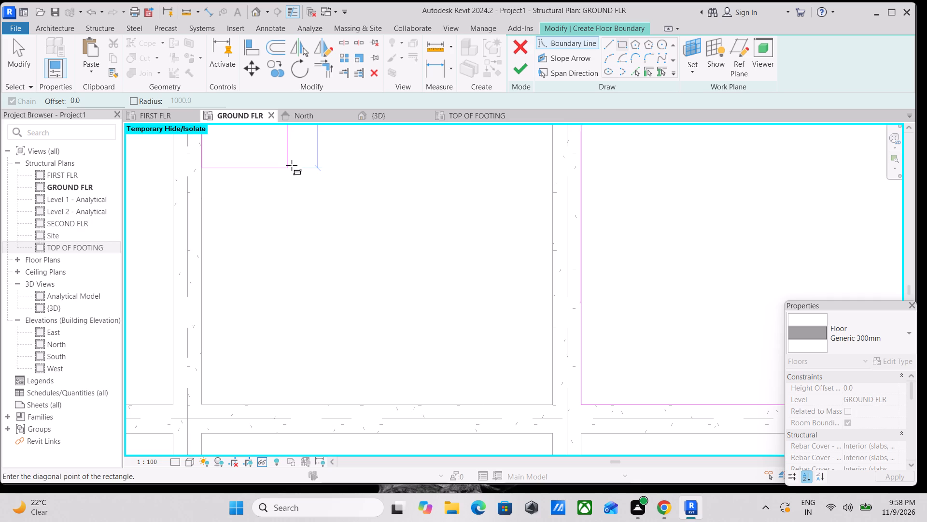
scroll(321, 208, down, 3)
middle_drag(332, 215, 236, 157)
scroll(247, 158, up, 1)
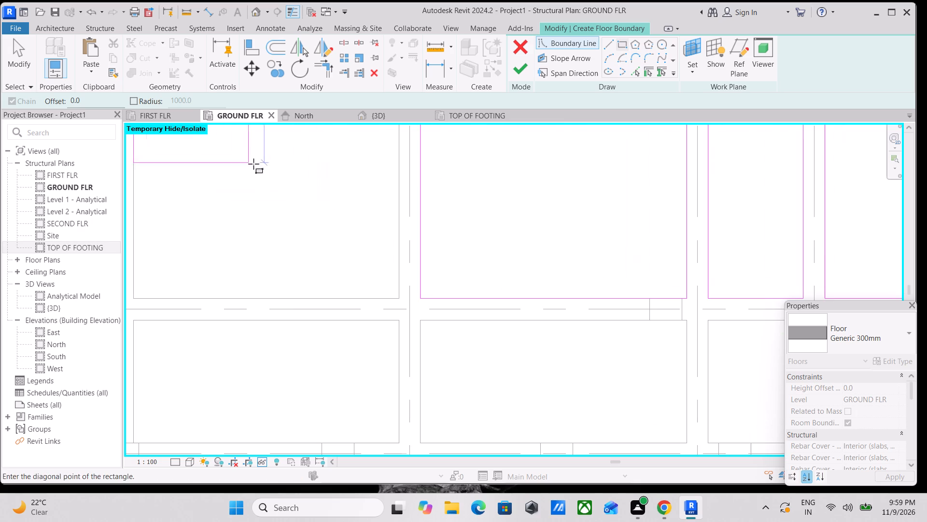
click(396, 299)
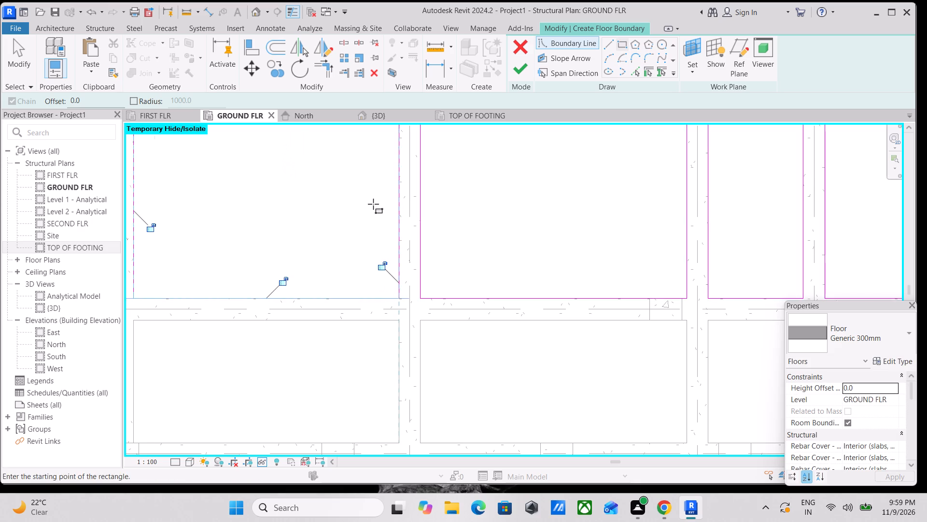
Sketch a rectangular floor boundary about 5849 mm deep in the bay directly north, just east of grid 2, inside the beam faces.
scroll(370, 203, down, 3)
middle_drag(322, 183, 419, 341)
scroll(405, 291, down, 3)
middle_drag(404, 292, 432, 390)
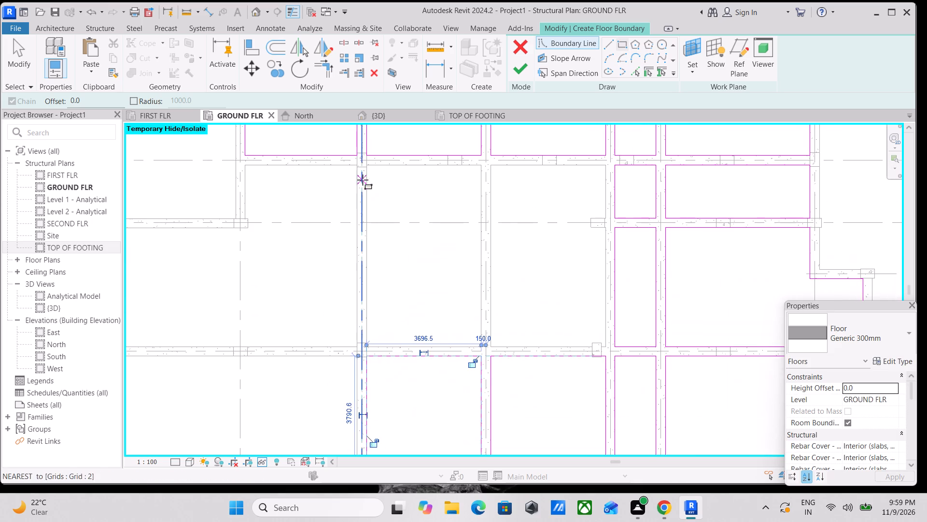
scroll(368, 175, up, 12)
click(352, 156)
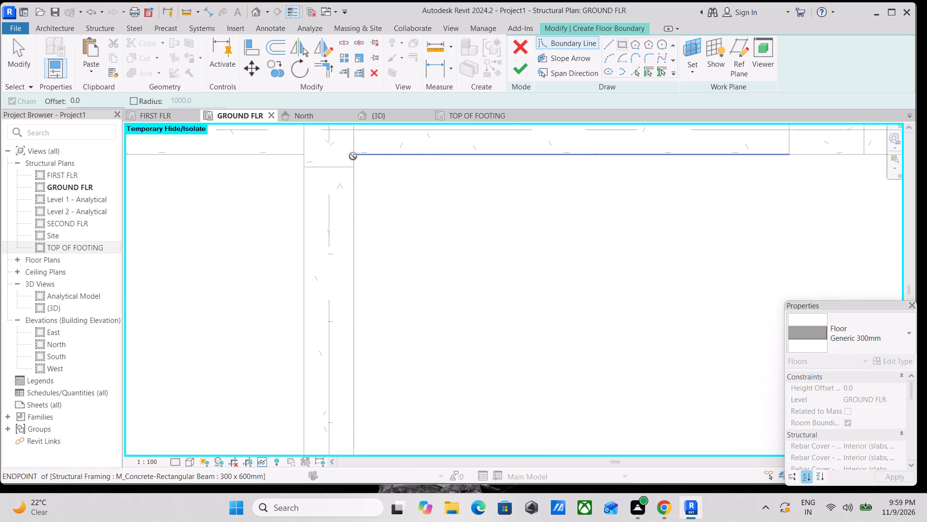
scroll(465, 362, down, 1)
middle_drag(454, 354, 335, 152)
scroll(393, 268, down, 6)
middle_drag(407, 273, 356, 141)
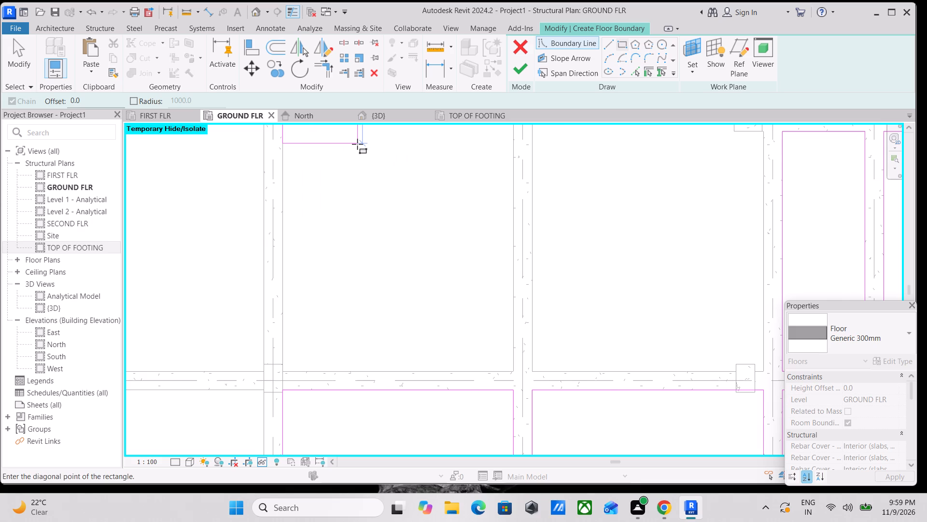
scroll(507, 313, up, 3)
scroll(505, 361, up, 3)
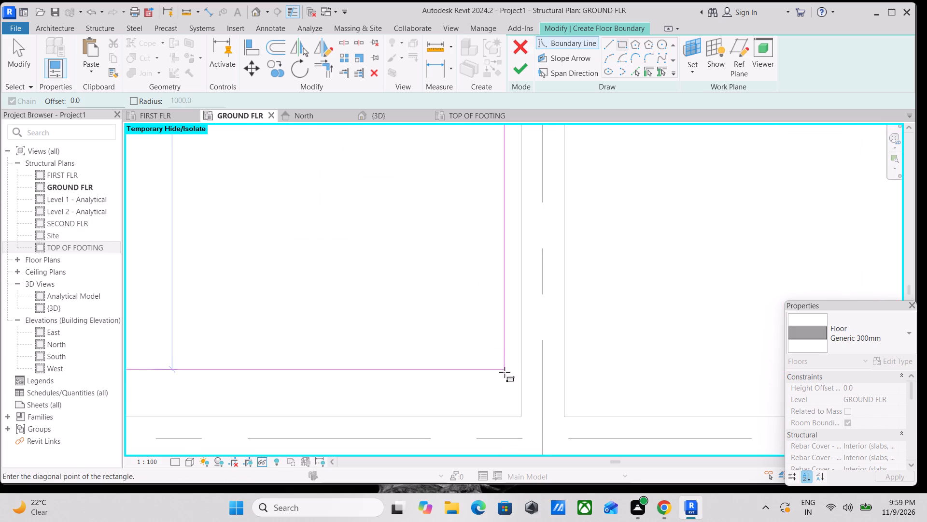
click(520, 416)
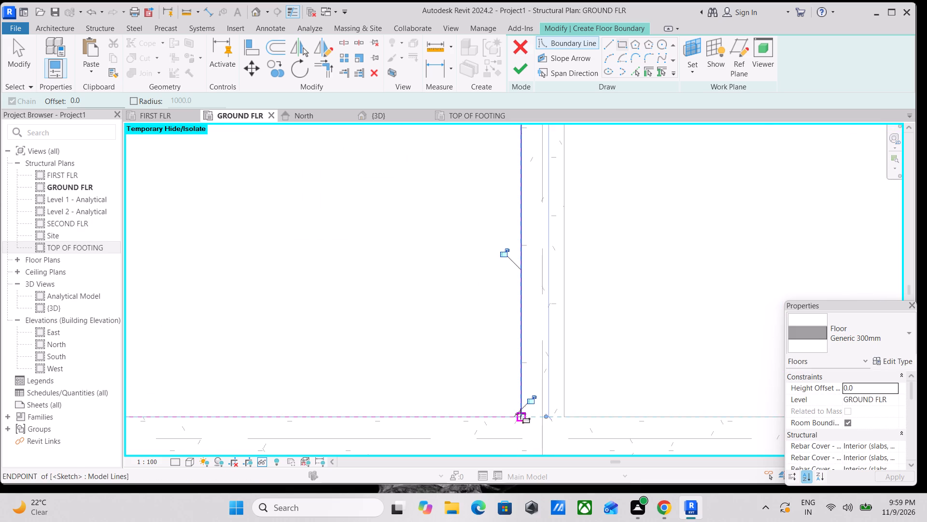
Start a line-by-line boundary in the large stepped bay west of grid 2 with its west edge running south along the inner beam face.
scroll(427, 287, down, 10)
middle_drag(399, 266, 448, 355)
scroll(448, 355, up, 1)
scroll(420, 298, down, 2)
middle_drag(420, 297, 467, 333)
middle_drag(348, 289, 519, 299)
scroll(519, 299, up, 1)
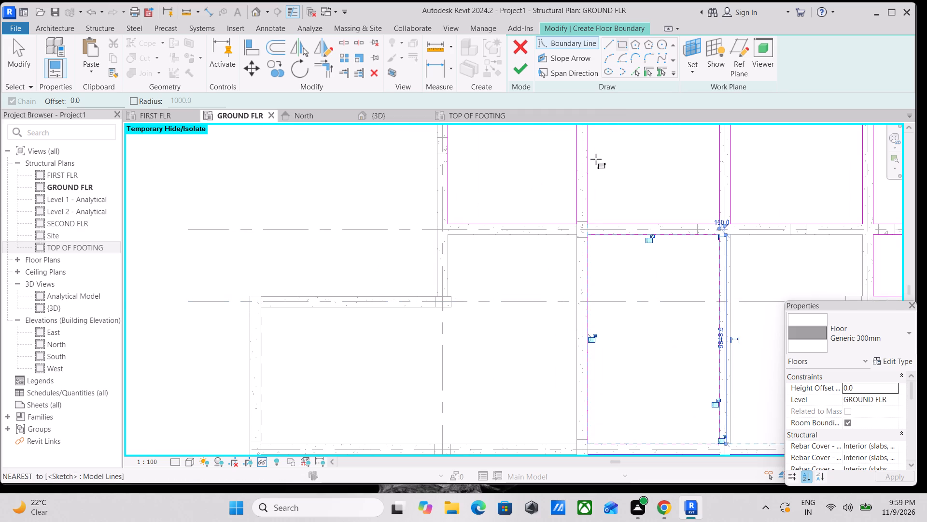
click(610, 41)
scroll(290, 297, up, 3)
scroll(252, 316, up, 7)
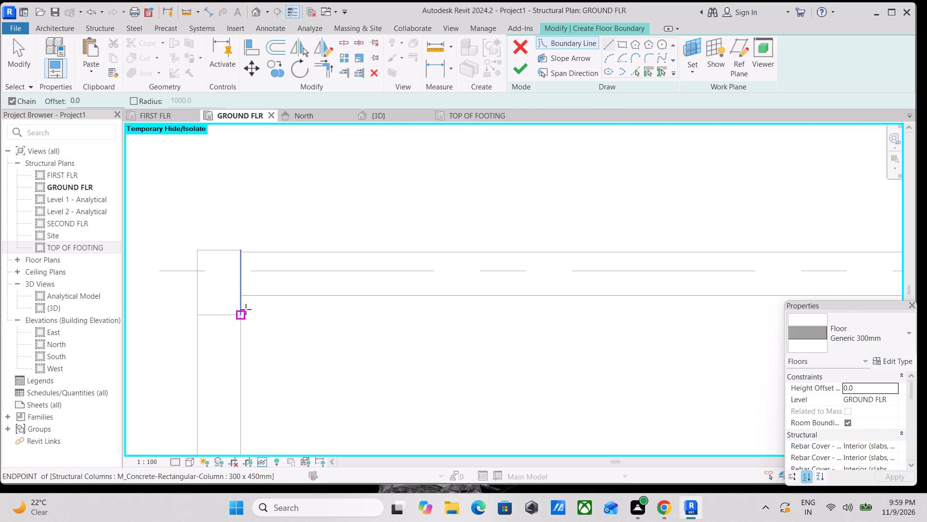
click(239, 296)
scroll(251, 341, down, 2)
middle_drag(250, 341, 605, 127)
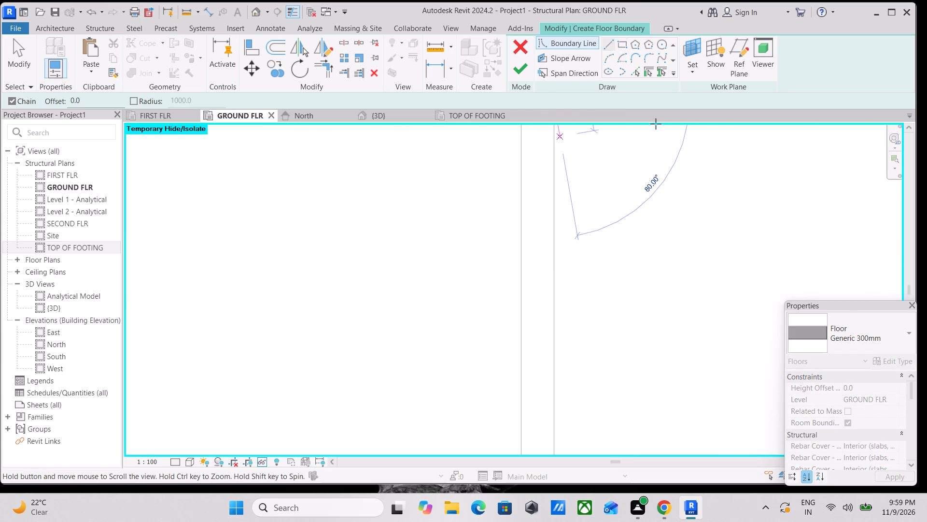
scroll(564, 275, down, 3)
middle_drag(564, 275, 546, 175)
scroll(556, 326, down, 1)
middle_drag(555, 324, 550, 310)
scroll(559, 311, up, 4)
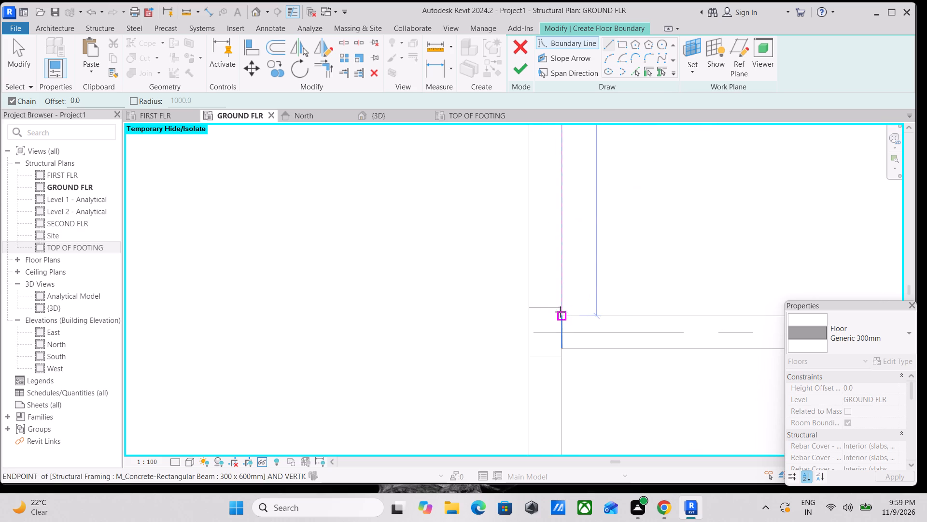
scroll(567, 327, up, 3)
click(561, 308)
Continue the stepped boundary with a south edge about 8857 mm long, running east along the beam face to the grid 2 column.
scroll(702, 293, down, 2)
middle_drag(702, 293, 479, 255)
scroll(589, 251, down, 3)
middle_drag(578, 250, 348, 248)
scroll(717, 290, down, 2)
middle_drag(698, 287, 563, 283)
scroll(623, 259, down, 2)
middle_drag(620, 259, 545, 288)
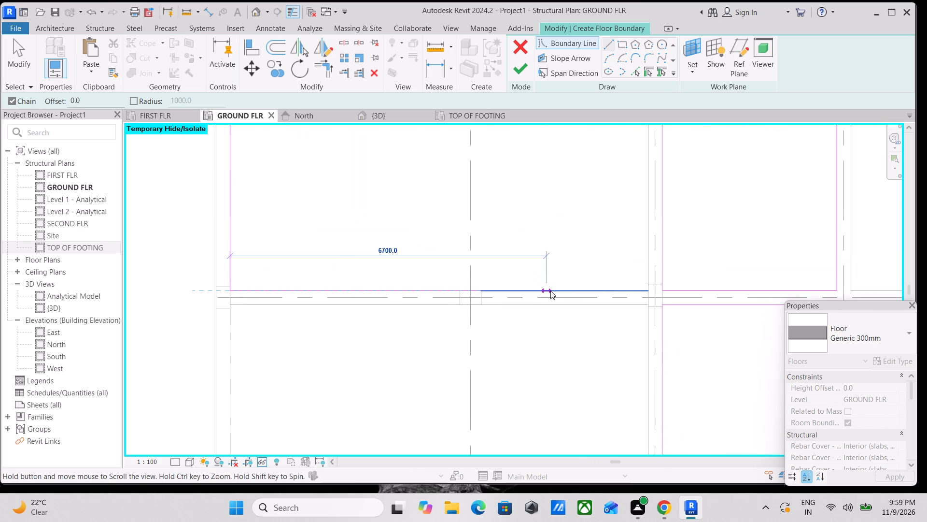
scroll(648, 289, up, 6)
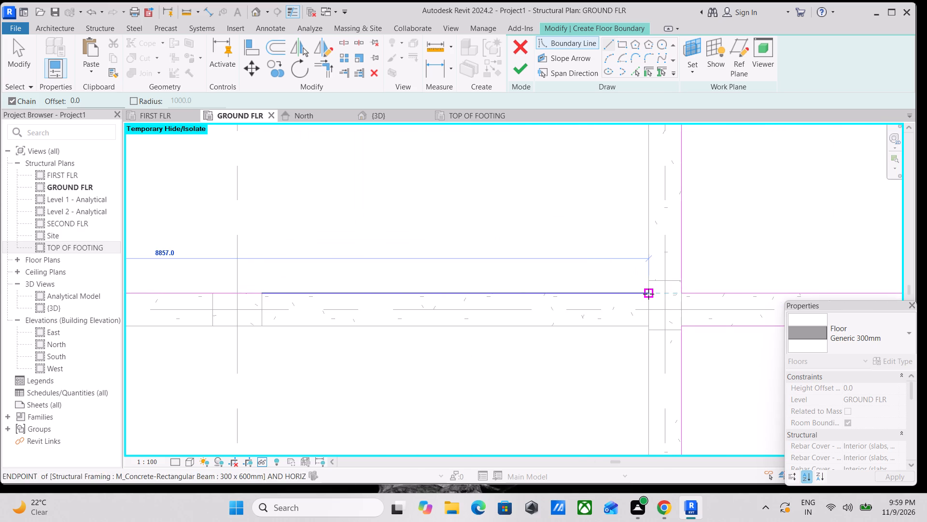
click(648, 294)
Continue the stepped boundary north along the grid 2 beam to the upper cross beam, and west along that beam's south face.
scroll(648, 293, down, 5)
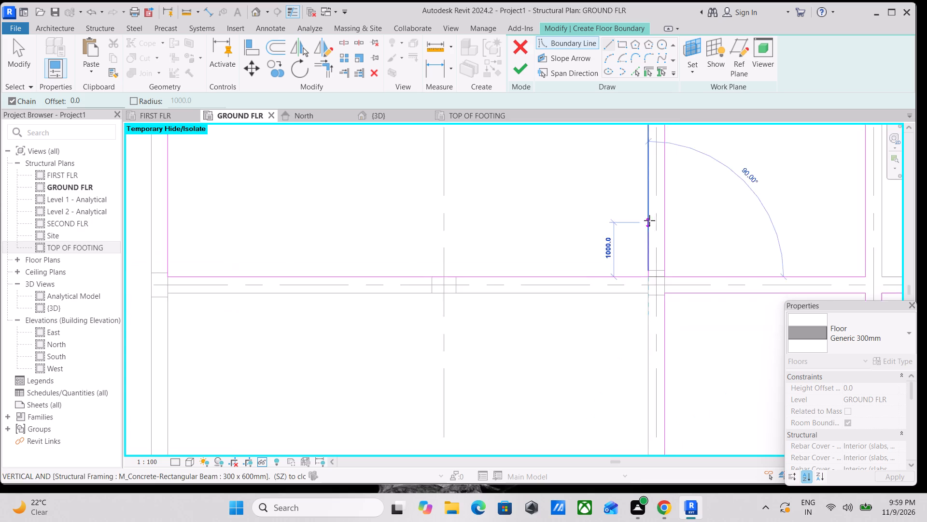
middle_drag(649, 220, 662, 389)
scroll(654, 262, down, 2)
middle_drag(654, 262, 674, 394)
scroll(687, 279, up, 2)
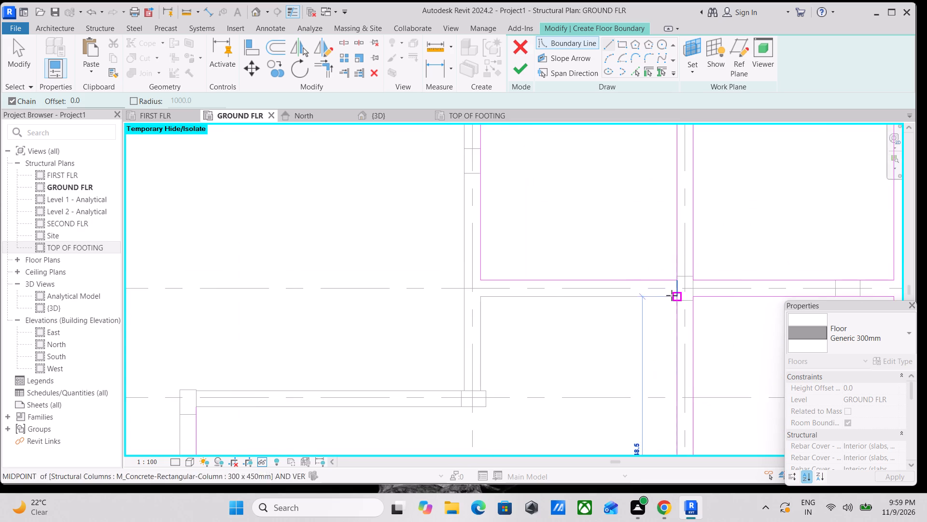
scroll(672, 295, up, 4)
click(681, 295)
middle_drag(577, 302, 578, 302)
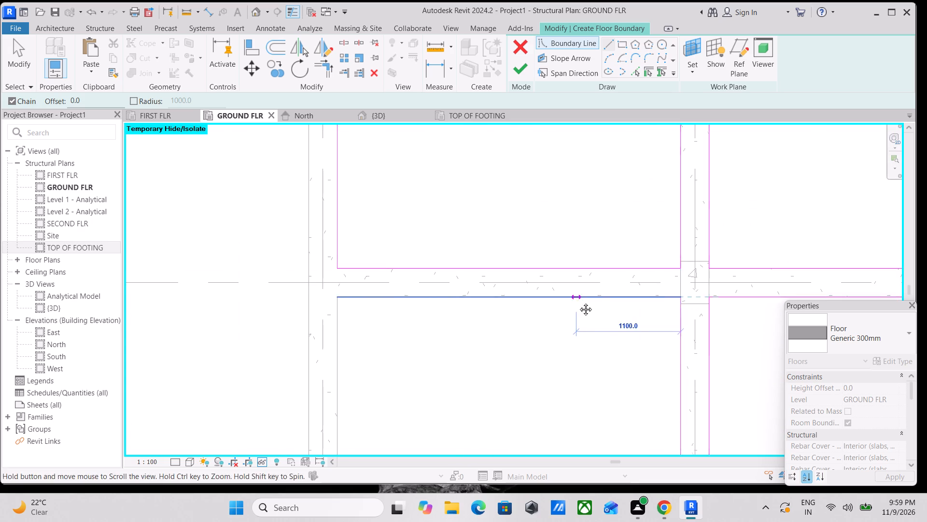
middle_drag(578, 302, 710, 304)
click(471, 300)
Draw the stepped boundary's next edge about 1732 mm south along the beam face to the top of the column at the step.
scroll(472, 310, down, 3)
middle_drag(472, 314, 474, 240)
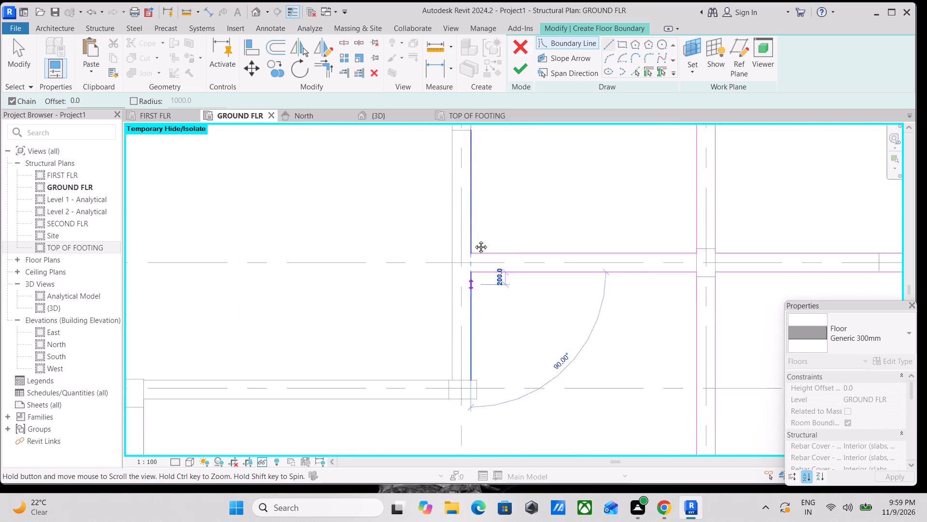
middle_drag(474, 240, 479, 179)
scroll(484, 267, up, 7)
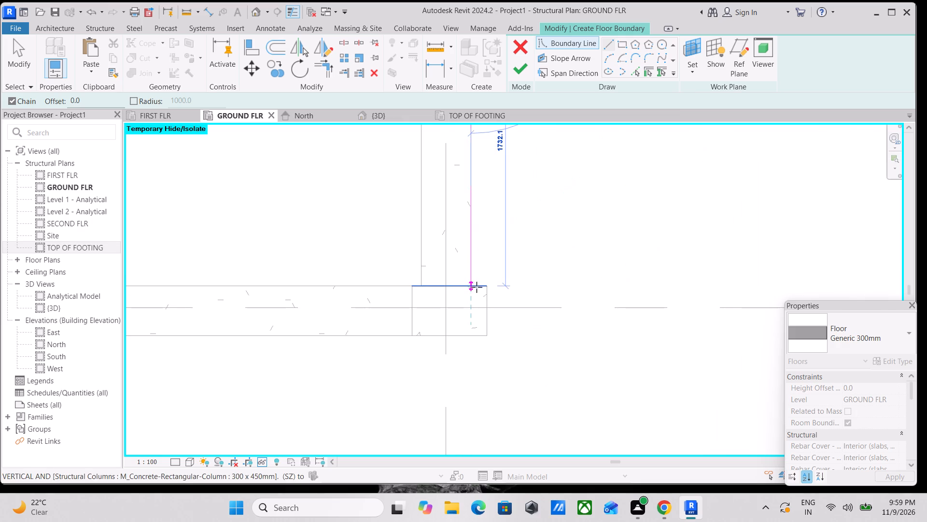
click(471, 287)
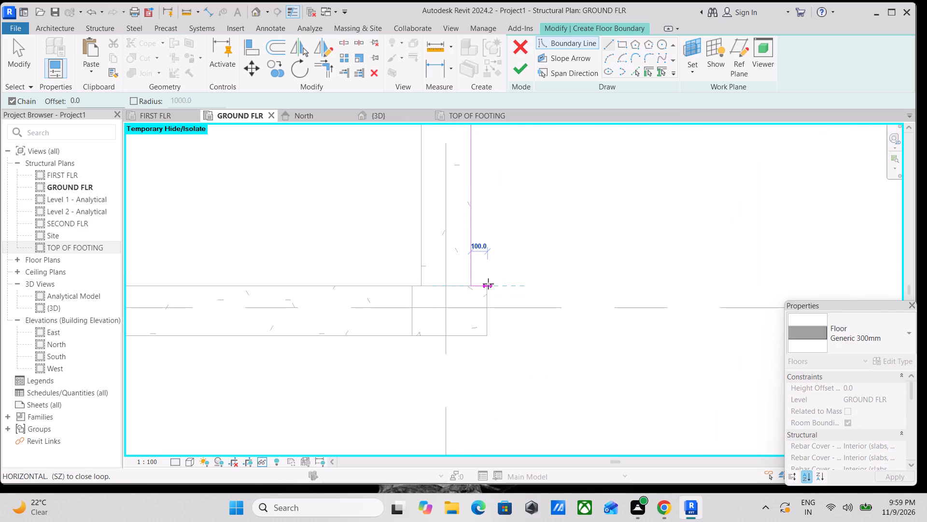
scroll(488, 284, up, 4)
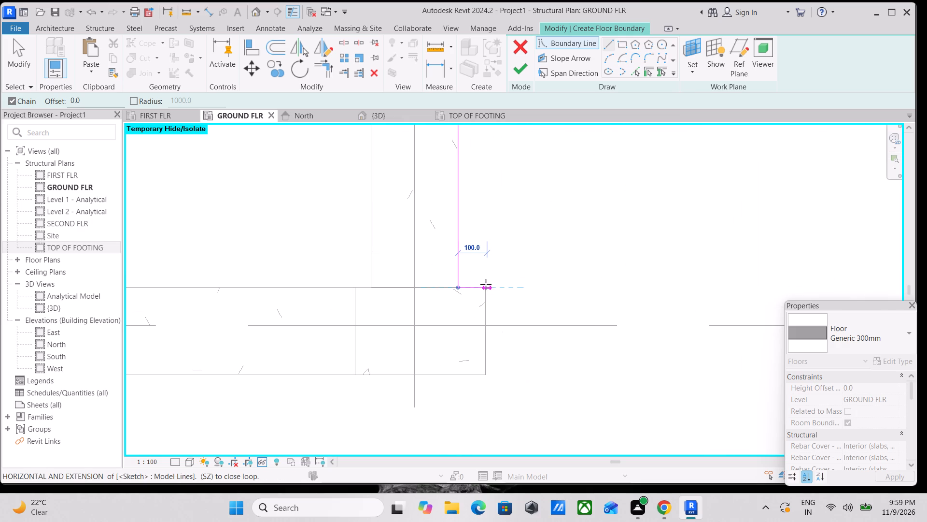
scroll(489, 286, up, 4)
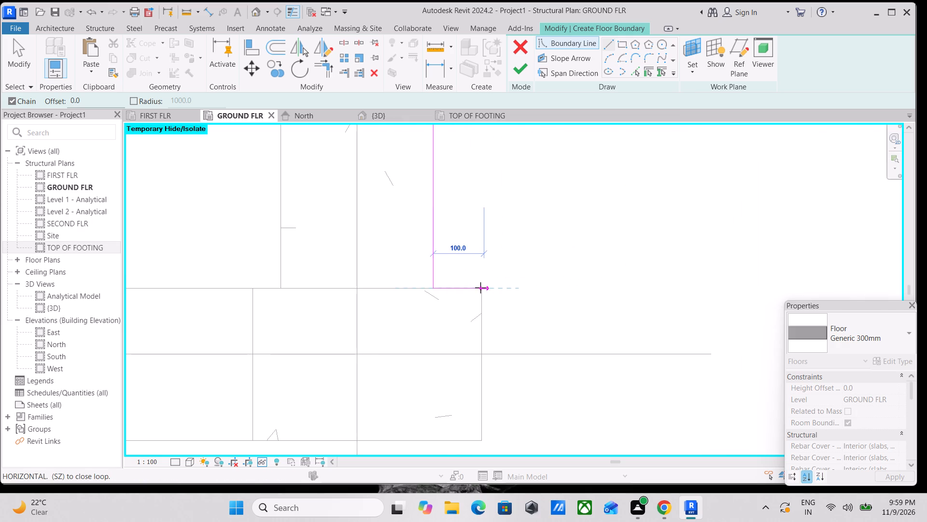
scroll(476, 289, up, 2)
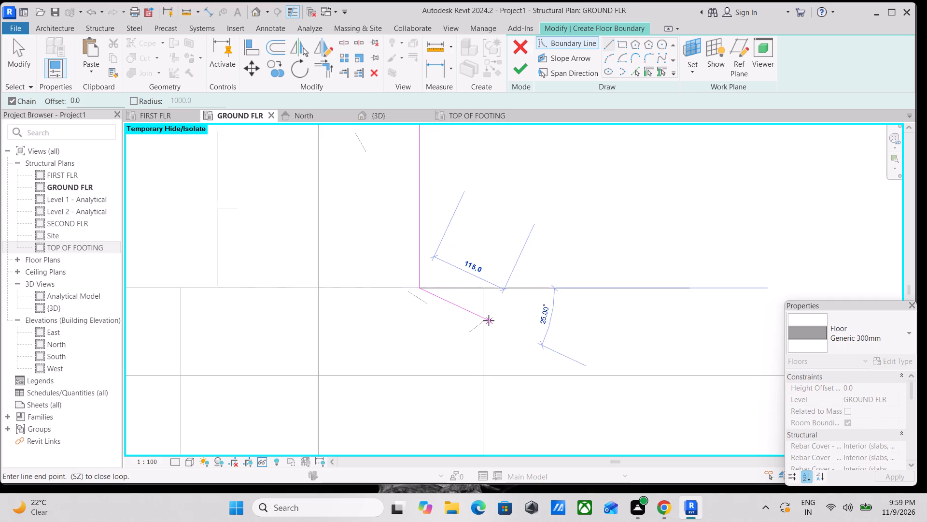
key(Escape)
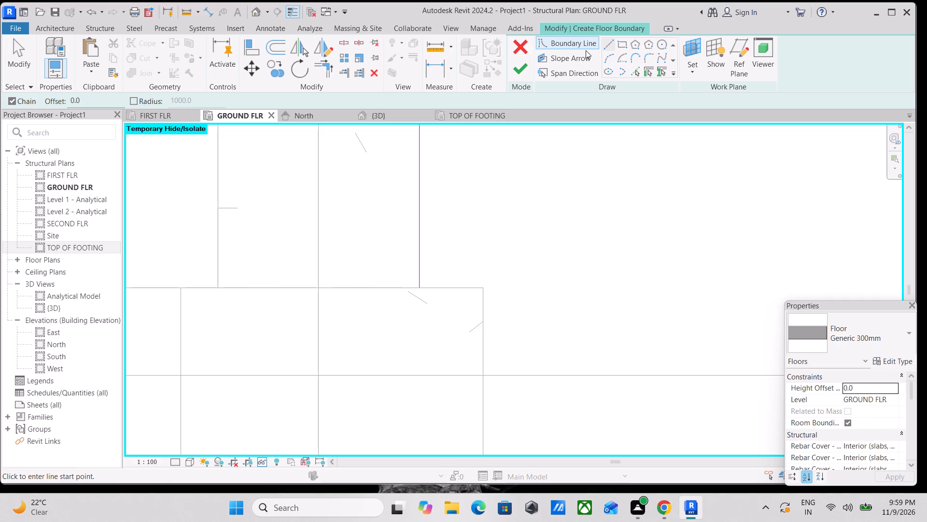
Trace the boundary around the column at the step: 95 mm east along its top, and south down its east face.
scroll(407, 273, up, 8)
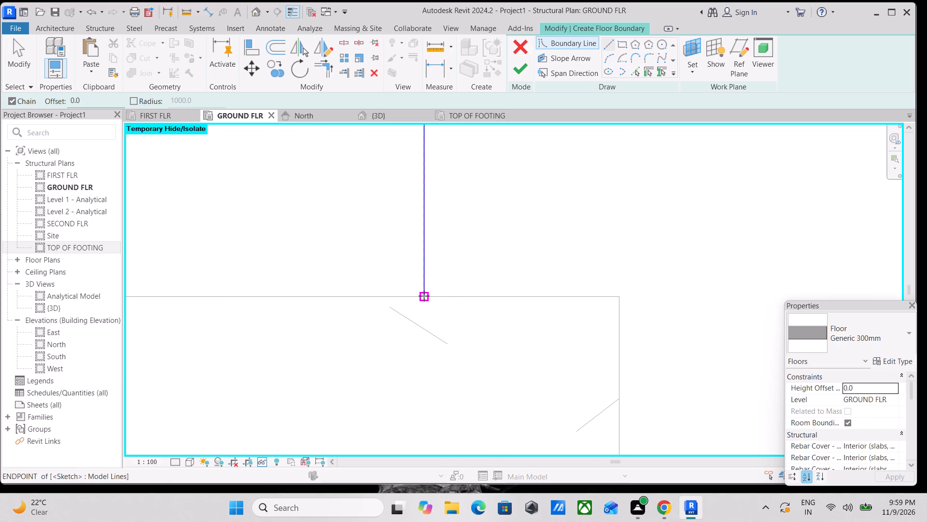
click(424, 296)
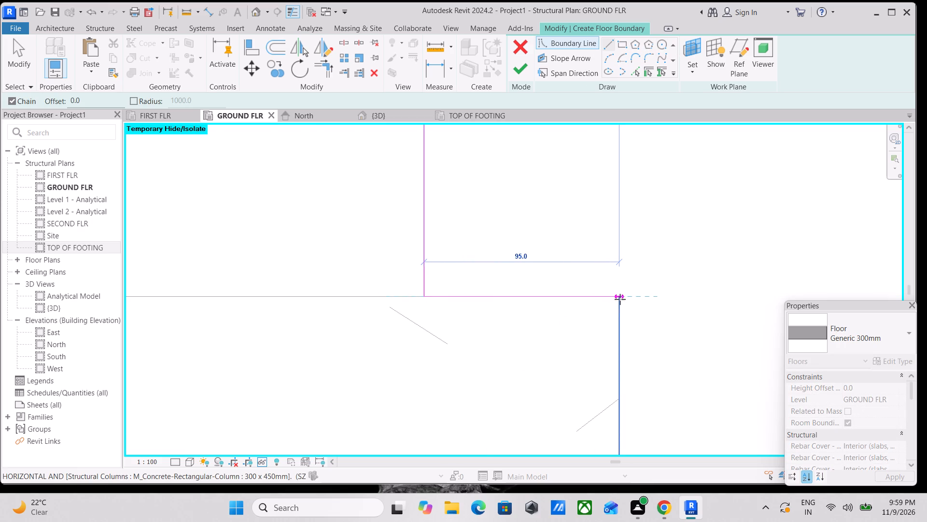
click(620, 297)
scroll(618, 350, down, 2)
middle_drag(618, 348, 619, 213)
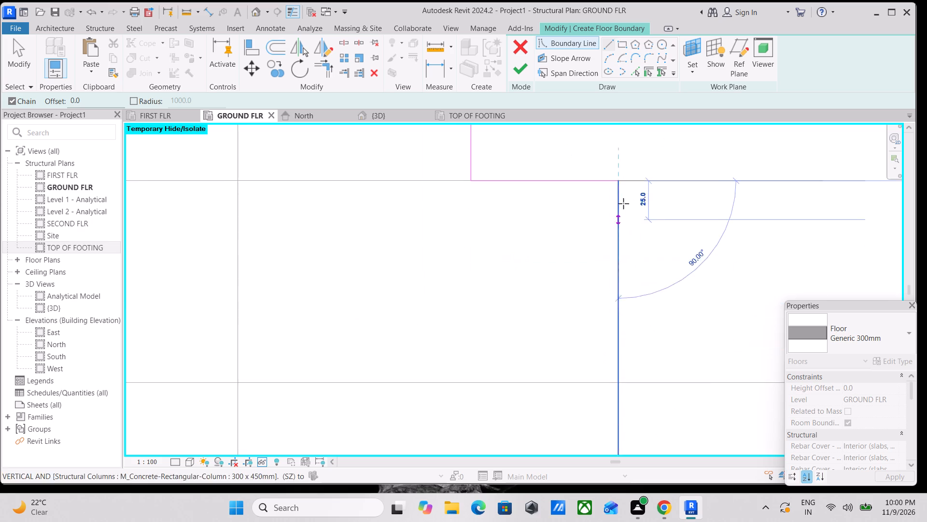
scroll(663, 386, down, 4)
middle_drag(660, 383, 627, 267)
scroll(627, 270, down, 4)
scroll(616, 339, down, 4)
middle_drag(616, 338, 616, 316)
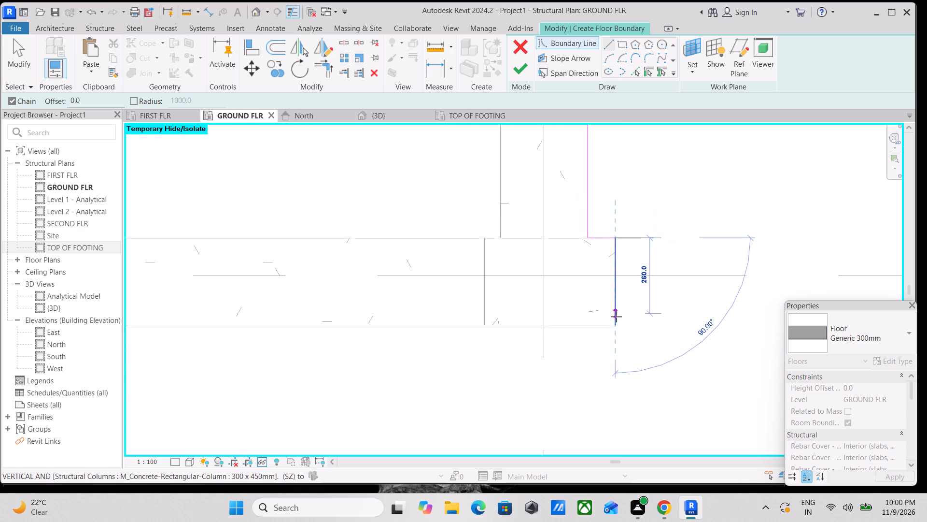
click(614, 325)
Close the stepped boundary with an edge running west along the beam's south face to the starting corner.
scroll(522, 332, down, 2)
middle_drag(521, 332, 757, 310)
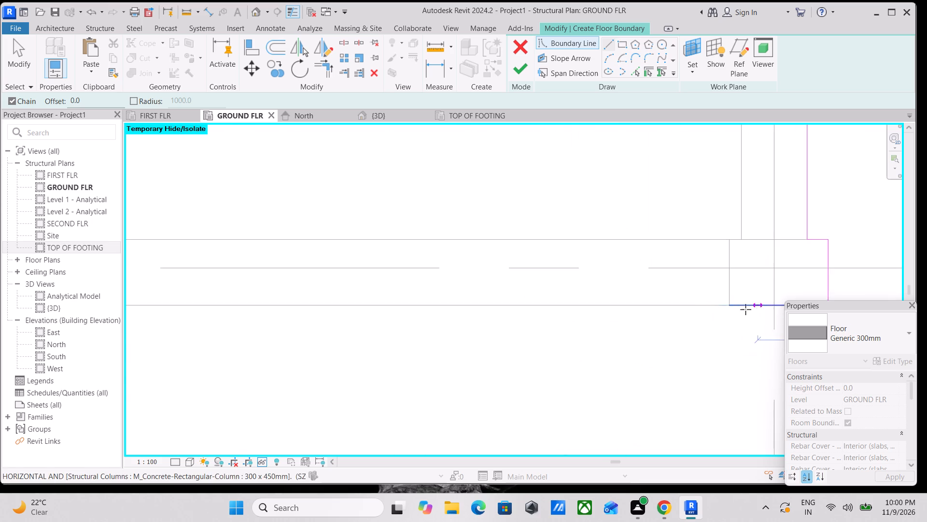
scroll(585, 312, down, 9)
middle_drag(513, 318, 687, 304)
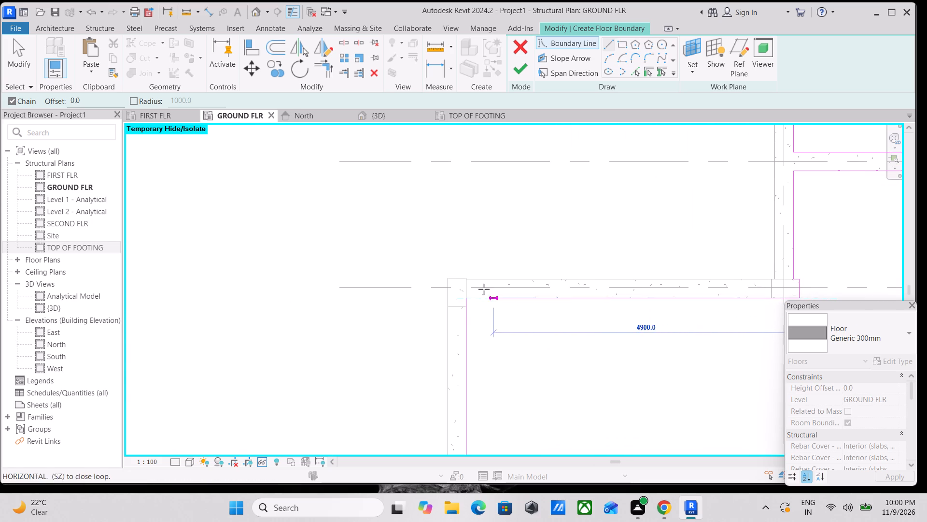
click(468, 293)
scroll(472, 294, down, 3)
key(Escape)
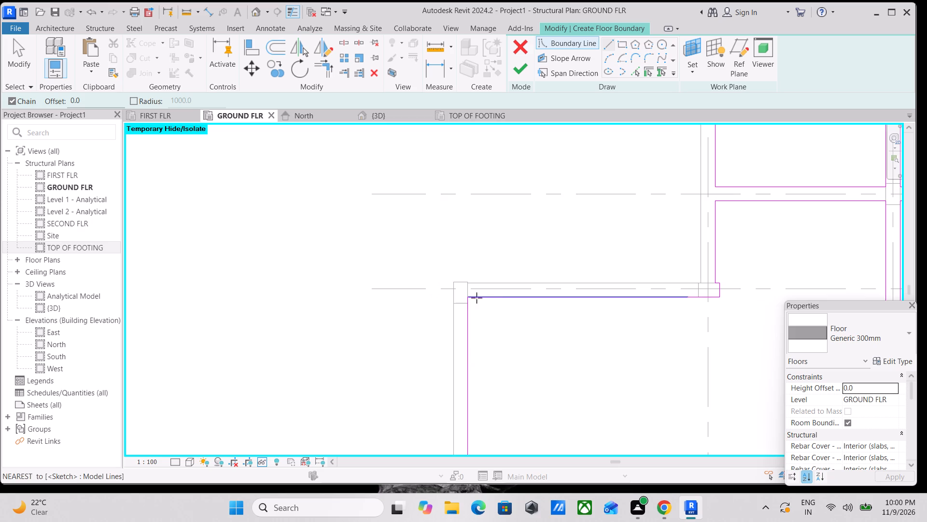
Draw the south edge of the wide western bay between grids G and H, running east along the grid H beam's north face between side beams.
scroll(623, 274, down, 4)
scroll(690, 280, down, 2)
middle_drag(689, 282, 590, 201)
scroll(582, 332, up, 3)
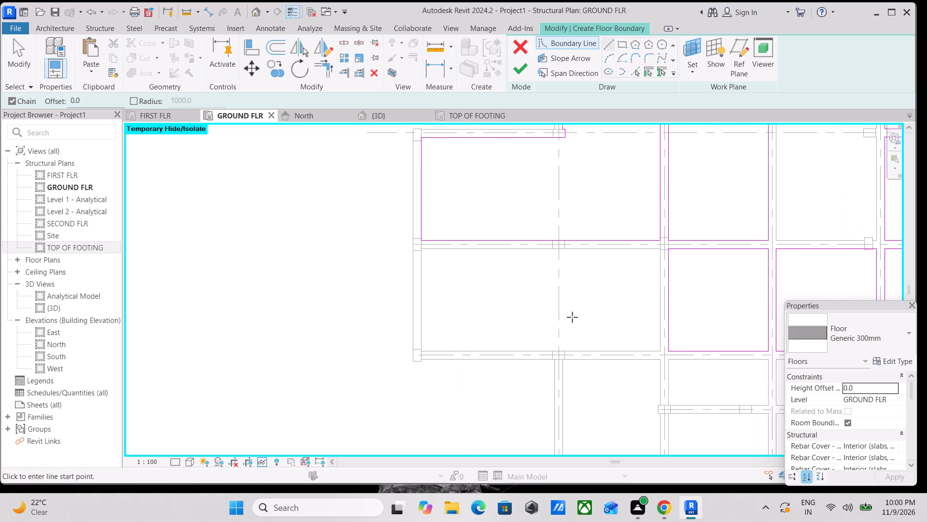
scroll(398, 359, up, 2)
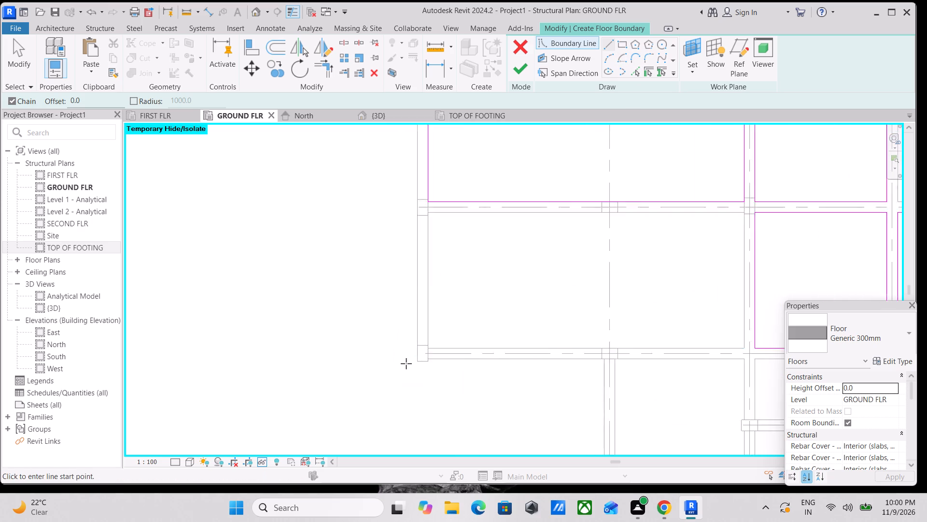
scroll(406, 363, up, 15)
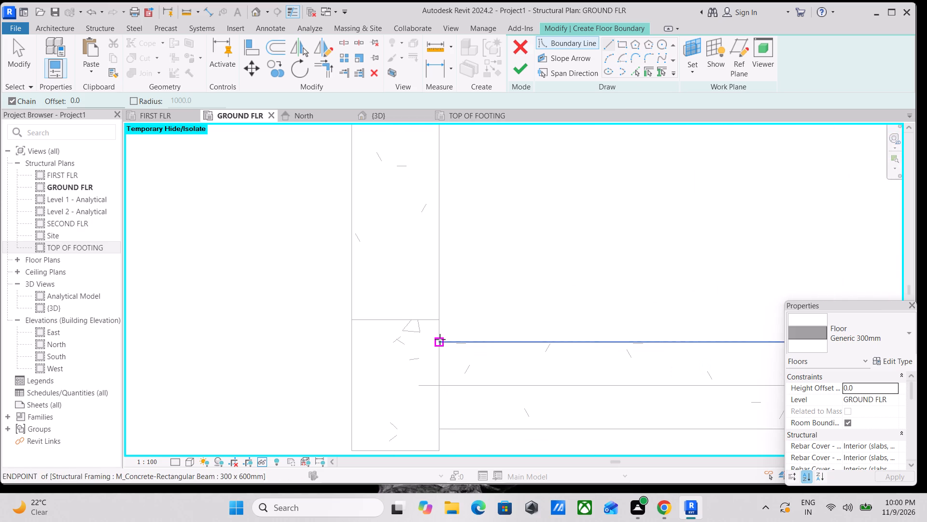
click(440, 339)
scroll(675, 339, down, 2)
middle_drag(675, 338, 478, 266)
scroll(579, 260, down, 3)
middle_drag(577, 260, 424, 249)
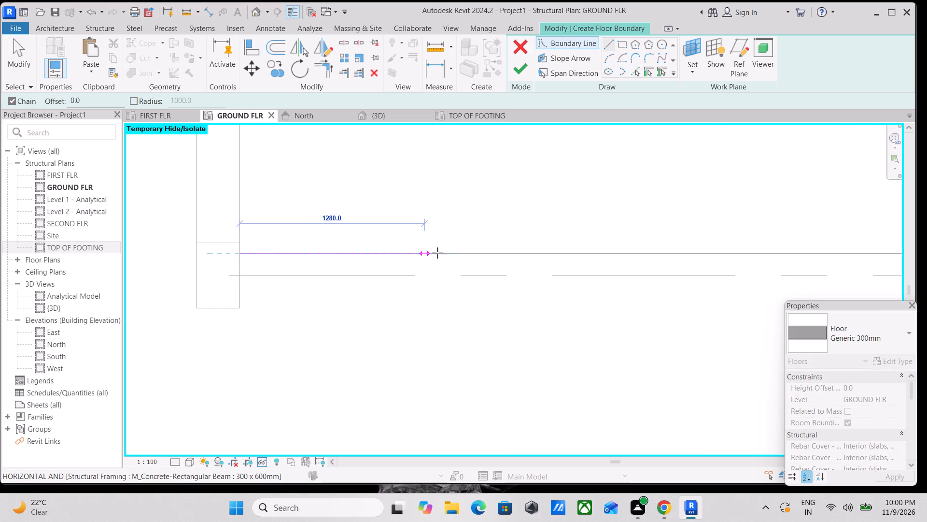
middle_drag(701, 249, 451, 253)
scroll(681, 249, down, 1)
scroll(725, 249, down, 1)
middle_drag(719, 249, 632, 270)
scroll(645, 274, down, 5)
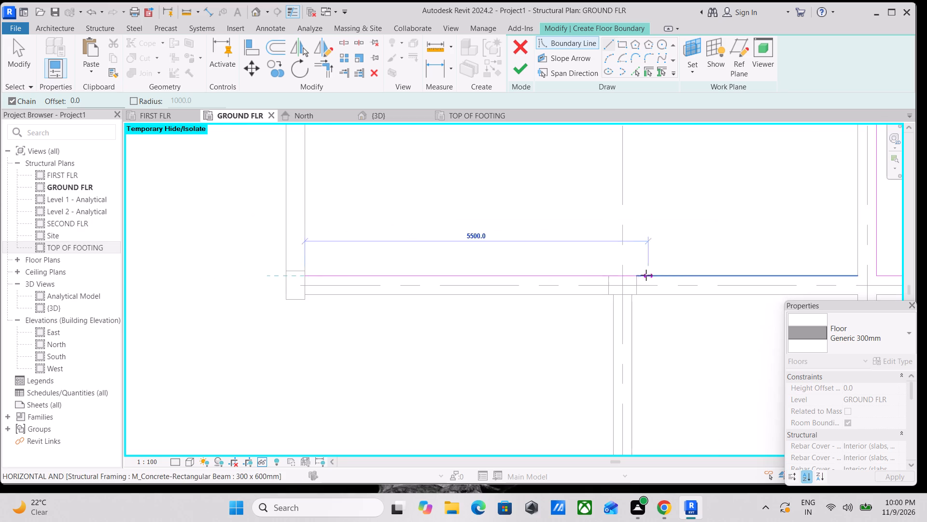
scroll(646, 275, down, 2)
middle_drag(646, 275, 502, 308)
scroll(605, 306, up, 5)
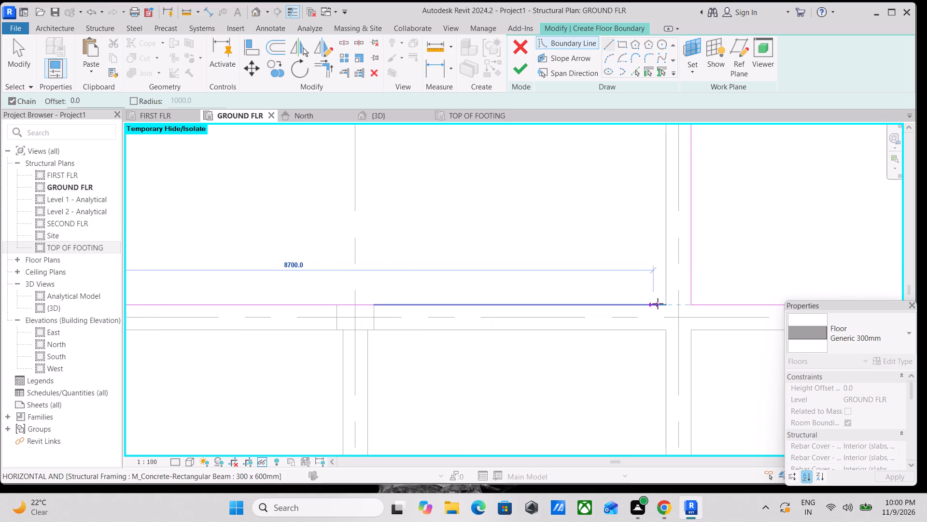
click(668, 302)
Continue the bay's boundary north along the east beam's inner face to the south face of the grid G beam.
middle_drag(664, 216, 657, 347)
scroll(655, 233, down, 3)
middle_drag(655, 233, 662, 364)
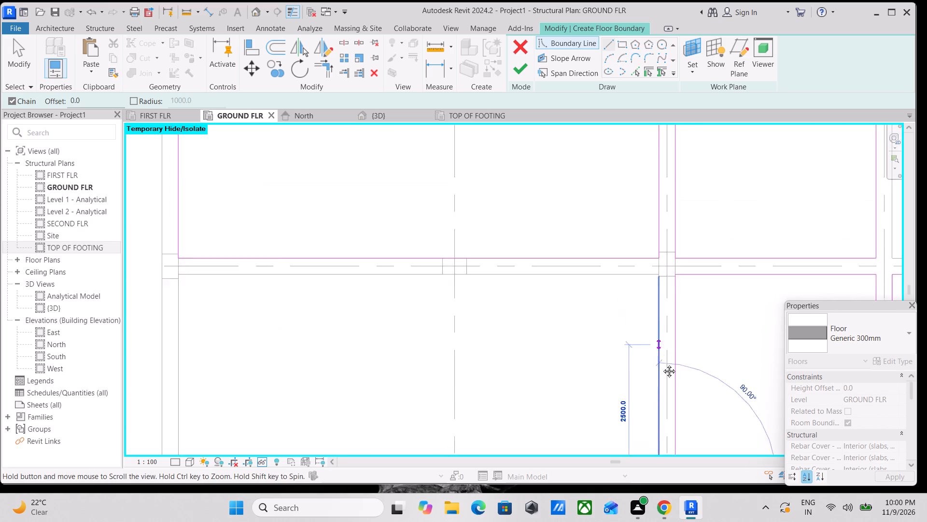
middle_drag(662, 364, 663, 363)
scroll(664, 290, up, 6)
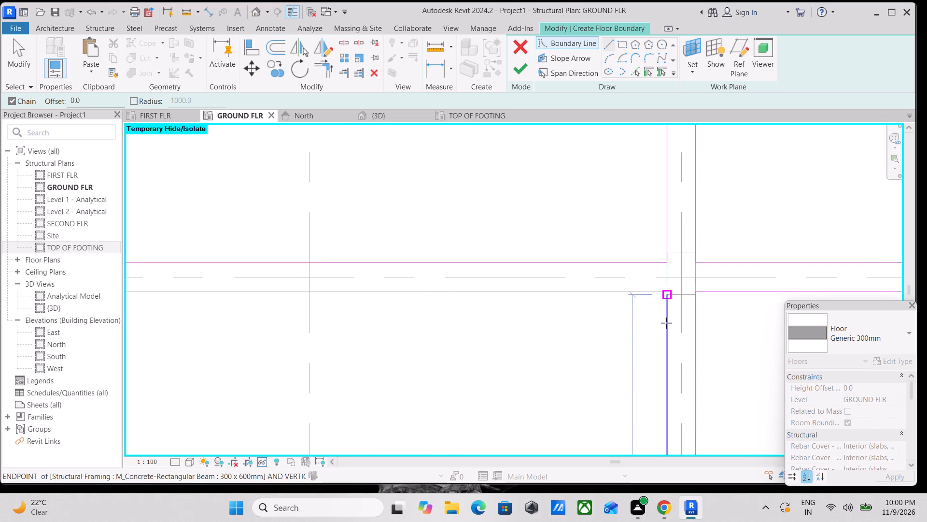
scroll(665, 286, up, 6)
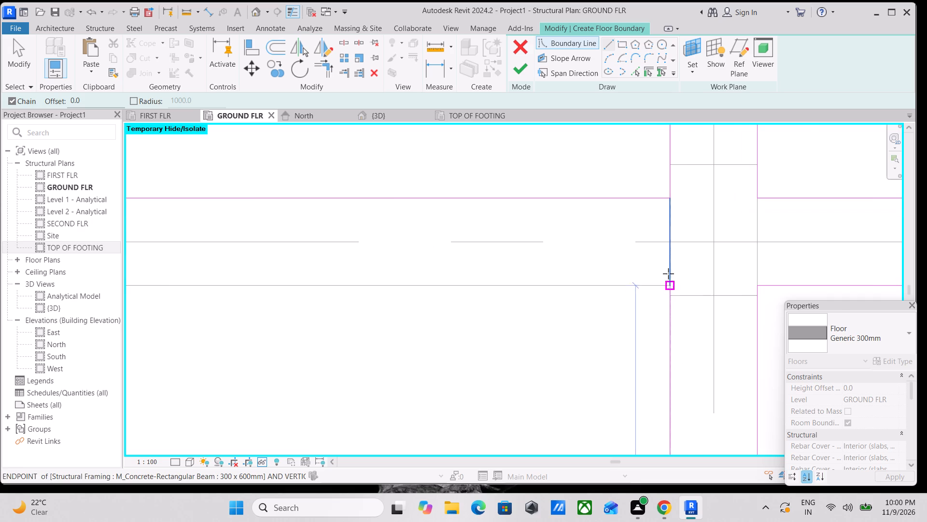
click(670, 286)
Continue the boundary west along the grid G beam's south face to the inner face of the outer west beam.
scroll(487, 281, down, 3)
middle_drag(487, 281, 883, 297)
scroll(851, 295, down, 1)
middle_drag(883, 297, 886, 298)
scroll(597, 299, down, 3)
middle_drag(581, 295, 616, 285)
scroll(616, 285, down, 4)
scroll(421, 282, down, 2)
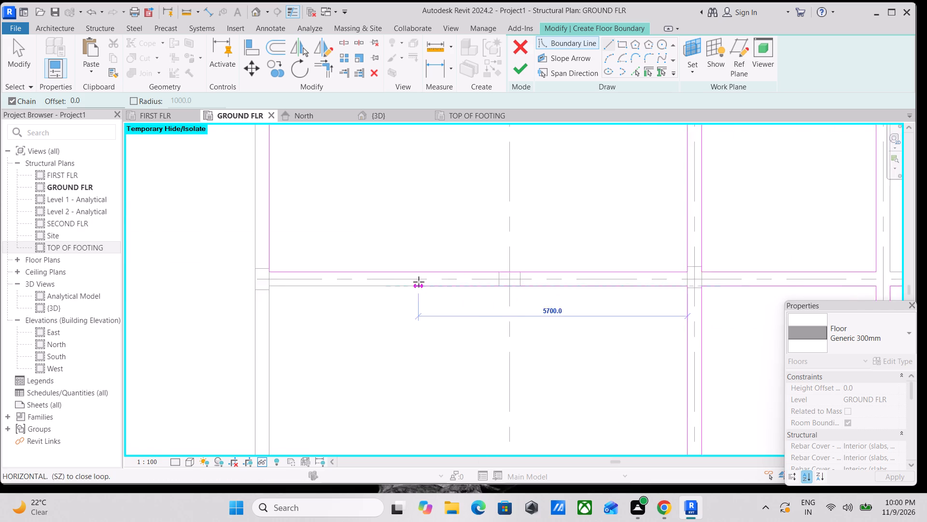
scroll(419, 282, down, 1)
middle_drag(419, 282, 513, 288)
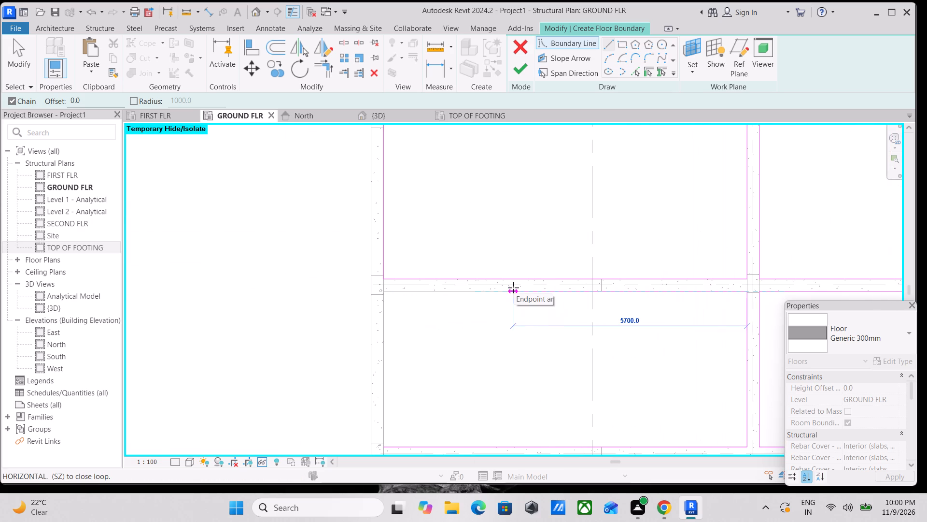
middle_drag(512, 288, 640, 313)
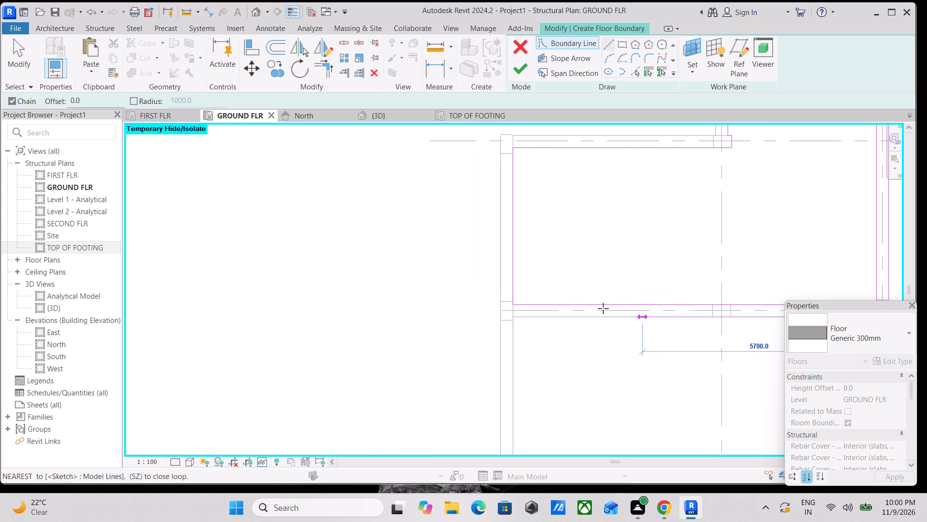
scroll(528, 322, up, 8)
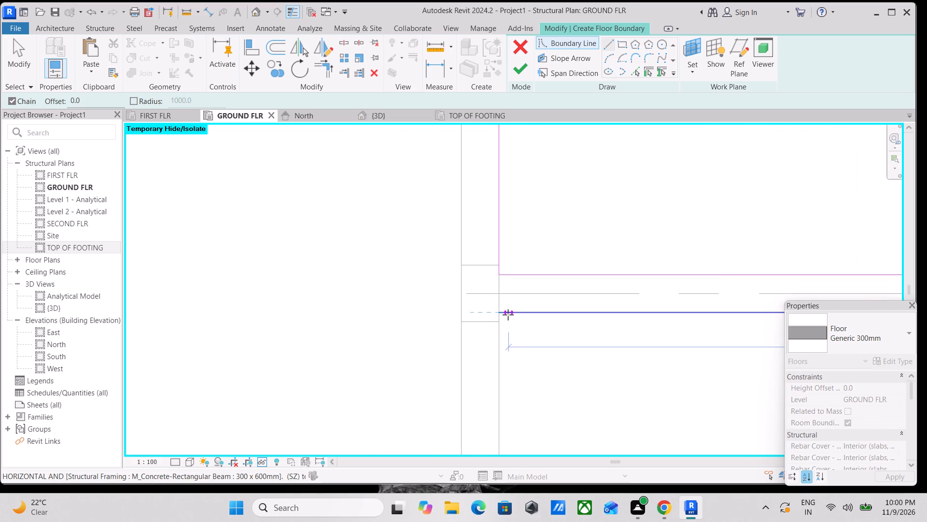
click(498, 311)
Close the western bay's boundary with an edge running south along the outer west beam's inner face to the starting corner.
scroll(492, 353, down, 4)
middle_drag(492, 351, 501, 258)
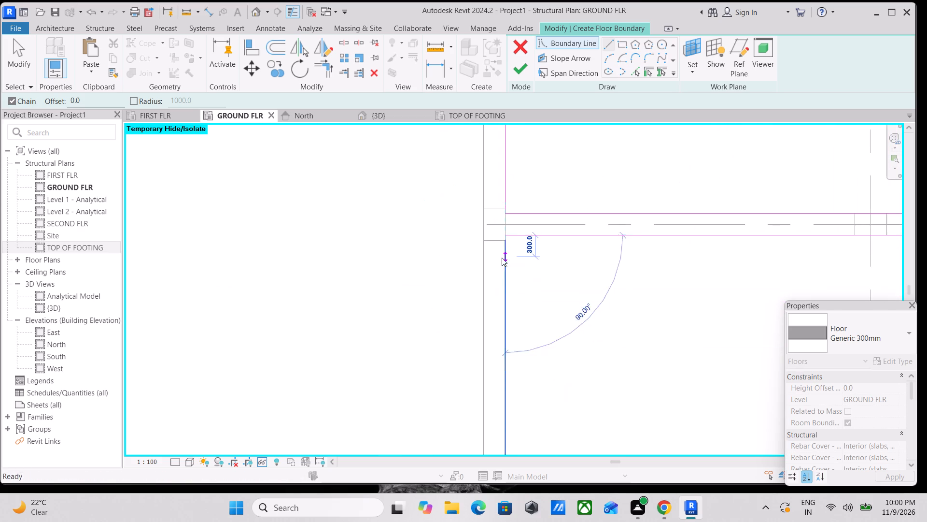
scroll(502, 258, up, 1)
scroll(515, 345, down, 3)
middle_drag(513, 343, 504, 246)
scroll(497, 356, up, 4)
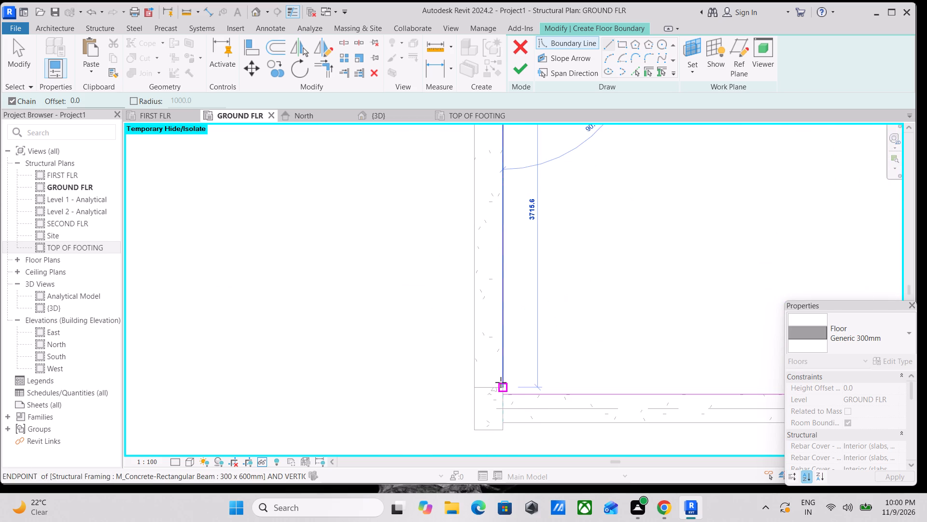
click(508, 396)
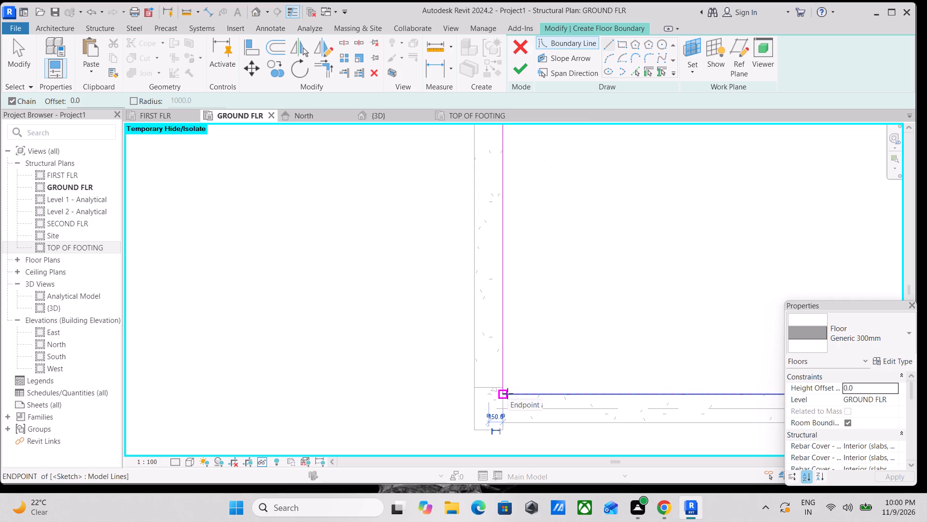
key(Escape)
Sketch a 3696.5 by 1712.2 mm rectangular boundary in the short bay directly south of grid H, two bays west of grid 4.
scroll(584, 352, down, 5)
scroll(633, 239, down, 7)
middle_drag(683, 241, 605, 219)
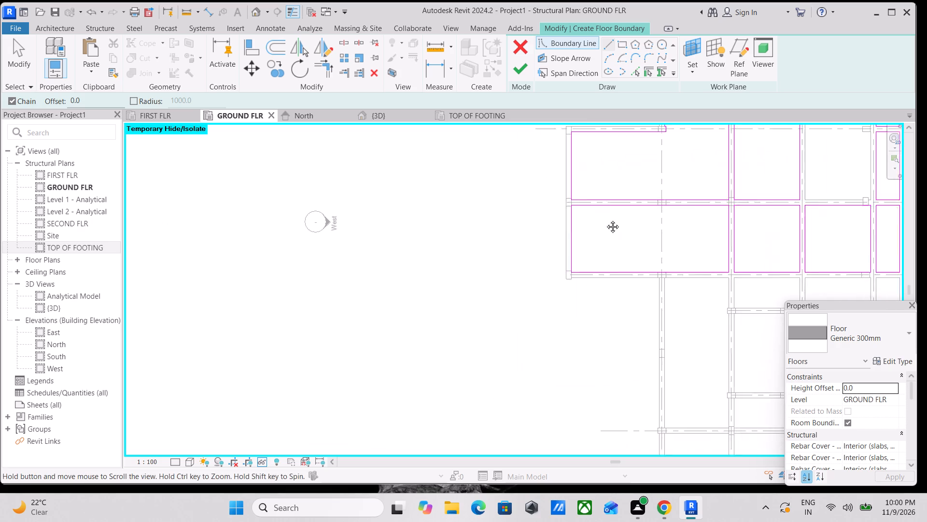
middle_drag(605, 219, 549, 209)
middle_drag(713, 222, 567, 260)
scroll(589, 337, up, 4)
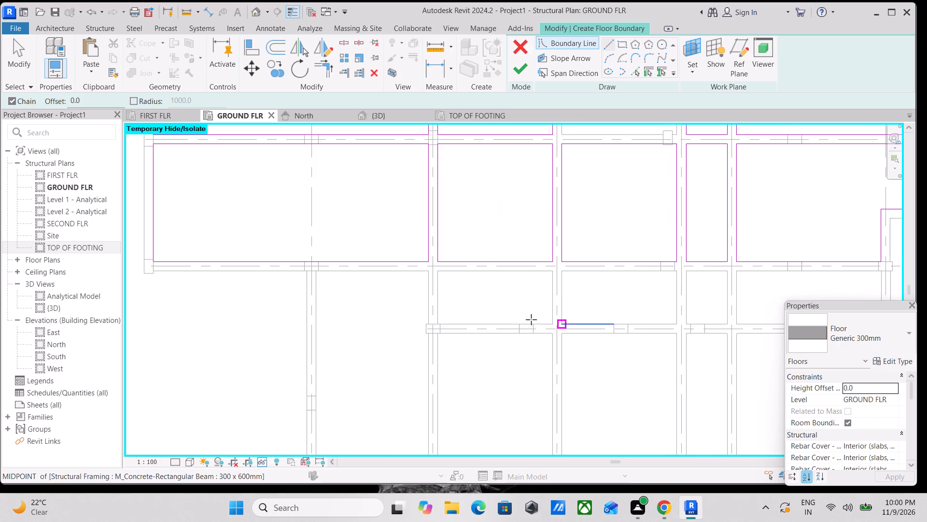
scroll(497, 310, up, 4)
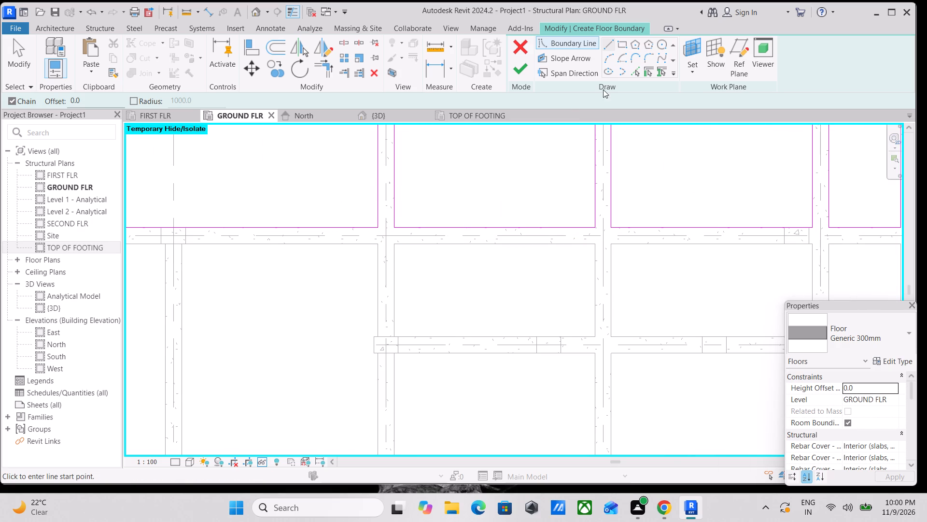
click(620, 43)
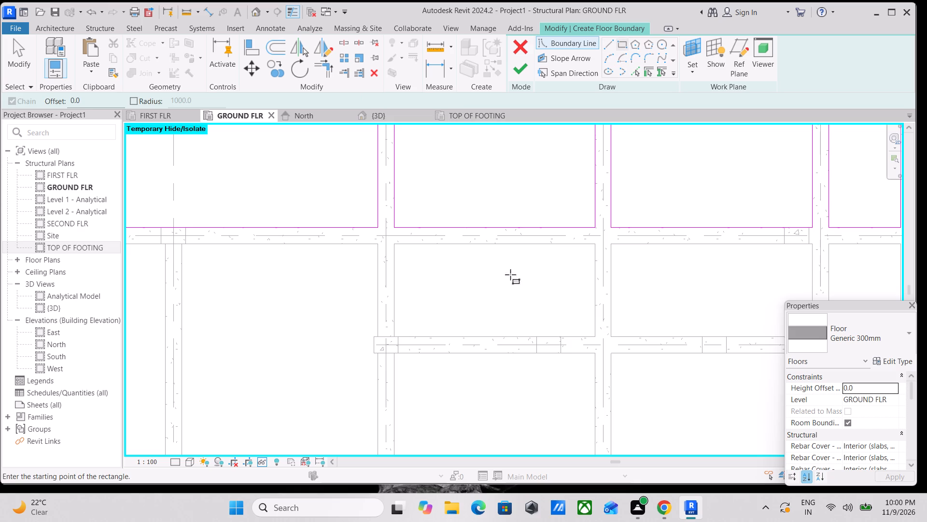
scroll(495, 269, up, 5)
click(292, 216)
scroll(453, 316, down, 2)
middle_drag(451, 314, 379, 201)
scroll(379, 203, up, 1)
click(598, 280)
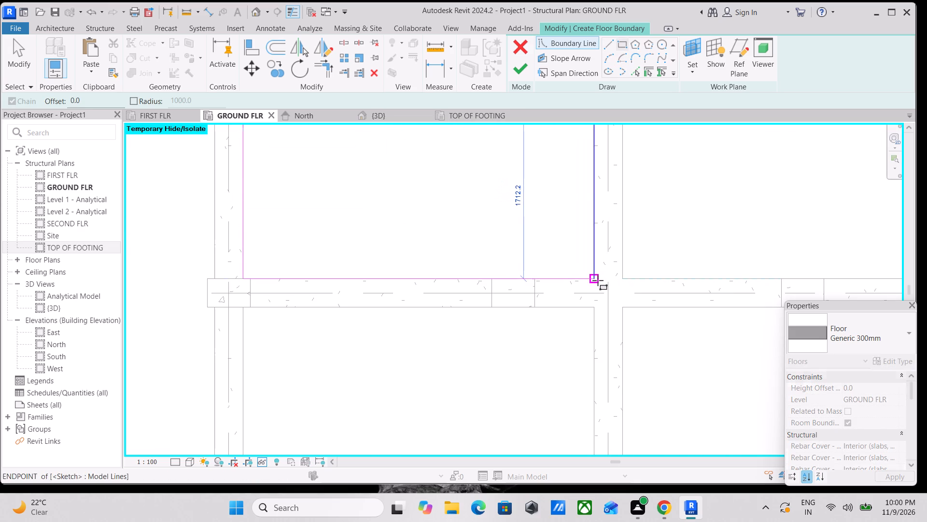
Sketch a 3707.8 by 1712.2 mm rectangular boundary in the adjacent short bay south of grid H, just west of grid 4.
scroll(598, 279, down, 7)
scroll(669, 208, down, 6)
middle_drag(697, 247, 644, 330)
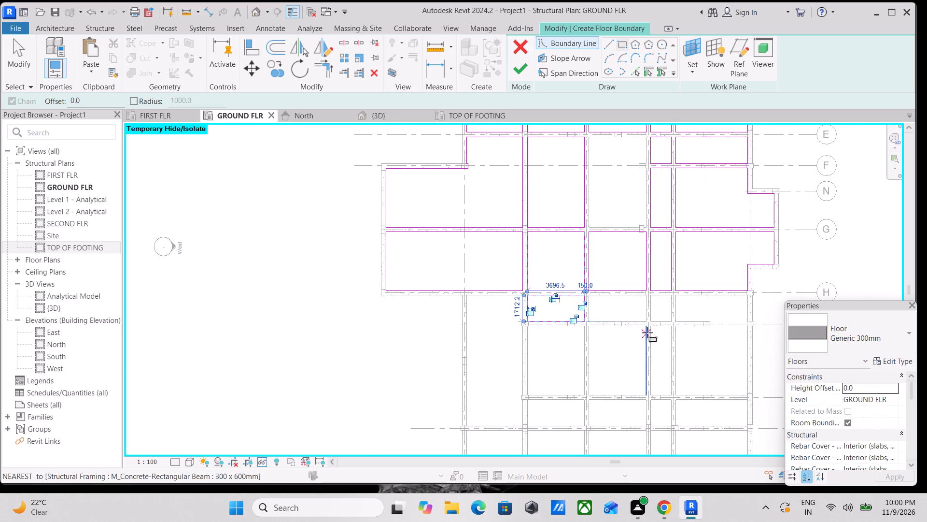
scroll(652, 328, up, 8)
scroll(511, 251, up, 8)
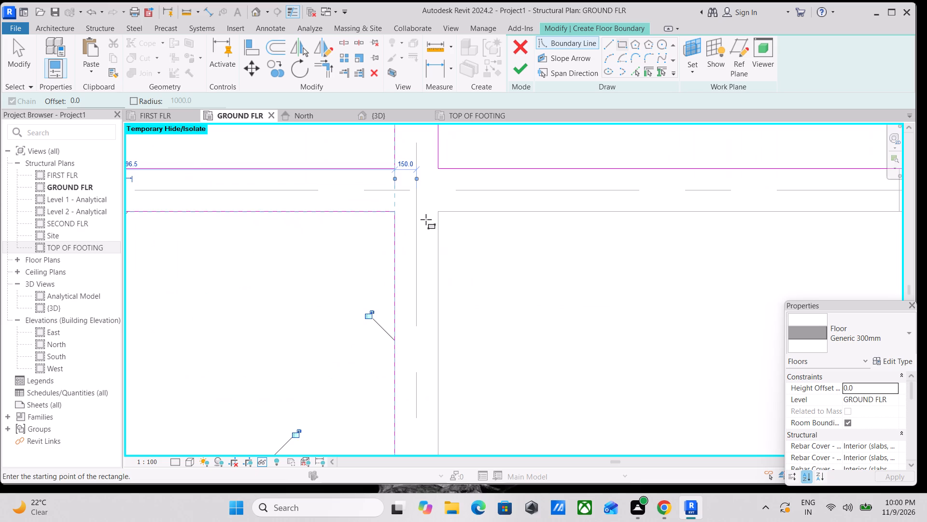
click(436, 212)
scroll(639, 351, down, 1)
middle_drag(638, 350, 515, 229)
middle_drag(639, 276, 520, 225)
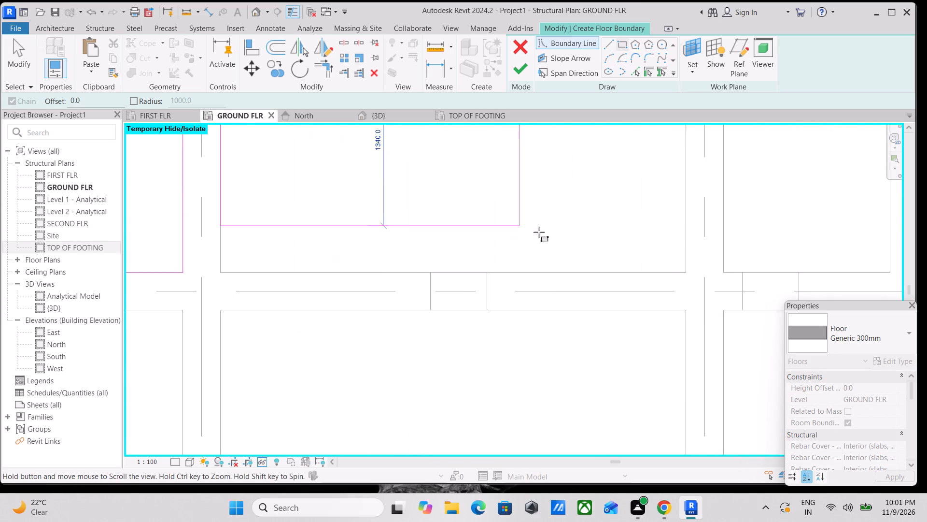
click(689, 273)
Sketch a 3696.5 by 4455.5 mm rectangular boundary in the tall bay directly south of the first short bay, between the beam faces.
scroll(689, 272, down, 3)
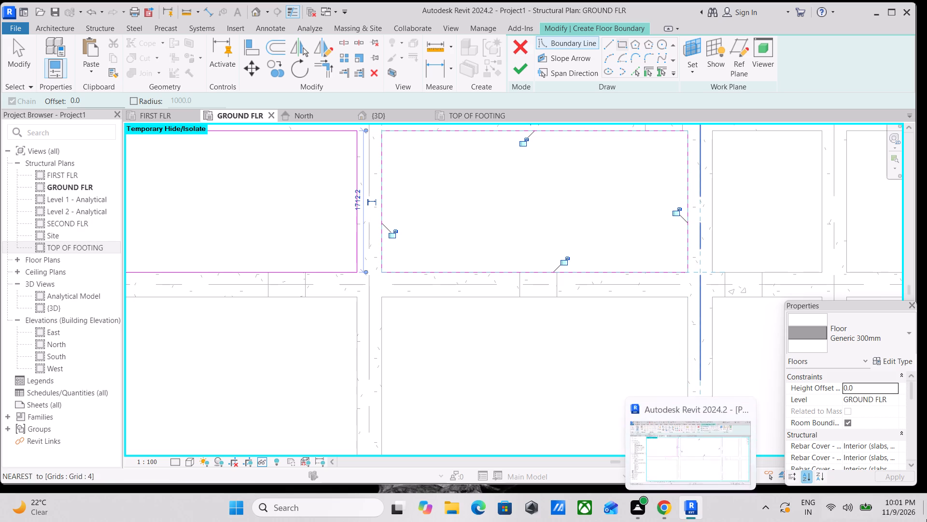
scroll(666, 332, down, 8)
scroll(549, 284, up, 3)
scroll(498, 295, up, 2)
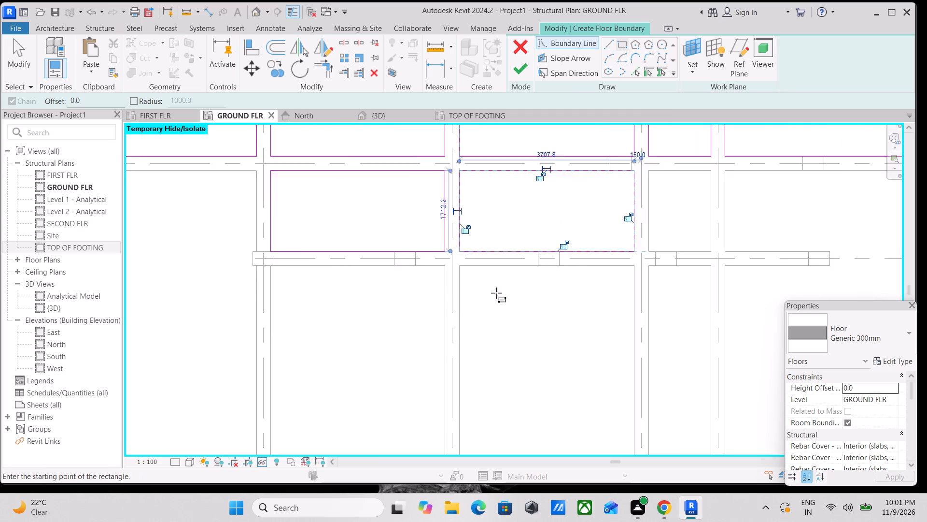
scroll(496, 293, up, 1)
scroll(389, 272, down, 2)
scroll(239, 267, up, 6)
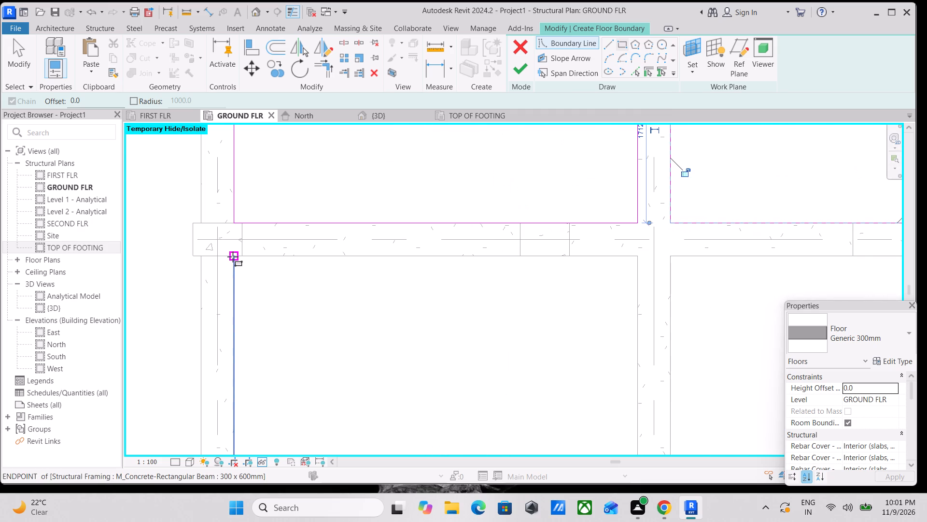
click(233, 256)
scroll(377, 400, down, 2)
middle_drag(374, 395, 336, 217)
scroll(406, 317, down, 1)
middle_drag(405, 315, 380, 208)
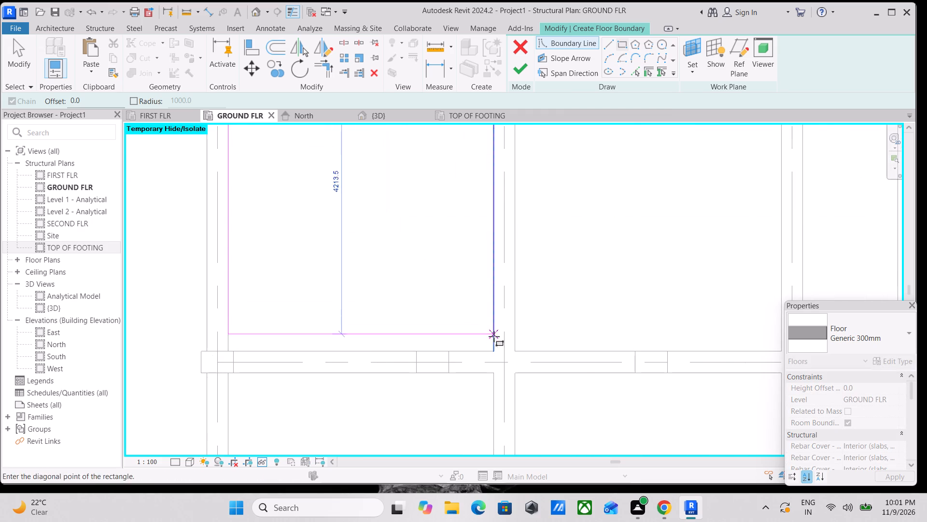
click(494, 351)
Sketch a 3707.8 by 4455.5 mm rectangular boundary in the next tall bay to the east, just west of grid 4.
scroll(594, 247, down, 4)
middle_drag(594, 247, 567, 340)
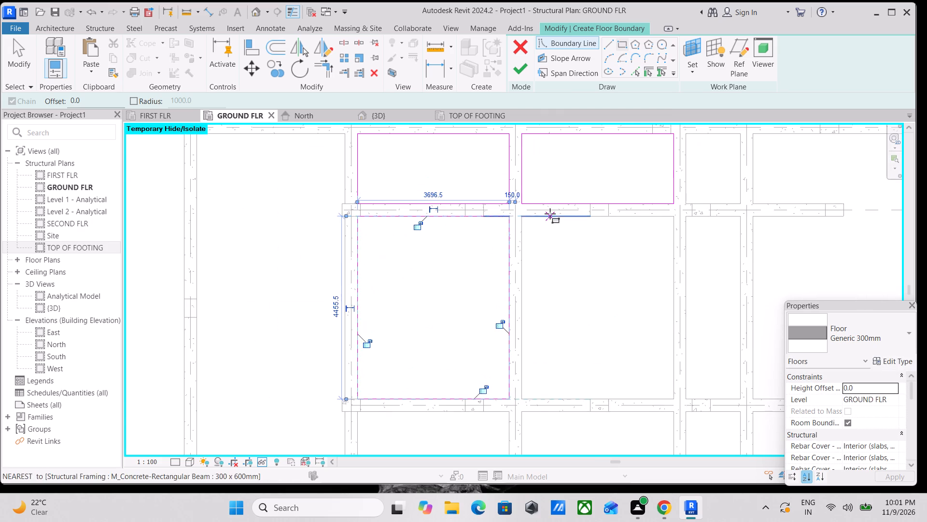
scroll(550, 214, up, 13)
click(474, 211)
scroll(559, 331, down, 3)
middle_drag(554, 326, 452, 181)
scroll(522, 260, down, 4)
middle_drag(518, 256, 445, 195)
scroll(532, 295, down, 5)
middle_drag(533, 294, 460, 227)
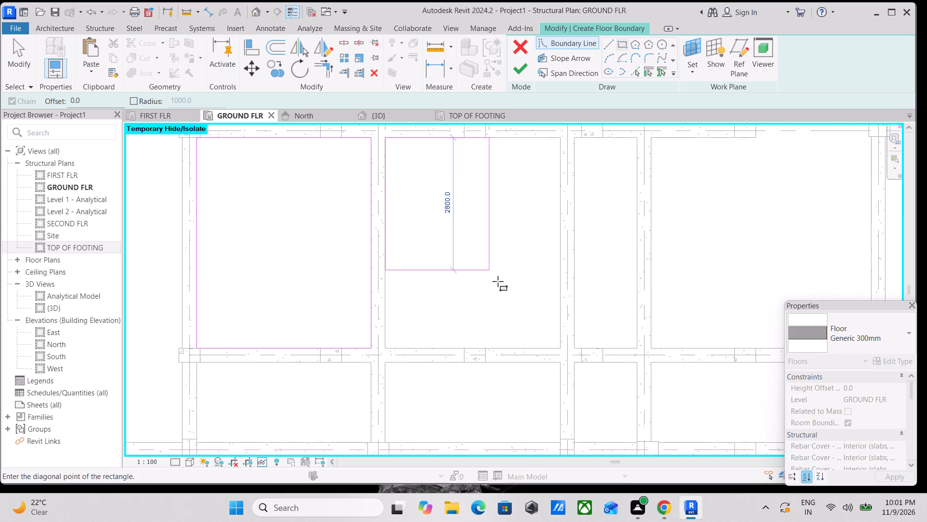
scroll(505, 291, down, 3)
middle_drag(503, 280, 484, 203)
scroll(528, 239, up, 3)
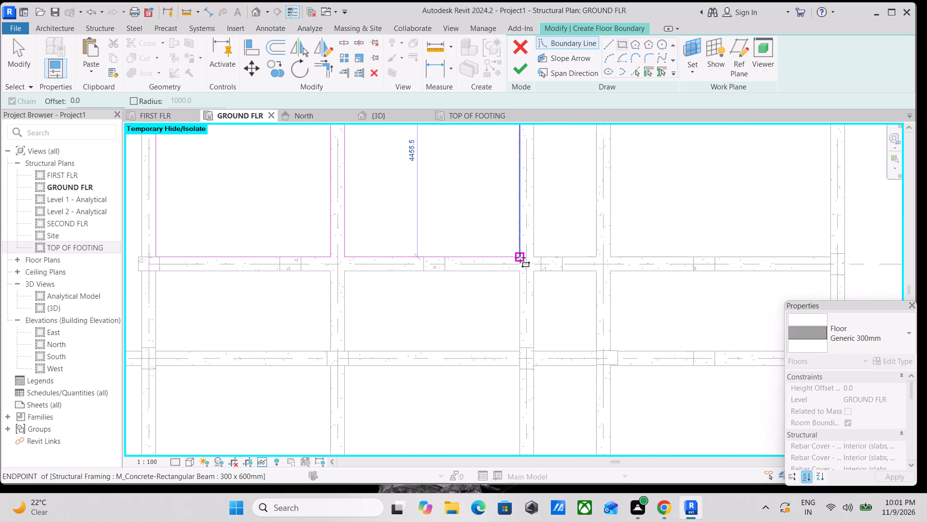
click(520, 257)
Sketch a 1324.3 by 4455.5 mm rectangular boundary in the narrow tall bay just east of grid 4.
scroll(552, 208, down, 3)
middle_drag(554, 212, 602, 387)
scroll(606, 272, up, 8)
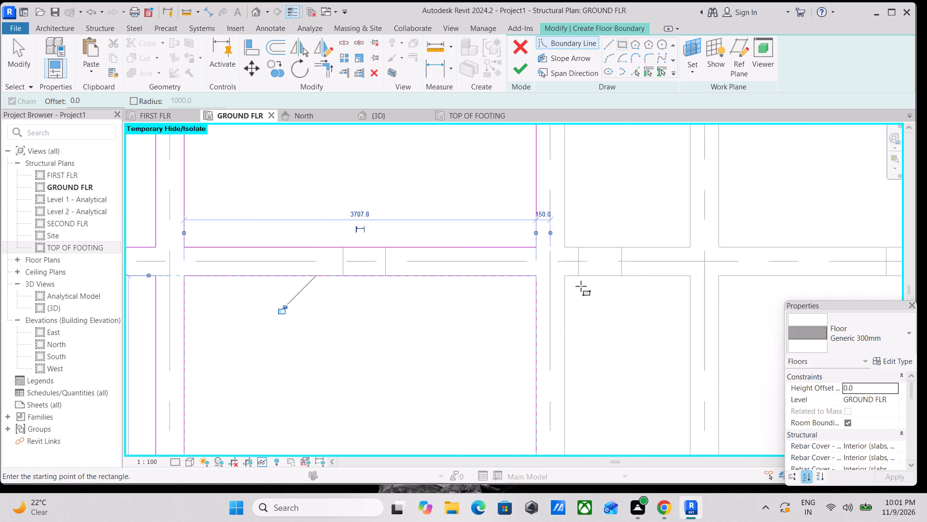
scroll(581, 286, up, 5)
click(558, 265)
scroll(632, 375, down, 2)
middle_drag(628, 369, 567, 242)
scroll(607, 348, down, 3)
middle_drag(602, 343, 541, 212)
middle_drag(586, 338, 538, 230)
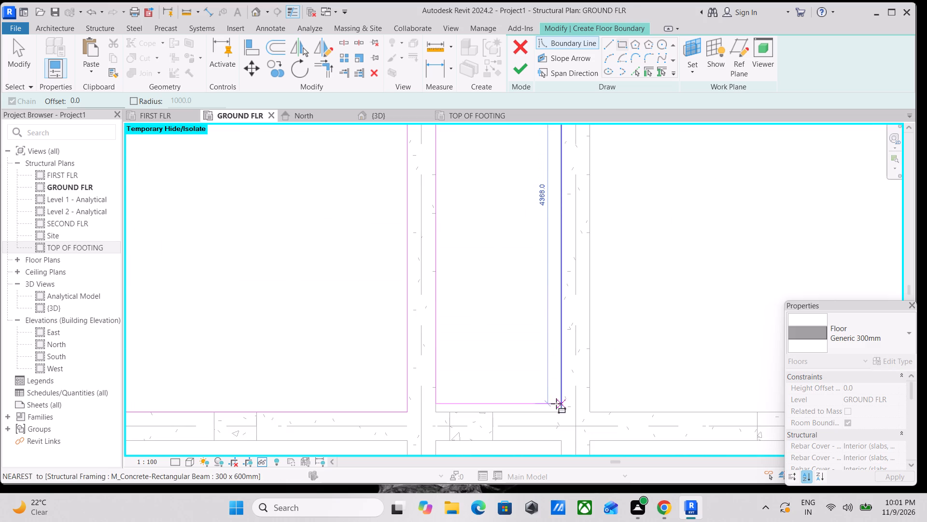
click(557, 410)
scroll(668, 276, down, 5)
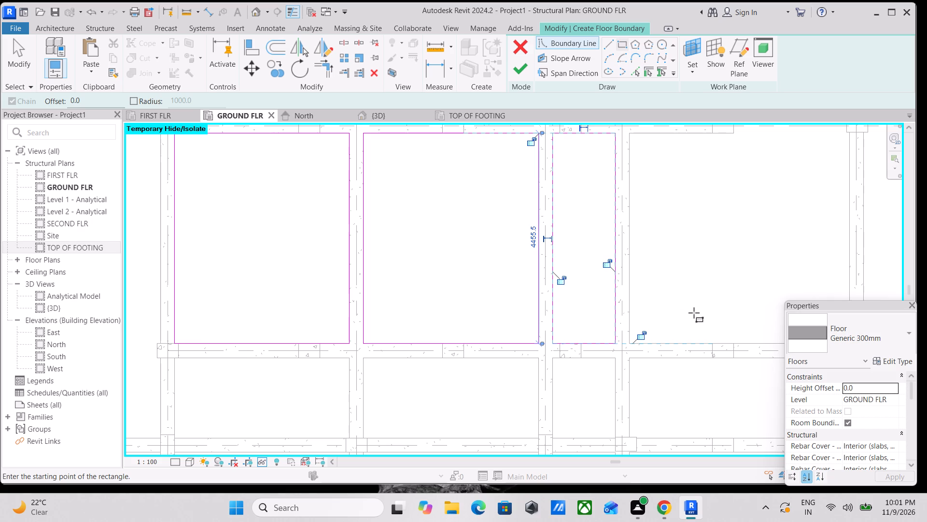
scroll(688, 312, down, 2)
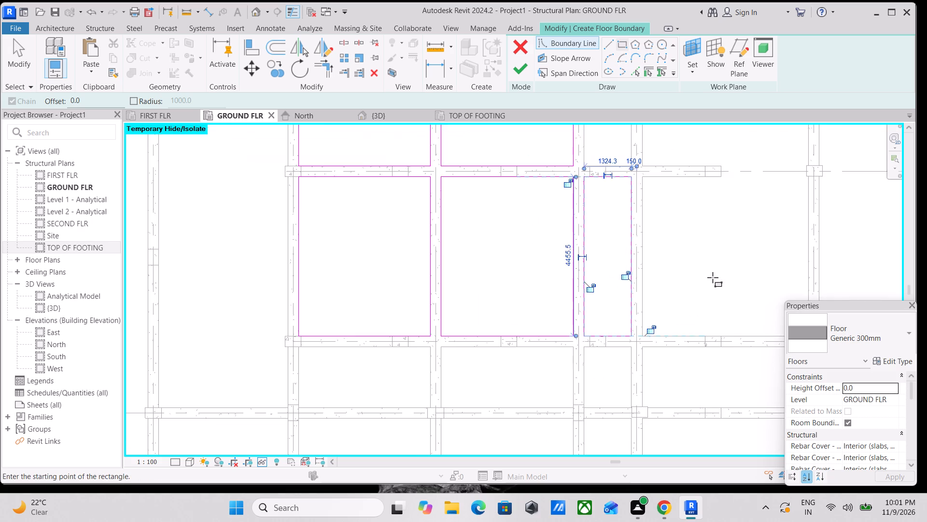
Sketch a rectangular boundary about 1692 mm deep between grids H and I, in the wide bay east of the narrow one.
scroll(713, 277, down, 3)
scroll(676, 225, down, 1)
middle_drag(703, 247, 770, 335)
scroll(768, 322, up, 2)
middle_drag(745, 247, 645, 229)
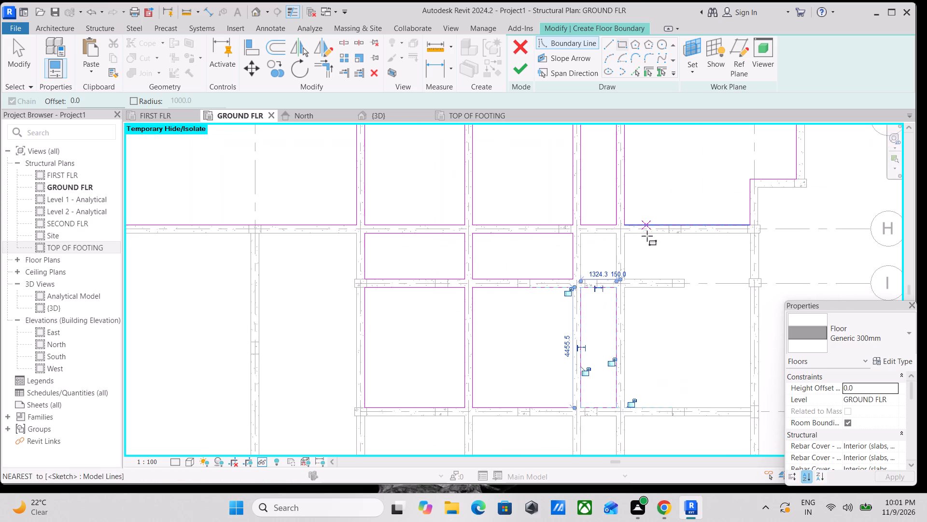
scroll(652, 284, up, 3)
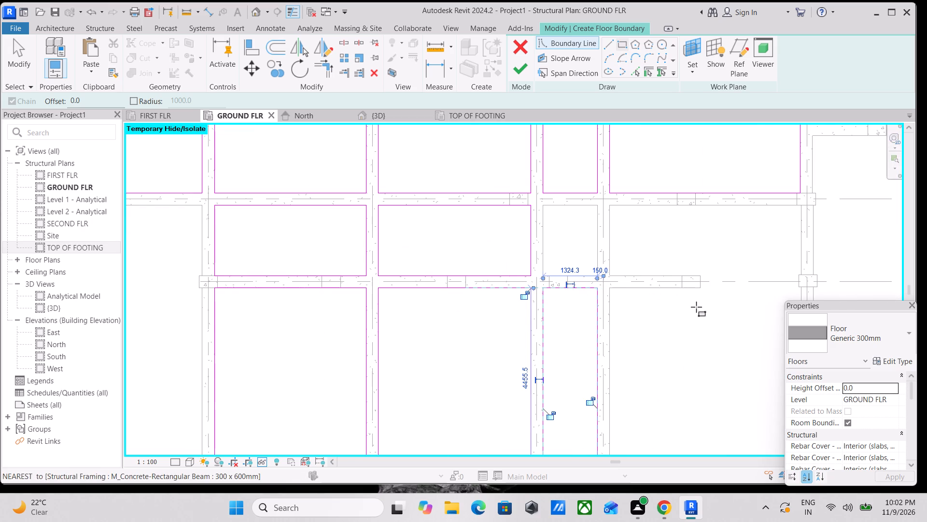
middle_drag(696, 306, 616, 294)
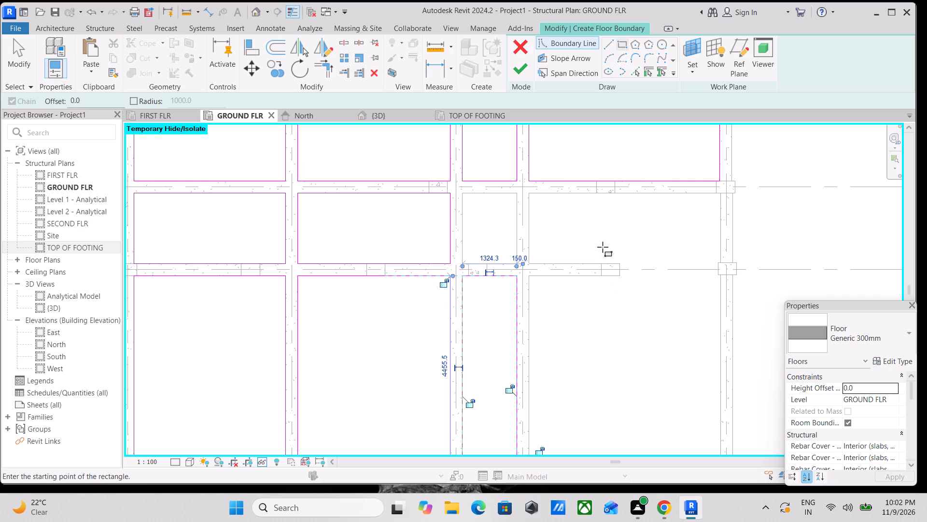
scroll(603, 247, up, 1)
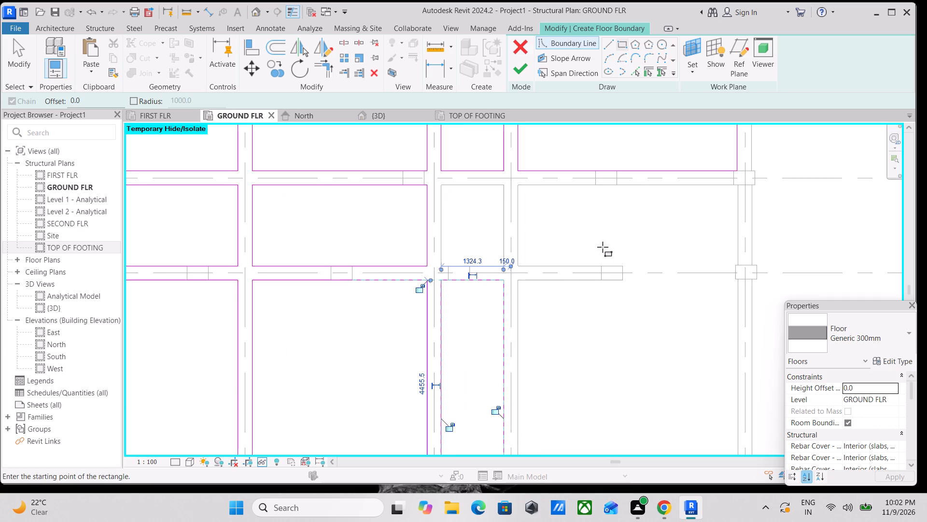
scroll(624, 162, up, 5)
scroll(465, 189, up, 3)
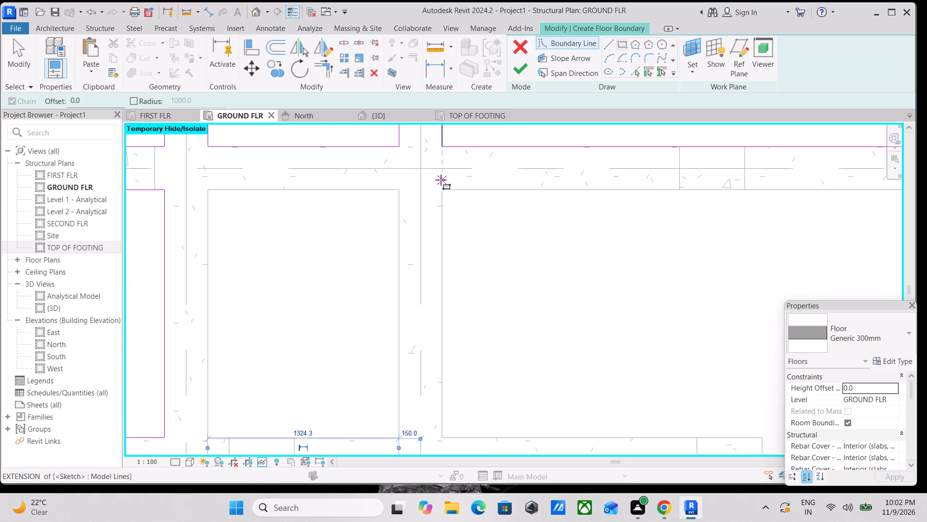
drag(441, 192, 446, 193)
middle_drag(603, 259, 379, 117)
scroll(594, 254, down, 1)
middle_drag(661, 221, 539, 193)
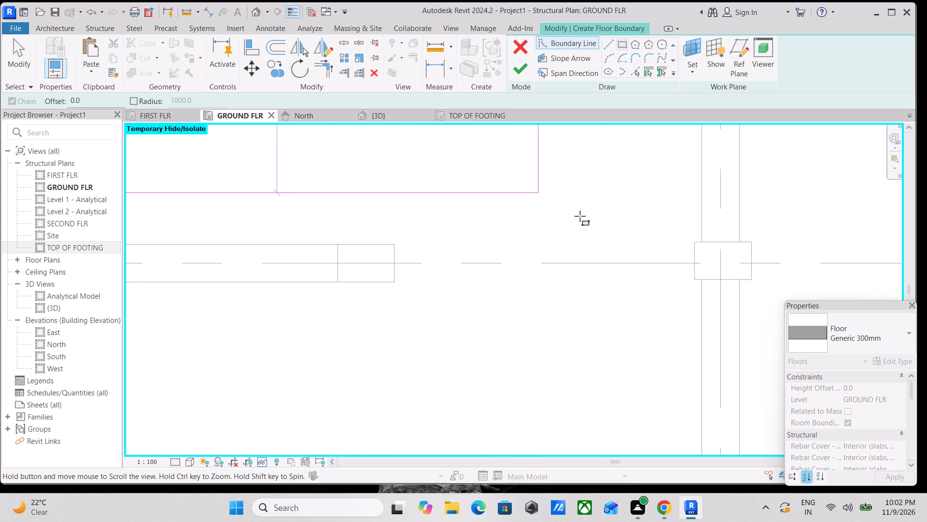
click(704, 241)
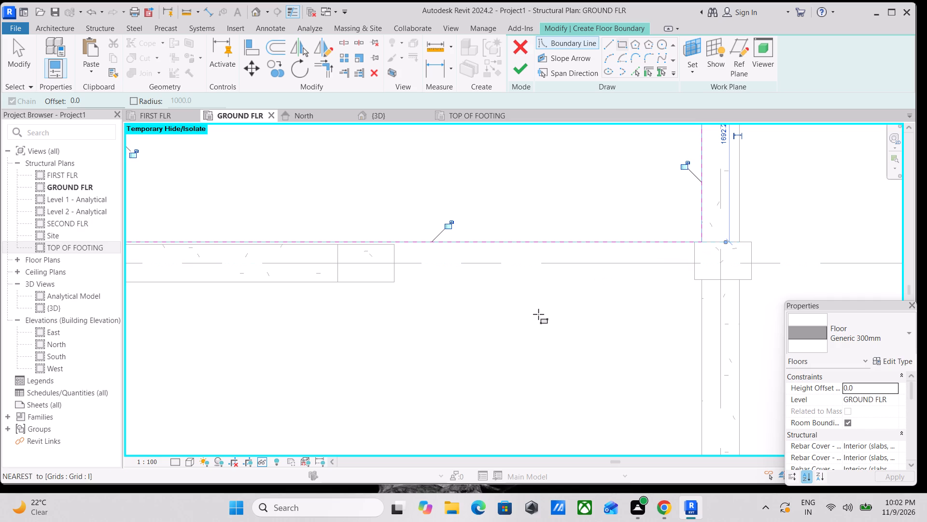
Sketch a 4662.2 by 4455.5 mm rectangular boundary in the wide tall bay between grids I and J, against the beam faces.
scroll(538, 314, down, 2)
middle_drag(538, 314, 718, 249)
scroll(718, 249, up, 1)
scroll(506, 305, down, 3)
middle_drag(481, 294, 545, 244)
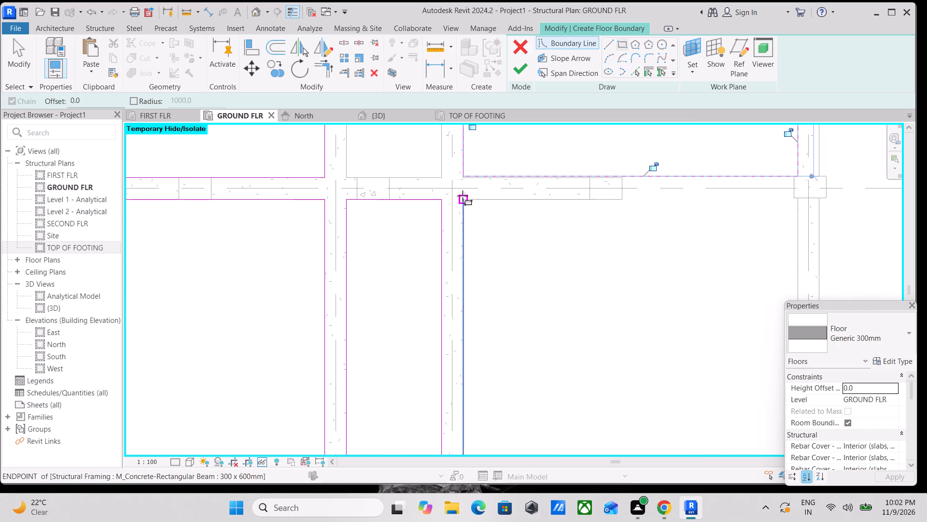
drag(463, 196, 467, 199)
middle_drag(654, 342, 556, 192)
scroll(624, 305, down, 1)
middle_drag(647, 295, 637, 286)
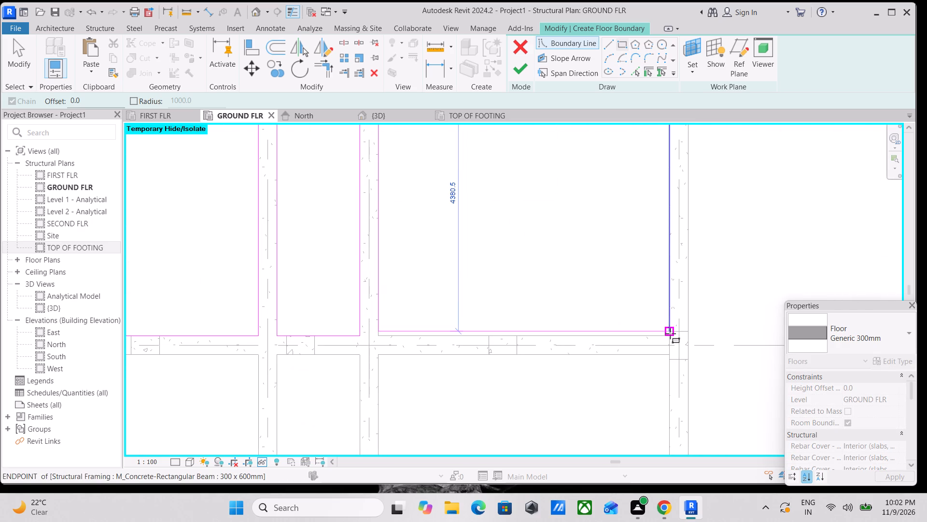
click(670, 335)
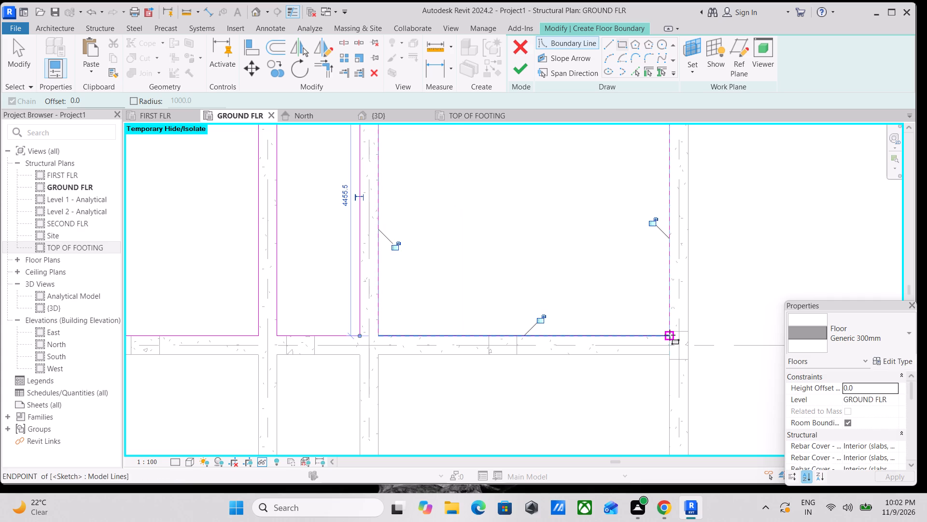
Sketch a 4642.2 by 1700.8 mm rectangular boundary in the wide short bay between grids J and K.
scroll(618, 298, down, 4)
scroll(569, 256, down, 3)
middle_drag(569, 255, 572, 258)
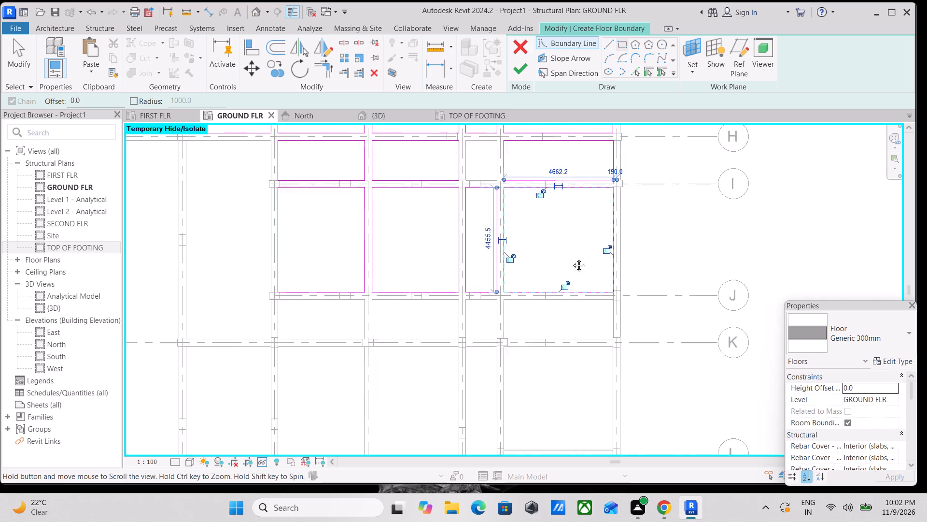
middle_drag(572, 258, 624, 287)
scroll(587, 365, up, 4)
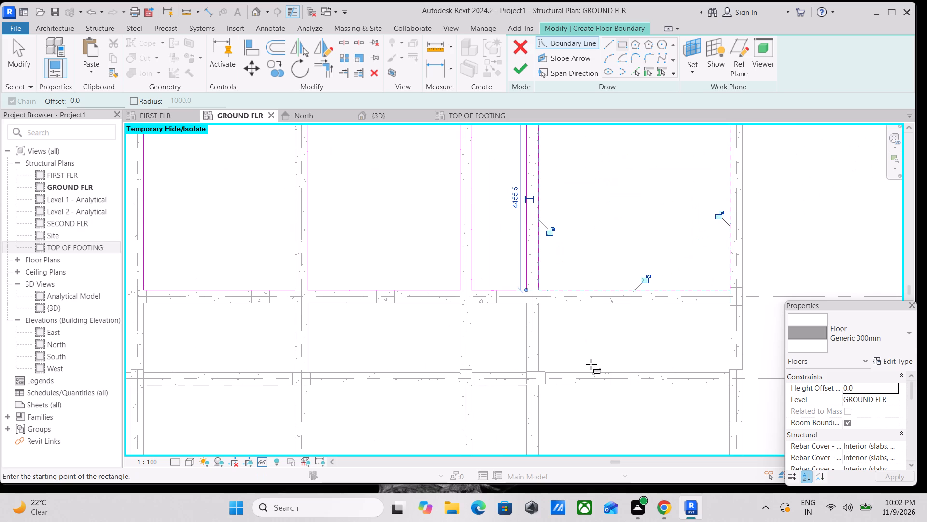
scroll(570, 321, down, 2)
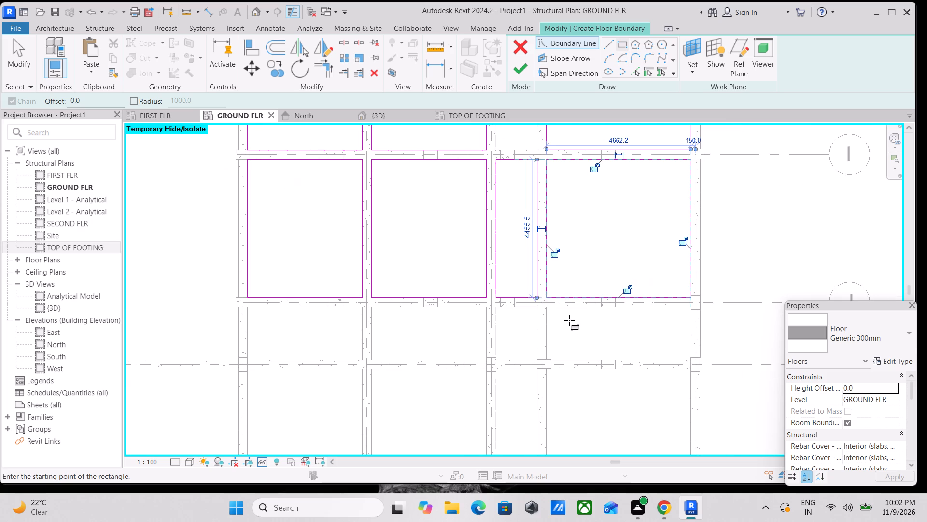
scroll(569, 320, up, 4)
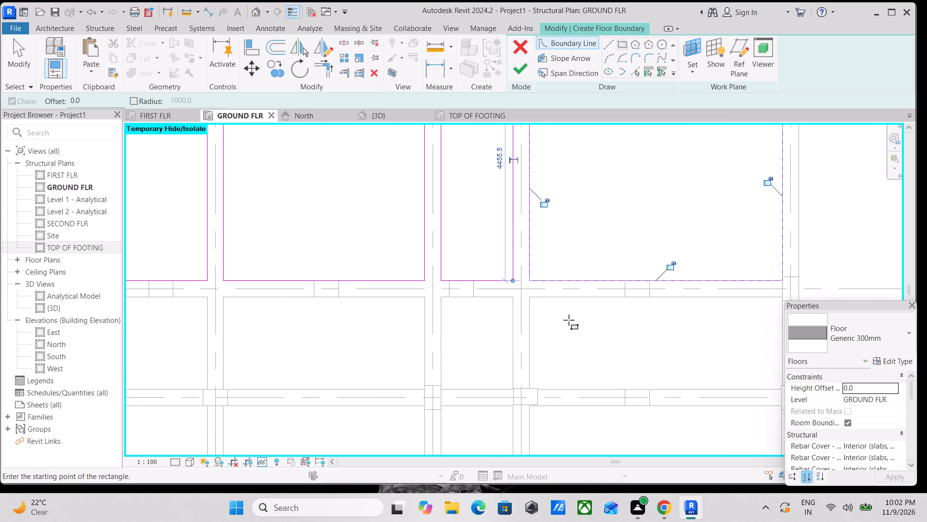
scroll(563, 315, up, 7)
click(493, 279)
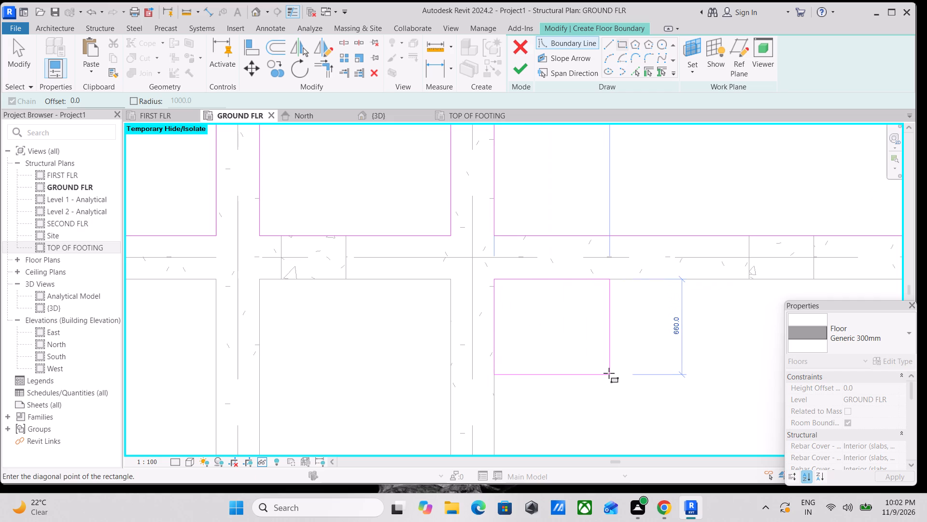
scroll(609, 373, down, 1)
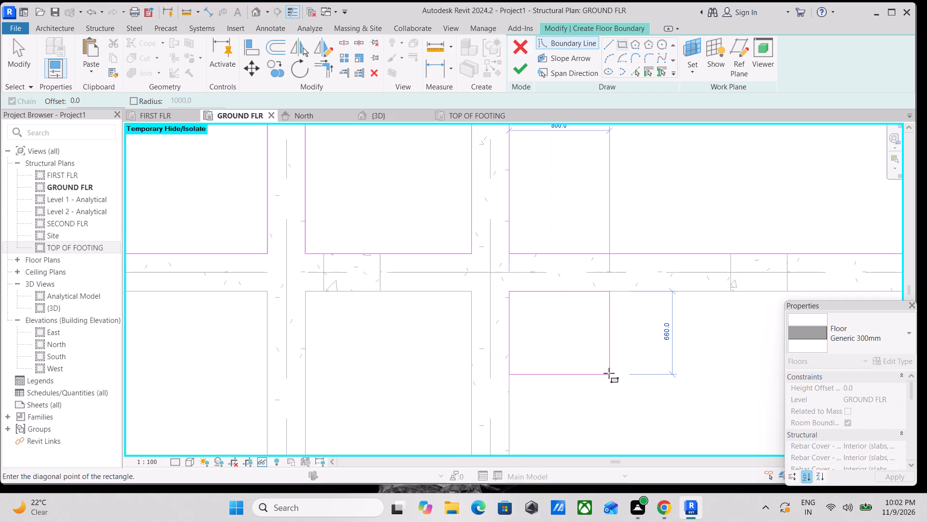
scroll(609, 373, down, 3)
middle_drag(597, 356, 570, 286)
middle_drag(638, 346, 572, 309)
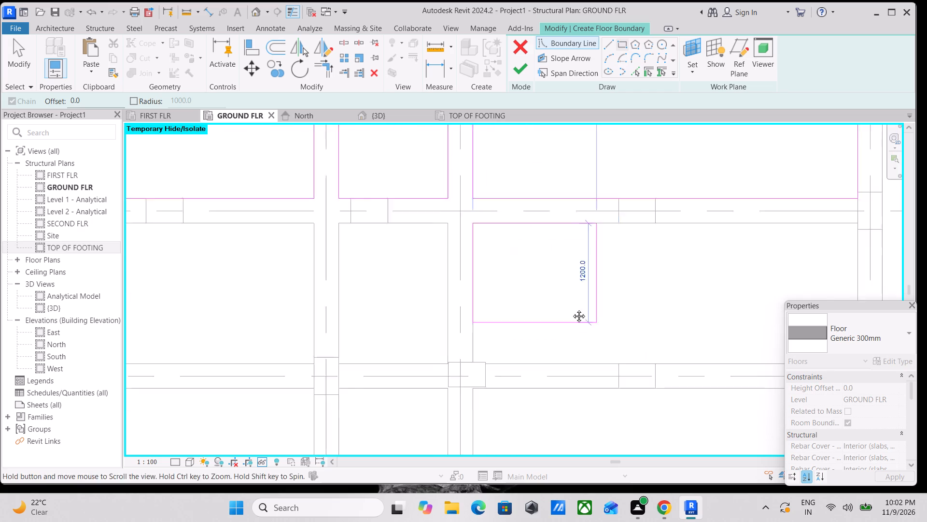
middle_drag(572, 309, 562, 303)
middle_drag(761, 329, 638, 294)
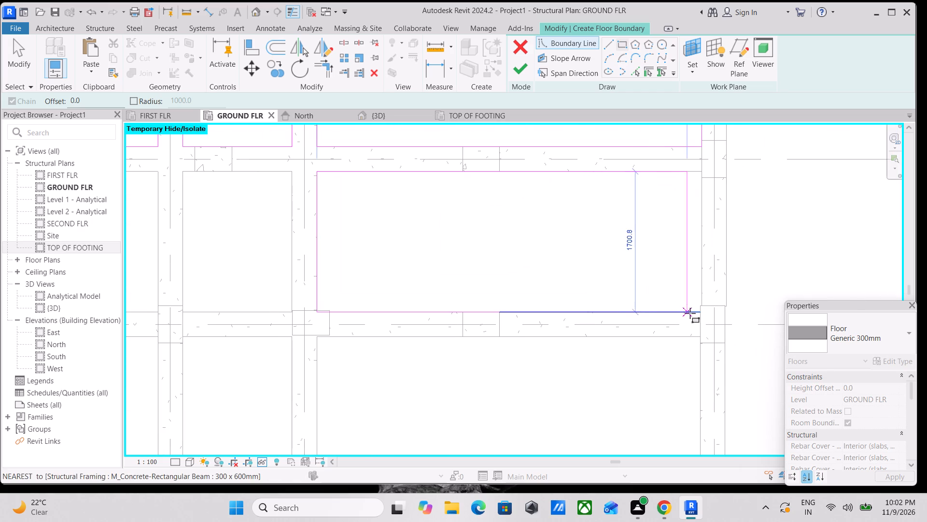
click(703, 310)
Sketch a rectangular boundary about 1700 mm deep between grids J and K, in the narrow bay just east of grid 4.
scroll(692, 206, up, 2)
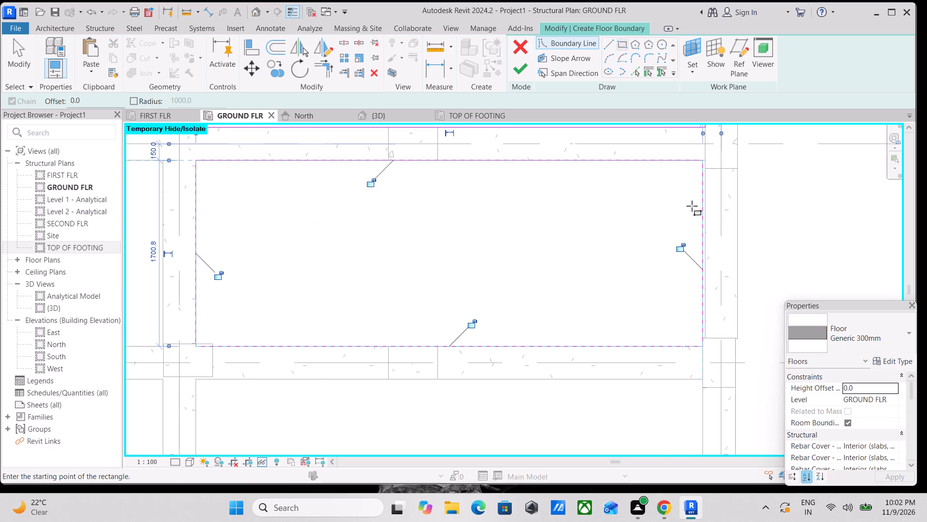
scroll(554, 196, down, 3)
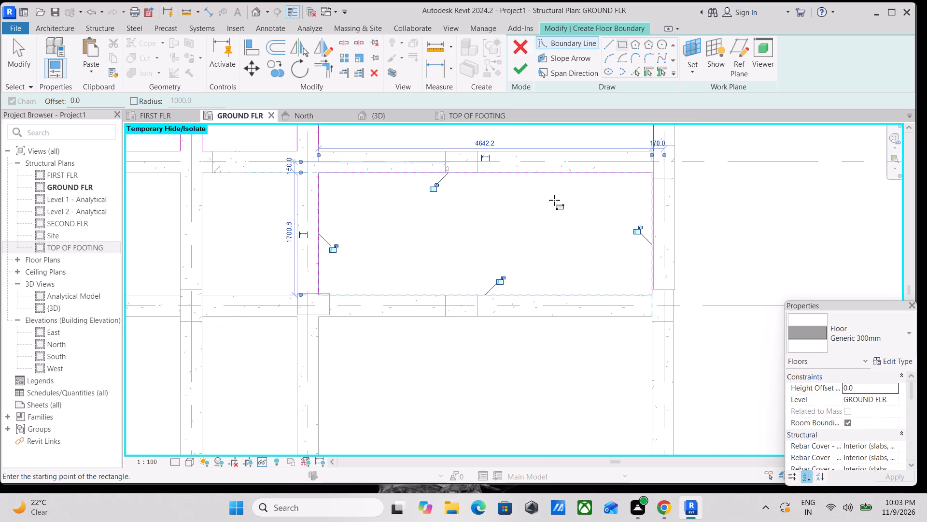
scroll(554, 200, down, 5)
middle_drag(448, 220, 778, 328)
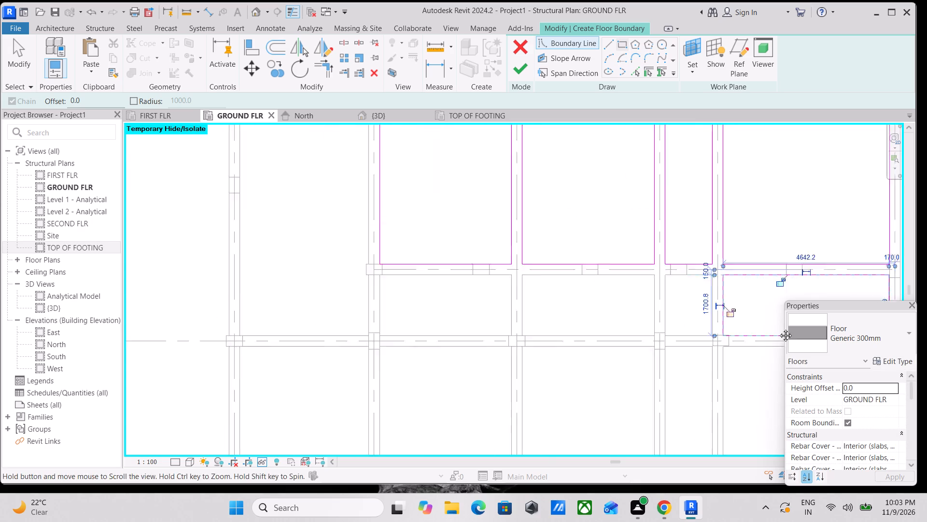
middle_drag(778, 328, 784, 330)
scroll(697, 300, up, 6)
middle_drag(739, 305, 546, 258)
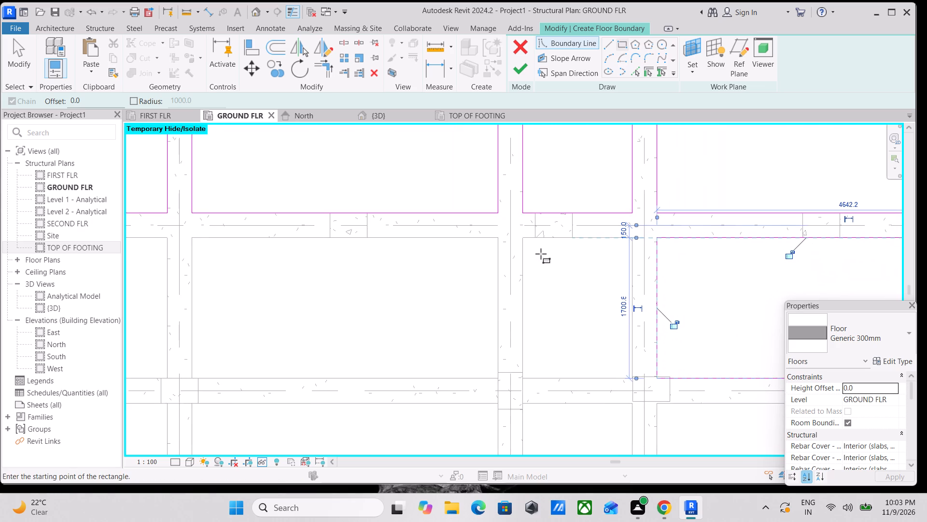
scroll(542, 252, up, 4)
click(507, 227)
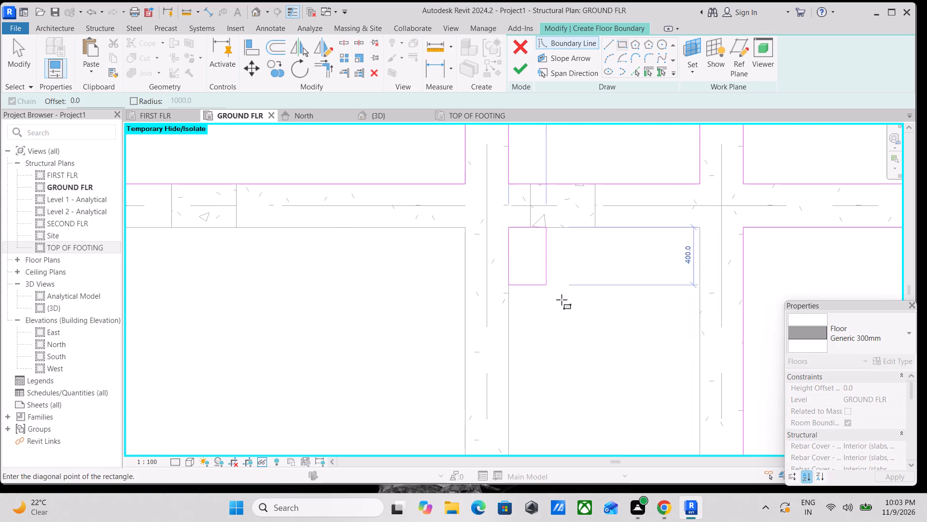
scroll(571, 310, down, 1)
middle_drag(571, 309, 527, 178)
scroll(649, 322, up, 5)
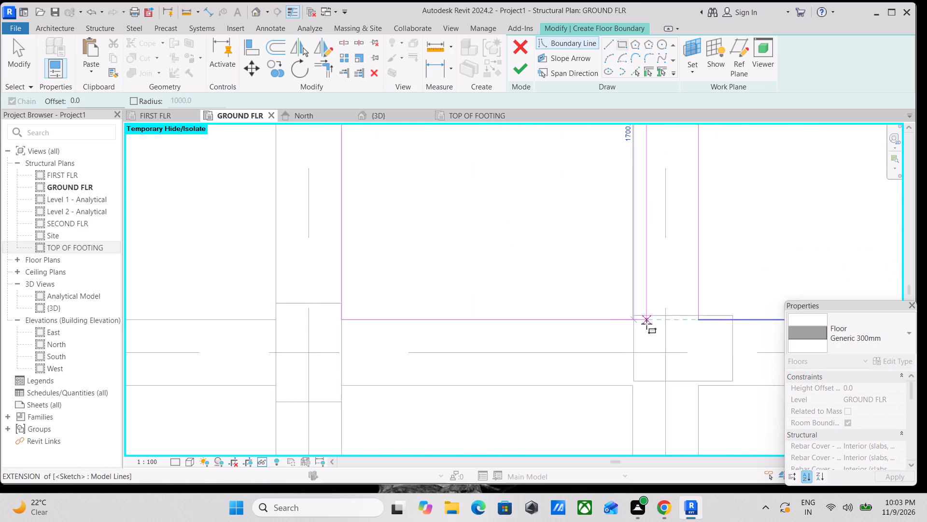
scroll(646, 324, up, 11)
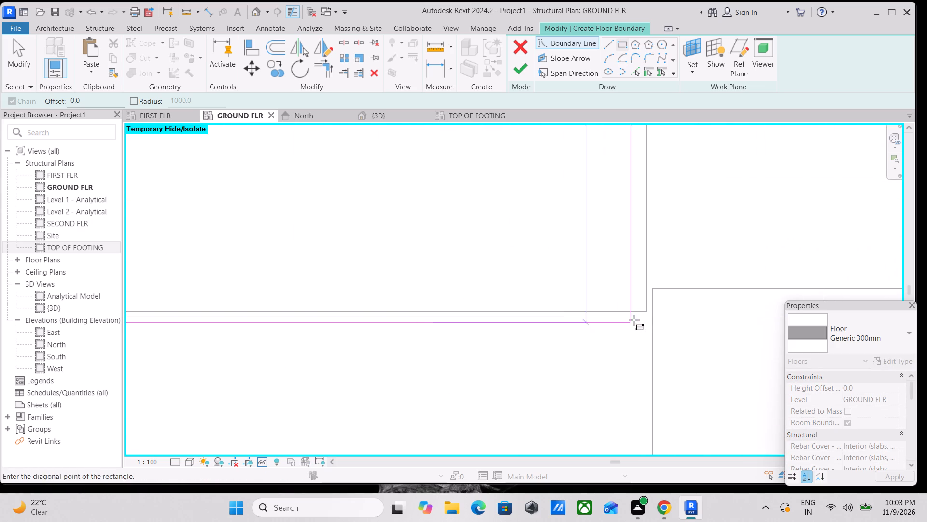
click(647, 309)
Sketch a 1700.8 mm deep rectangular boundary between grids J and K, in the short bay just west of grid 4.
scroll(647, 309, down, 14)
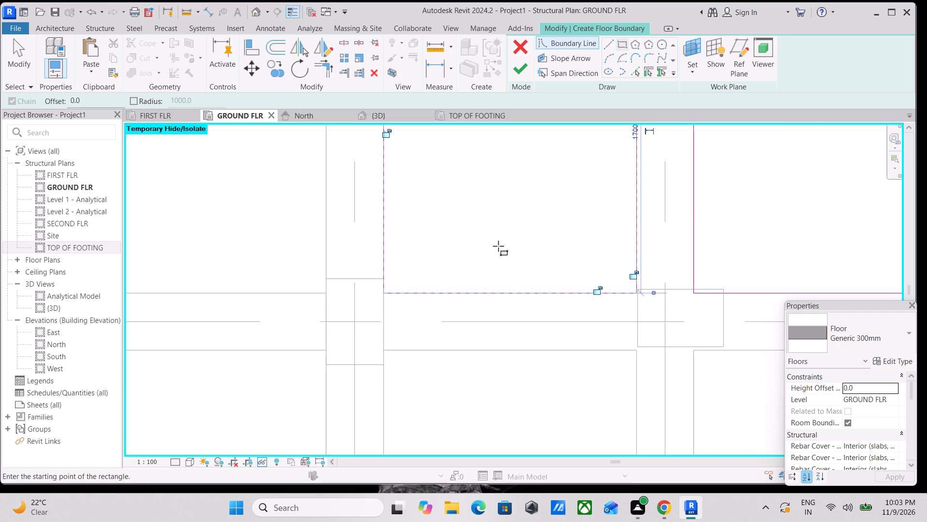
scroll(498, 246, down, 8)
middle_drag(503, 246, 685, 331)
scroll(448, 260, up, 4)
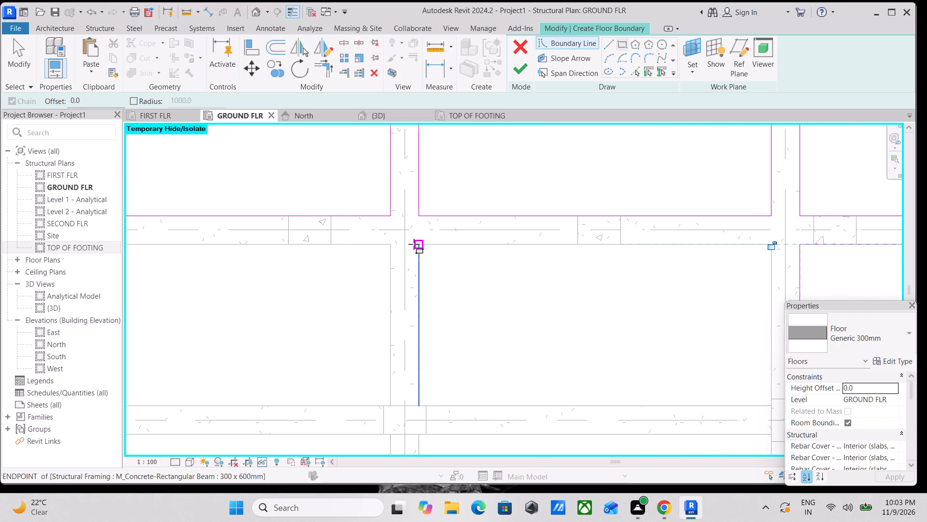
click(414, 244)
middle_drag(560, 338, 417, 273)
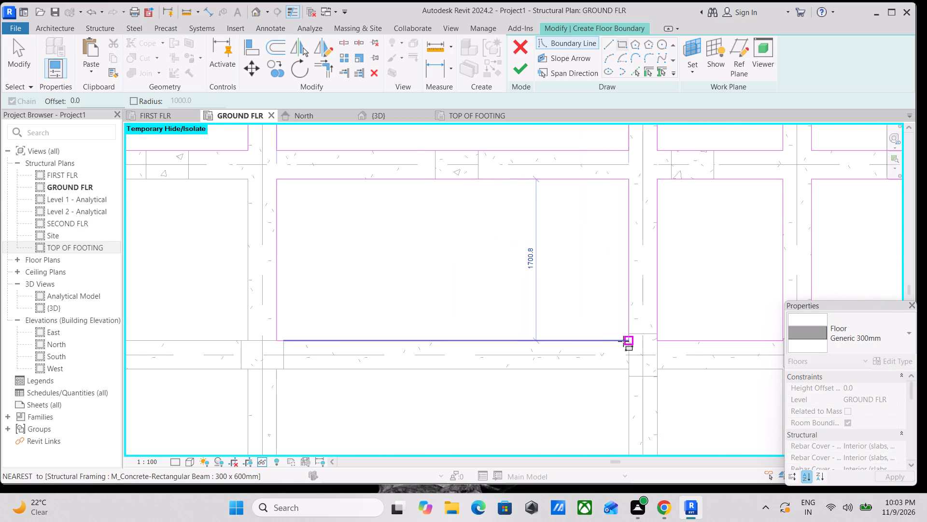
scroll(625, 341, up, 4)
click(631, 336)
Sketch a 1700.8 mm deep rectangular boundary in the adjacent short bay to the west, between grids J and K.
scroll(519, 283, down, 7)
middle_drag(427, 267, 828, 343)
scroll(461, 277, up, 7)
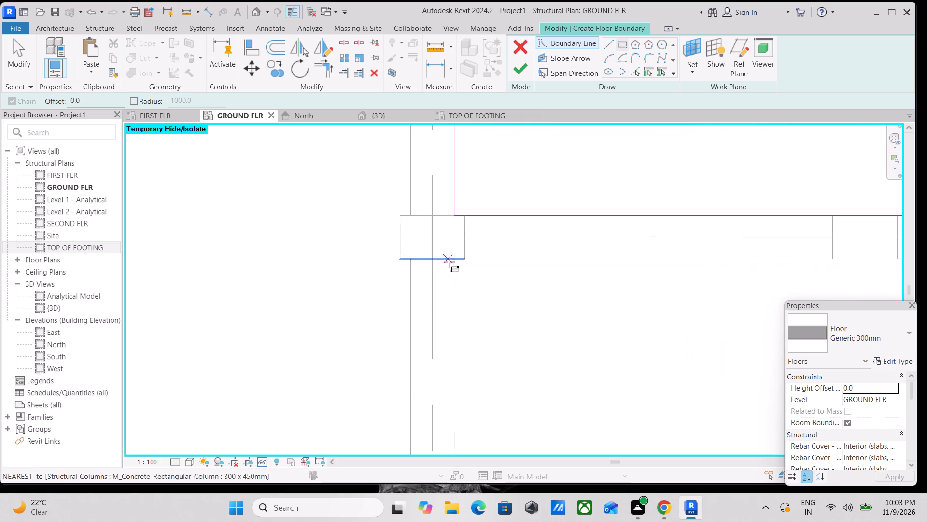
scroll(449, 262, up, 3)
click(457, 255)
scroll(670, 401, down, 2)
middle_drag(667, 398, 451, 227)
scroll(521, 266, down, 1)
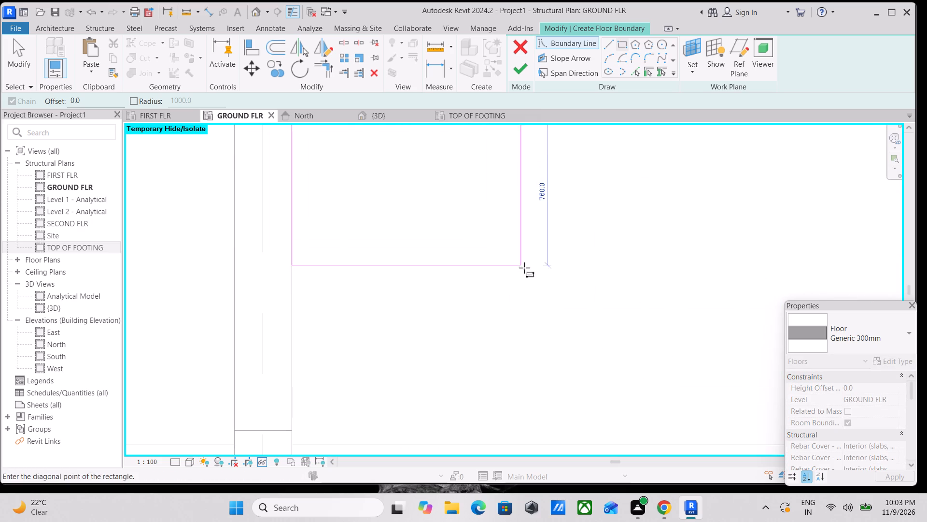
scroll(524, 268, down, 1)
middle_drag(524, 268, 418, 210)
scroll(421, 210, up, 1)
scroll(587, 284, down, 3)
middle_drag(586, 283, 457, 252)
scroll(610, 306, up, 4)
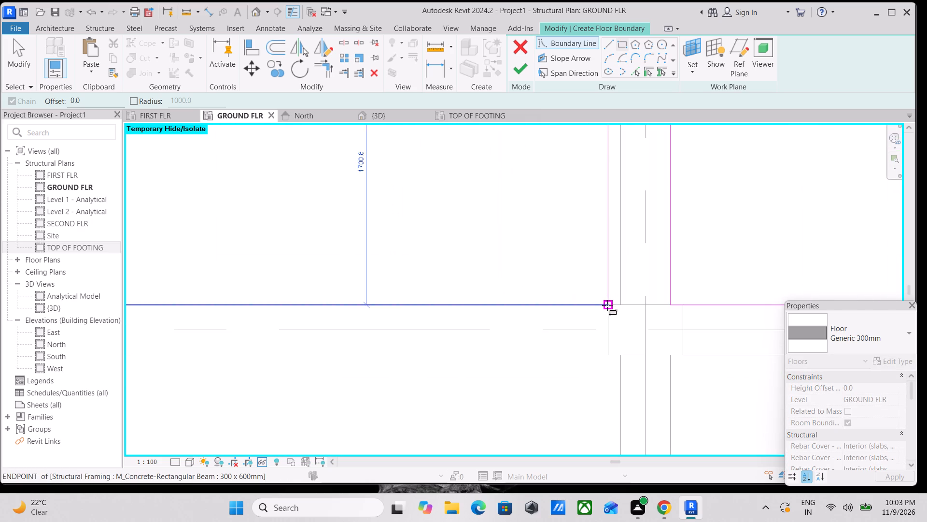
scroll(611, 306, up, 4)
click(633, 304)
Sketch a 7364.6 mm deep rectangular boundary in the second bay west of grid 4, from grid K to the southernmost beam.
scroll(603, 304, down, 8)
middle_drag(391, 333, 634, 251)
scroll(393, 330, down, 6)
scroll(438, 275, up, 6)
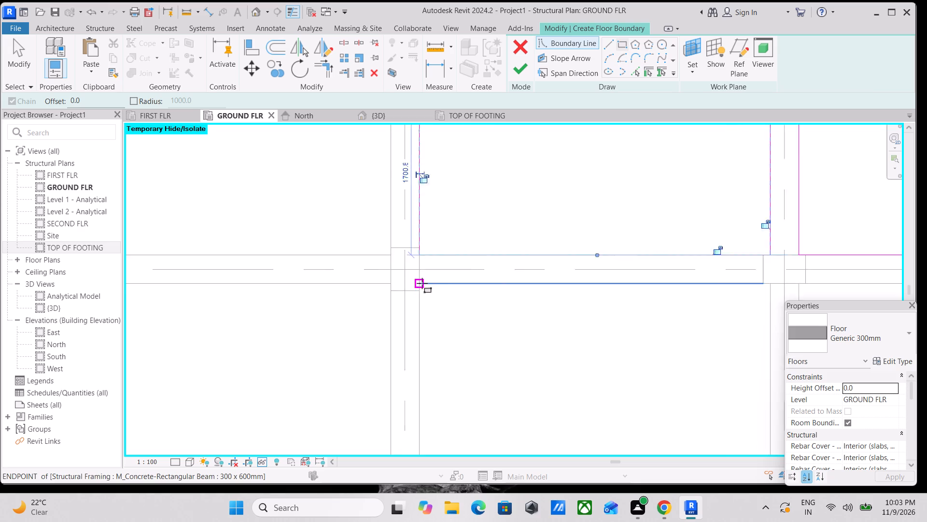
scroll(422, 283, up, 5)
click(416, 283)
scroll(586, 429, down, 2)
middle_drag(575, 419, 528, 266)
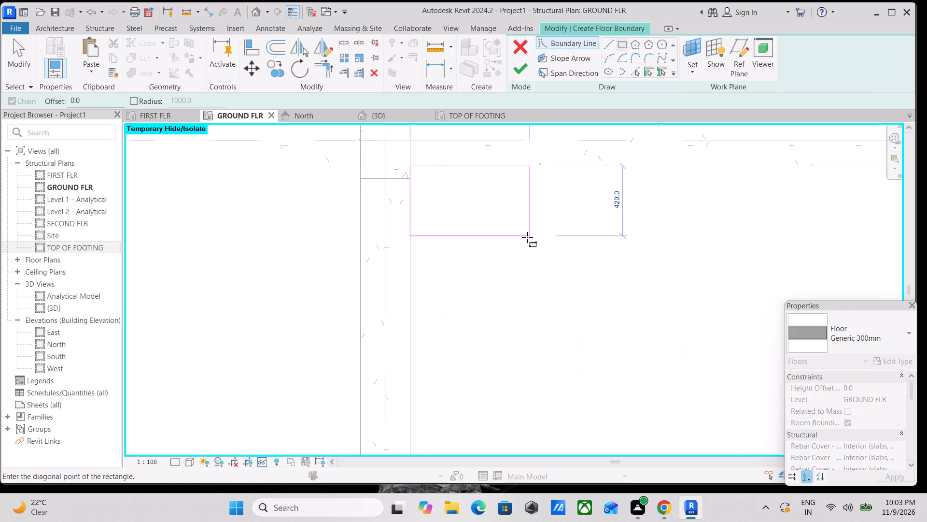
scroll(526, 245, down, 3)
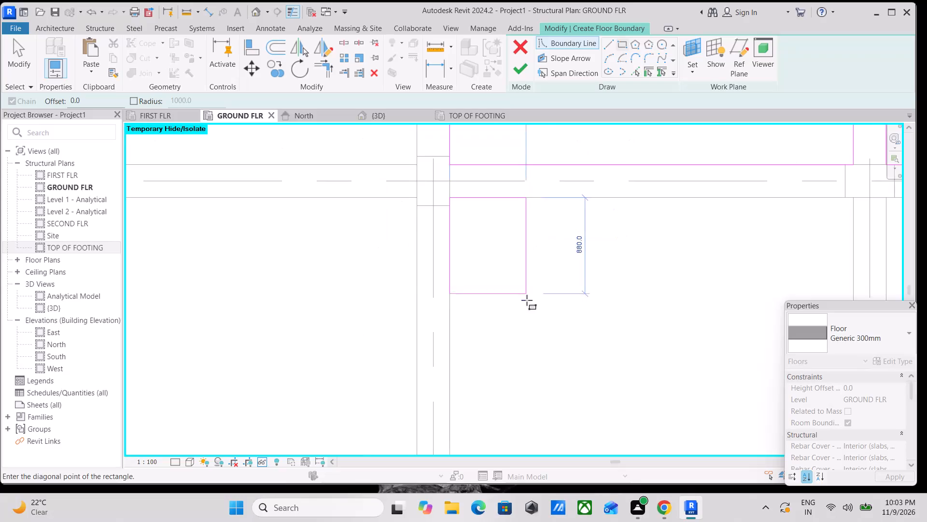
scroll(548, 322, down, 2)
middle_drag(547, 316, 528, 215)
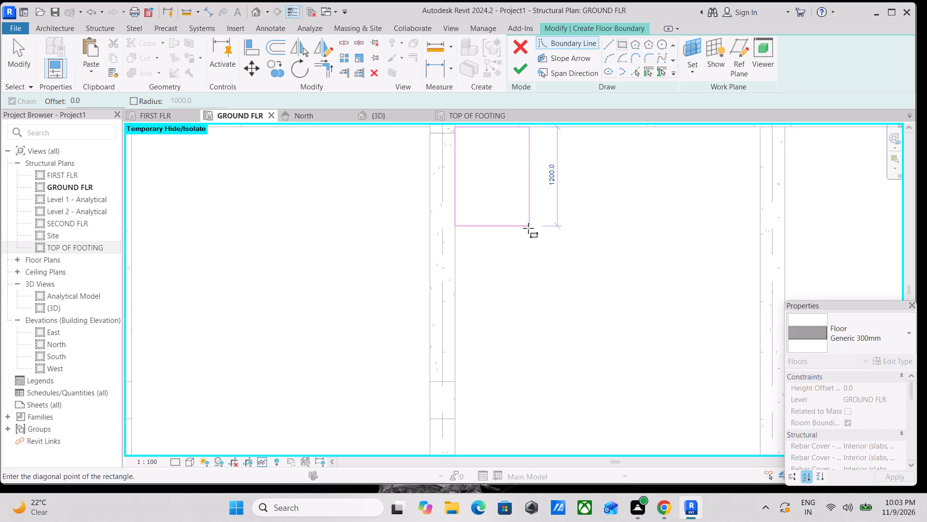
scroll(528, 228, down, 2)
middle_drag(526, 225, 508, 138)
scroll(580, 273, down, 2)
middle_drag(580, 272, 576, 198)
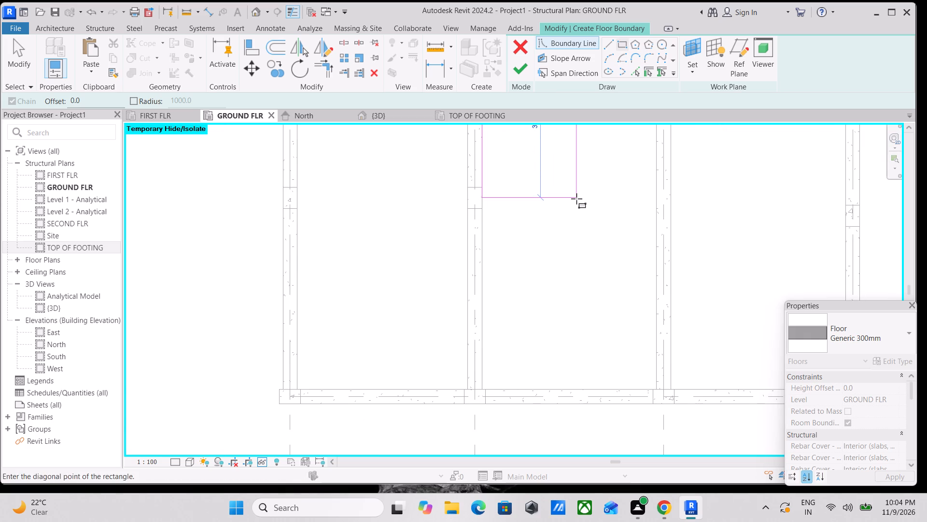
scroll(576, 199, down, 4)
scroll(622, 308, up, 7)
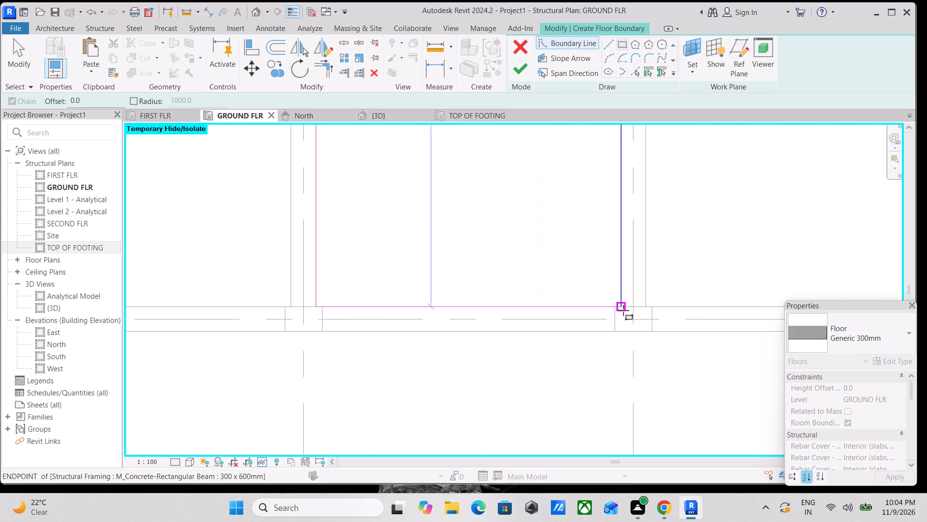
scroll(623, 310, up, 6)
click(621, 304)
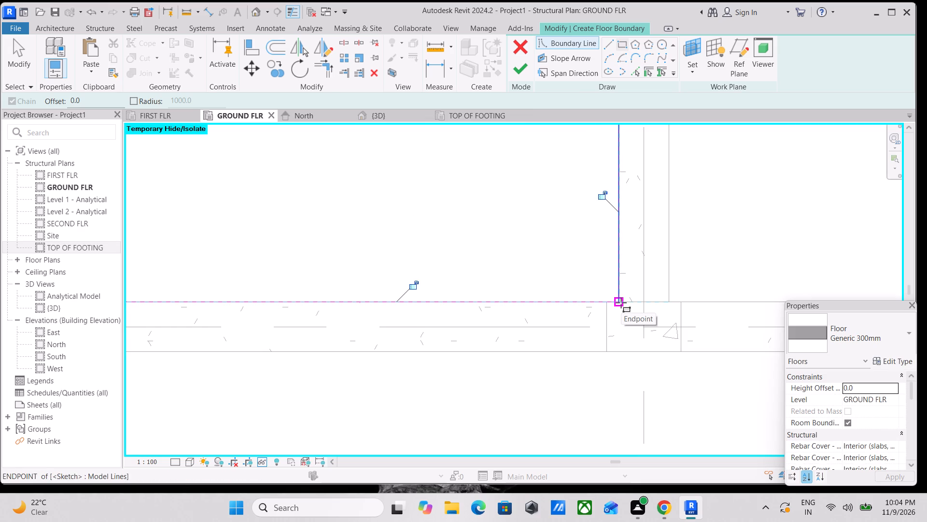
Sketch a 7364.6 mm deep rectangular boundary in the bay just west of grid 4, from grid K to the southernmost beam.
scroll(632, 299, down, 7)
middle_drag(735, 225, 631, 340)
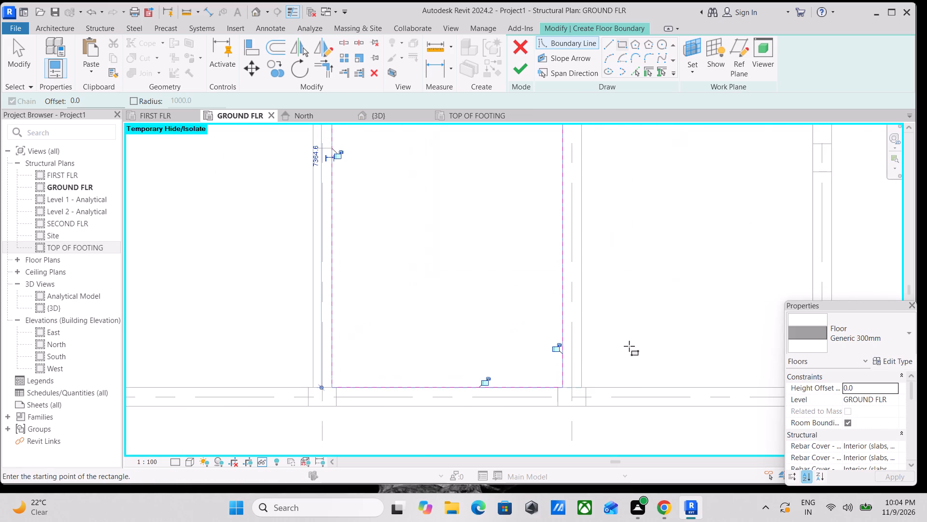
scroll(673, 304, down, 7)
middle_drag(674, 302, 679, 401)
scroll(671, 275, up, 5)
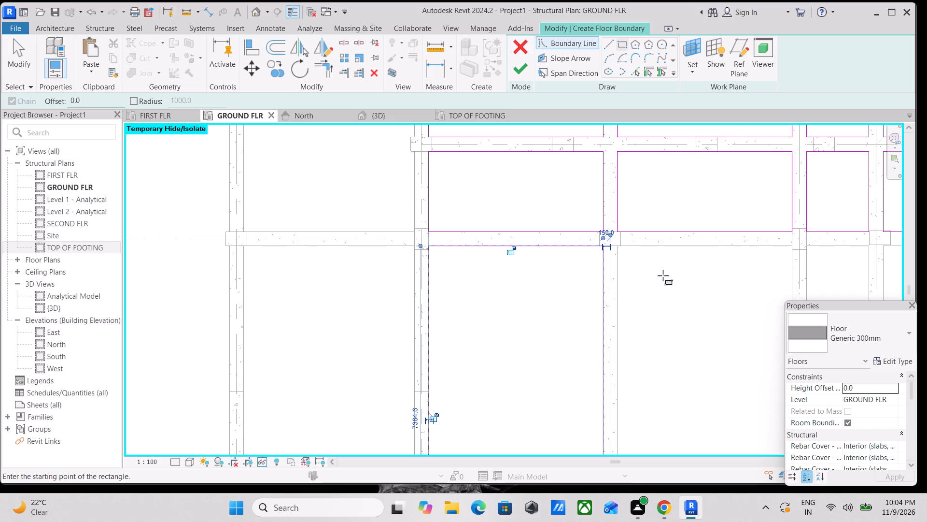
scroll(663, 250, up, 8)
scroll(566, 241, up, 4)
scroll(522, 240, up, 4)
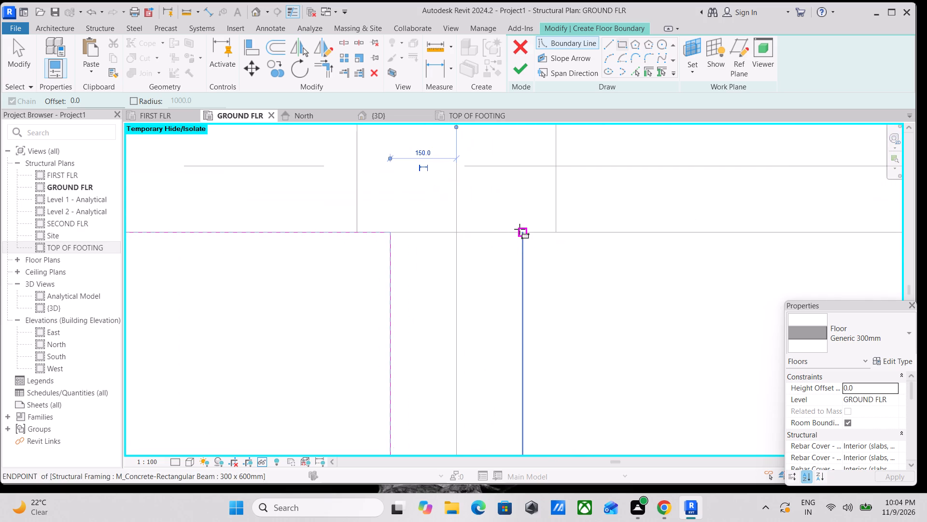
click(520, 229)
scroll(616, 330, down, 2)
middle_drag(612, 325, 575, 242)
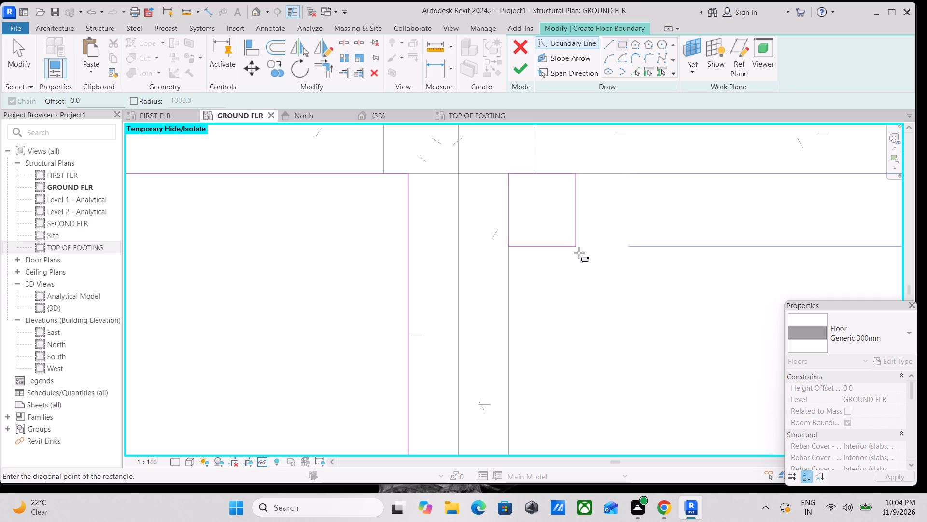
scroll(599, 306, down, 3)
middle_drag(591, 291, 579, 254)
scroll(605, 286, up, 1)
scroll(699, 455, down, 3)
middle_drag(688, 426, 622, 263)
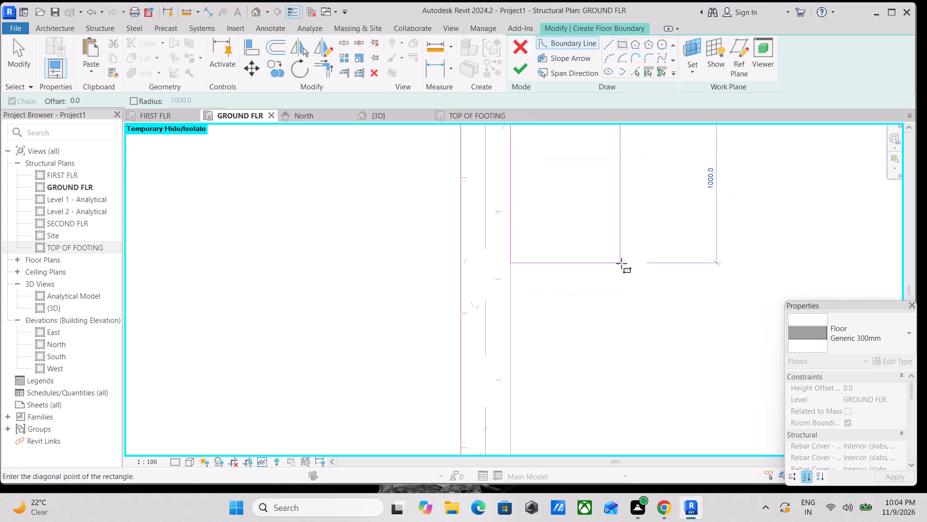
scroll(621, 263, down, 6)
middle_drag(634, 283, 565, 207)
scroll(604, 309, down, 2)
middle_drag(603, 308, 495, 166)
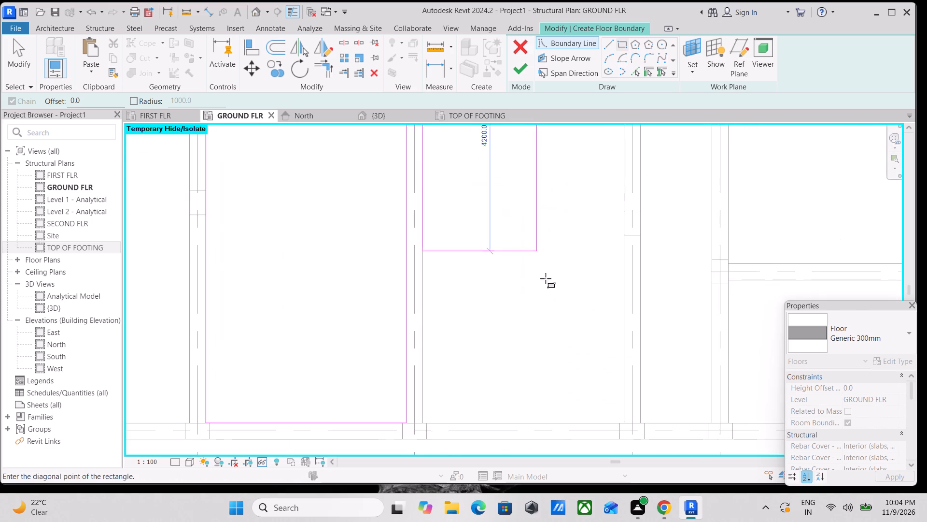
middle_drag(560, 315, 500, 217)
scroll(599, 309, up, 3)
scroll(537, 346, up, 4)
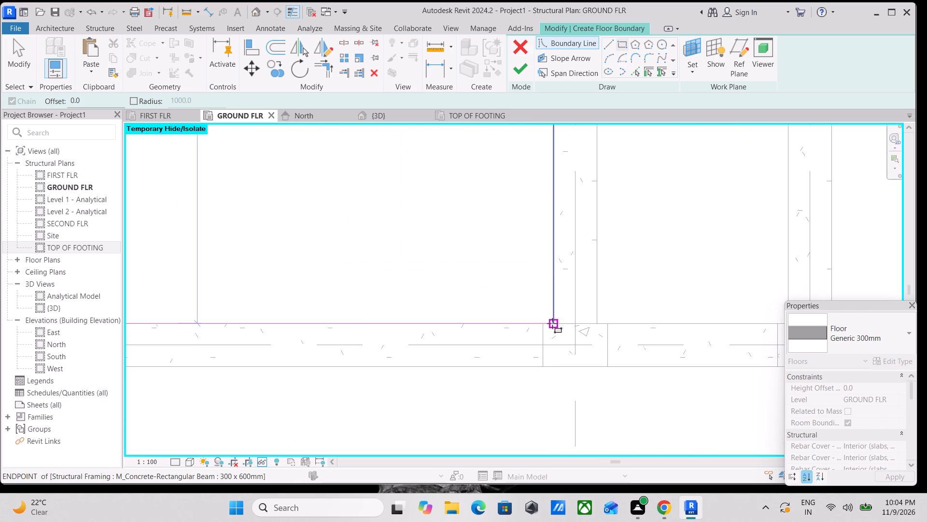
click(554, 323)
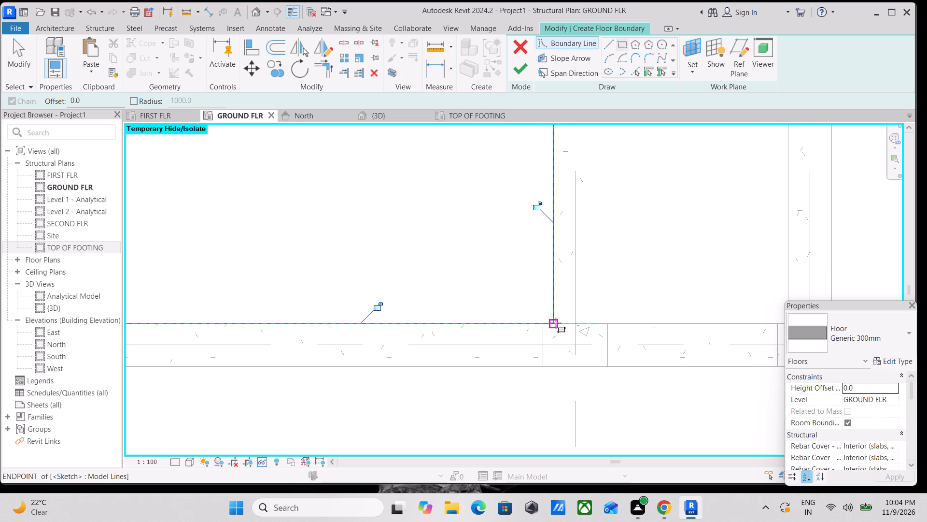
Sketch a rectangular boundary in the narrow bay just east of grid 4, from grid K to the southernmost beam.
scroll(608, 295, down, 4)
middle_drag(663, 253, 628, 342)
scroll(641, 315, down, 1)
scroll(609, 262, down, 3)
middle_drag(609, 268, 635, 387)
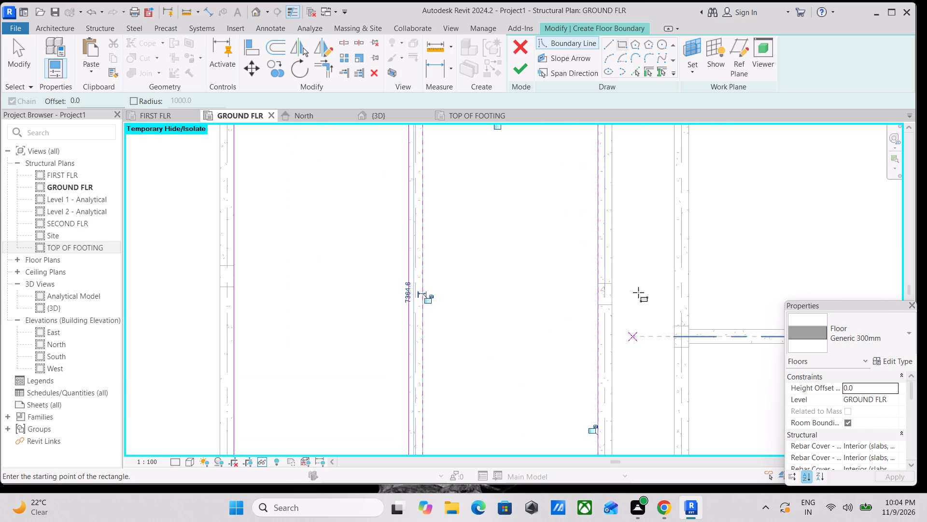
scroll(638, 292, down, 2)
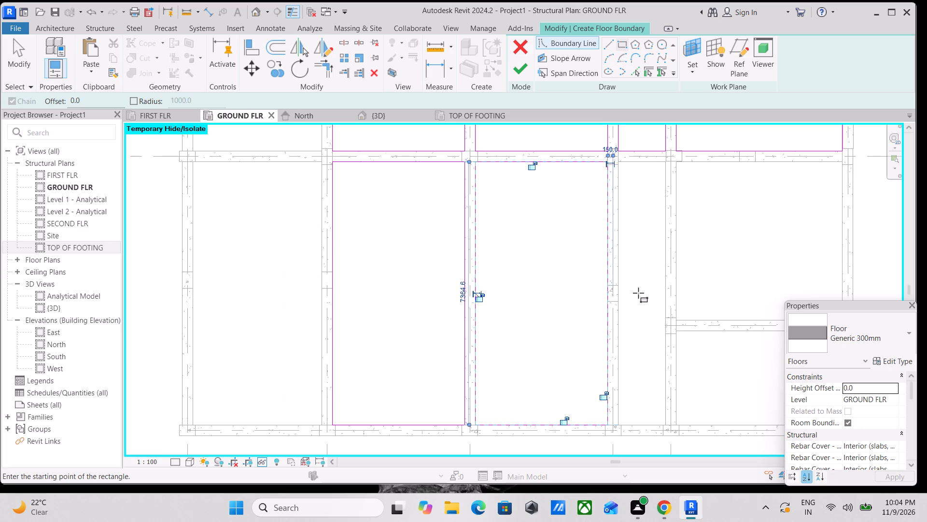
scroll(645, 281, up, 3)
middle_drag(637, 214, 623, 337)
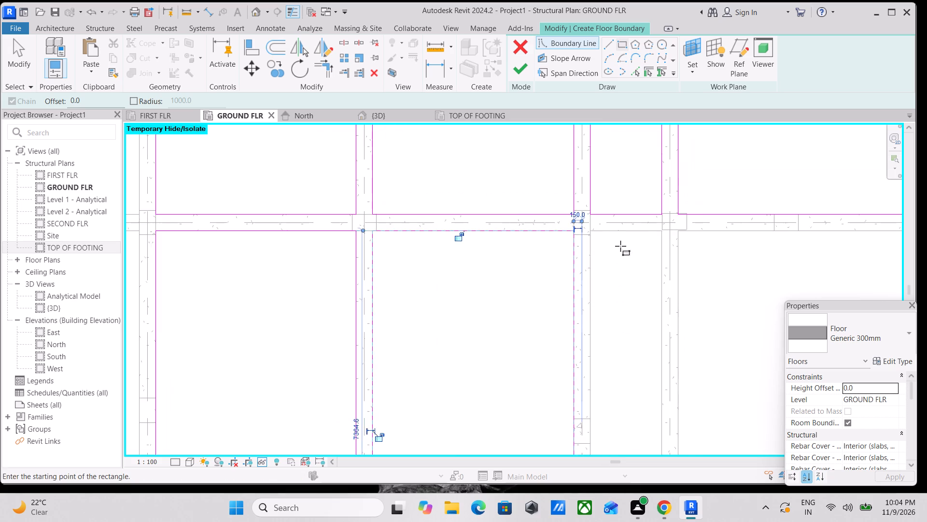
scroll(620, 246, up, 7)
click(560, 228)
scroll(639, 374, down, 3)
middle_drag(635, 363, 580, 189)
scroll(603, 324, down, 4)
middle_drag(603, 324, 550, 178)
scroll(586, 333, down, 2)
middle_drag(586, 334, 542, 189)
scroll(537, 271, up, 3)
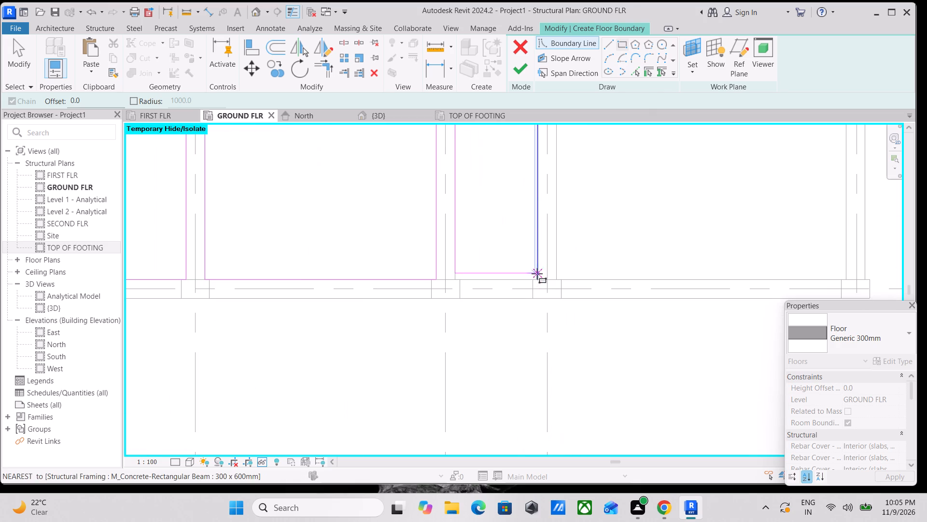
click(537, 280)
Sketch a 2628.4 mm deep rectangular boundary in the wide easternmost bay, between grid L and the southernmost beam.
scroll(590, 254, up, 1)
middle_drag(590, 254, 608, 343)
scroll(643, 234, down, 2)
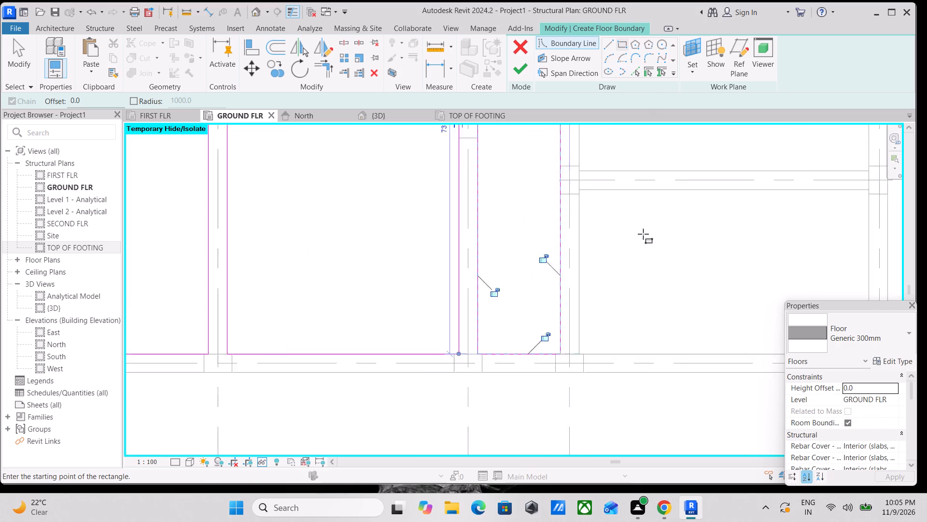
scroll(643, 234, down, 1)
middle_drag(641, 240, 599, 354)
scroll(590, 337, up, 12)
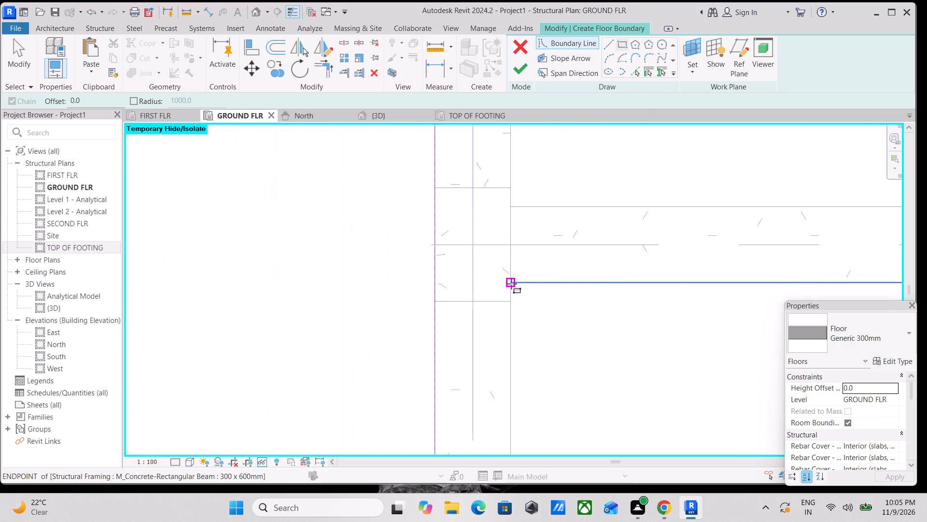
click(511, 284)
scroll(617, 403, down, 2)
middle_drag(611, 399, 505, 268)
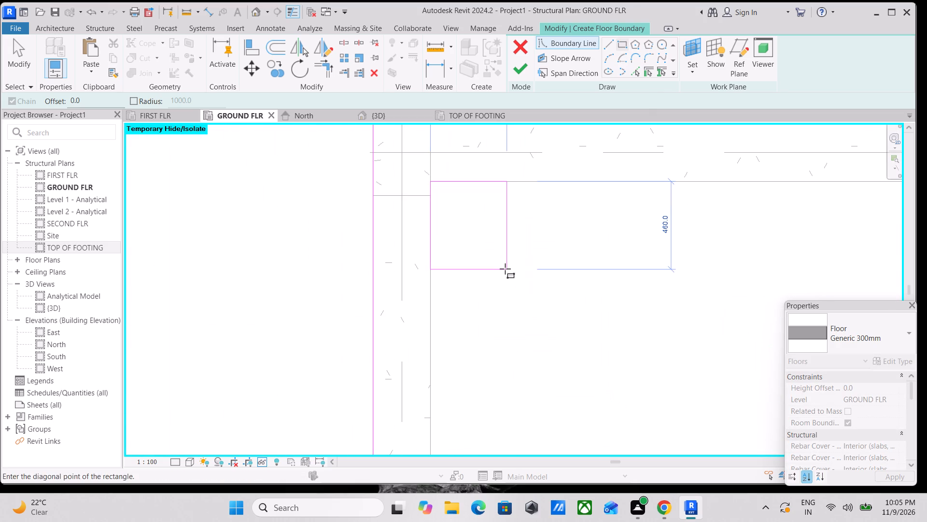
scroll(528, 307, down, 3)
middle_drag(528, 306, 430, 167)
scroll(585, 284, down, 3)
middle_drag(585, 284, 510, 219)
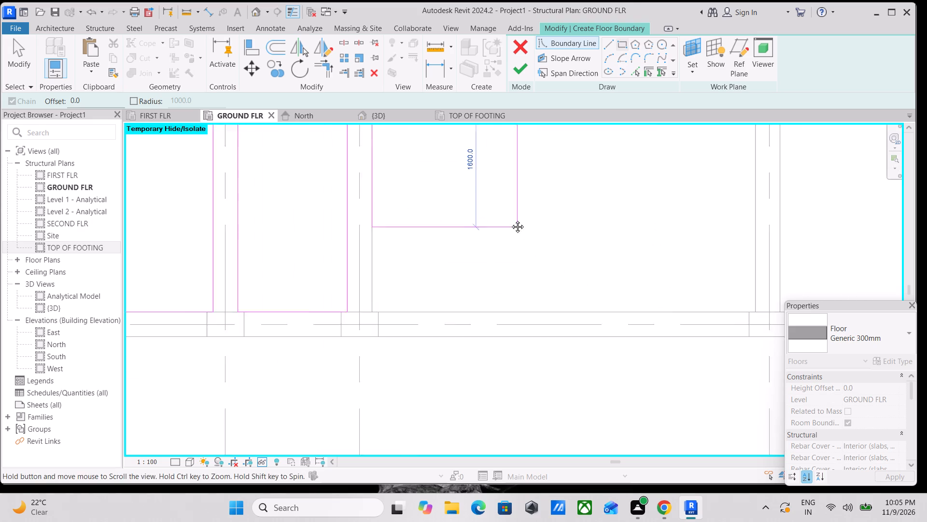
middle_drag(510, 219, 510, 218)
middle_drag(609, 287, 448, 226)
scroll(592, 282, down, 1)
scroll(571, 233, up, 3)
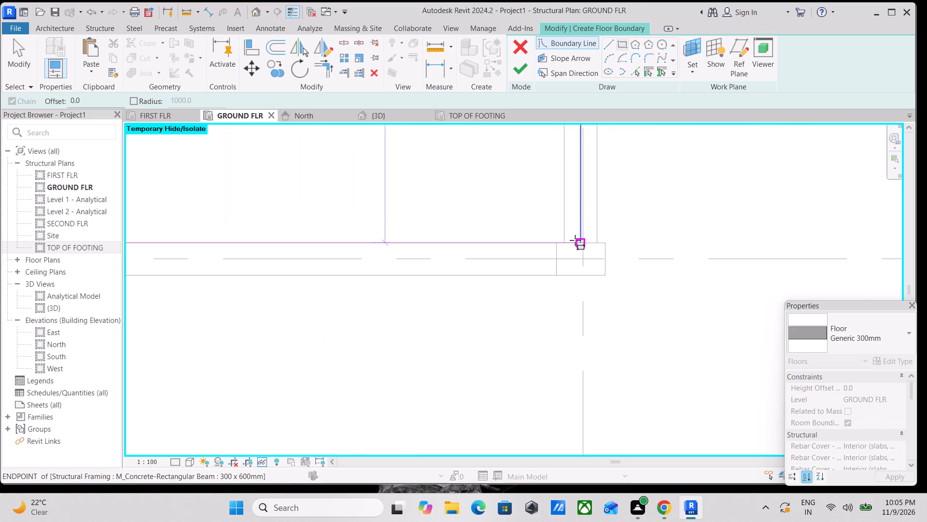
scroll(566, 241, up, 2)
click(563, 240)
Sketch a 4436.3 mm deep rectangular boundary in the wide easternmost bay between grids K and L.
scroll(534, 200, down, 3)
middle_drag(534, 200, 648, 361)
scroll(521, 233, down, 3)
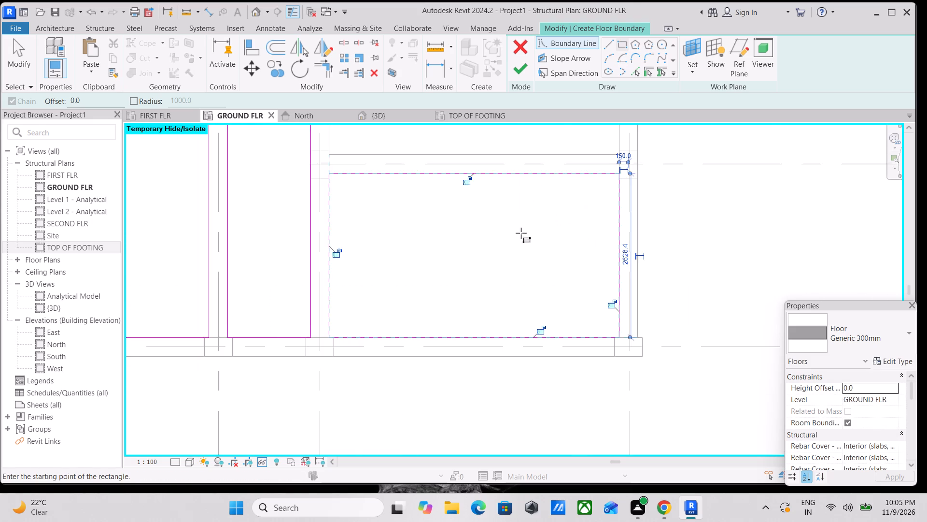
scroll(521, 233, down, 1)
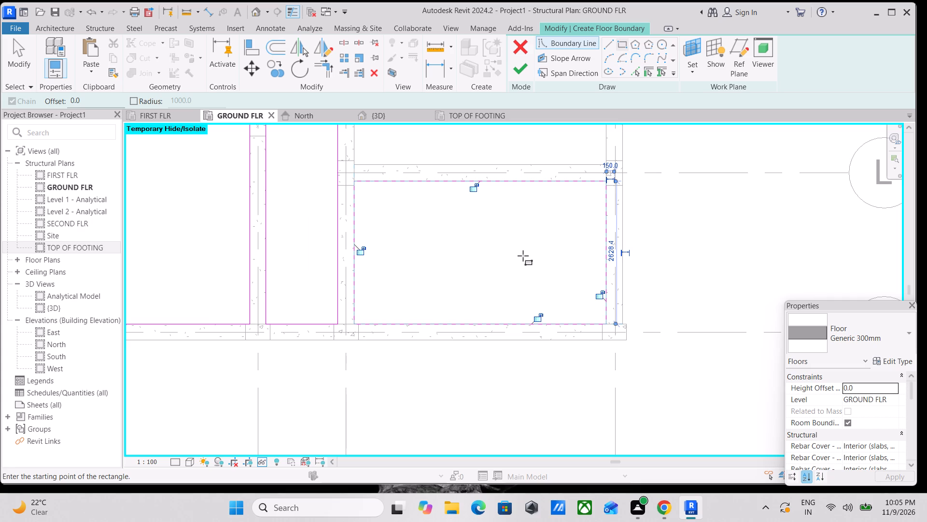
scroll(575, 246, down, 4)
scroll(531, 222, down, 2)
middle_drag(531, 221, 586, 376)
scroll(552, 394, up, 5)
scroll(492, 348, up, 5)
scroll(540, 246, down, 1)
middle_drag(540, 247, 555, 450)
scroll(547, 263, down, 4)
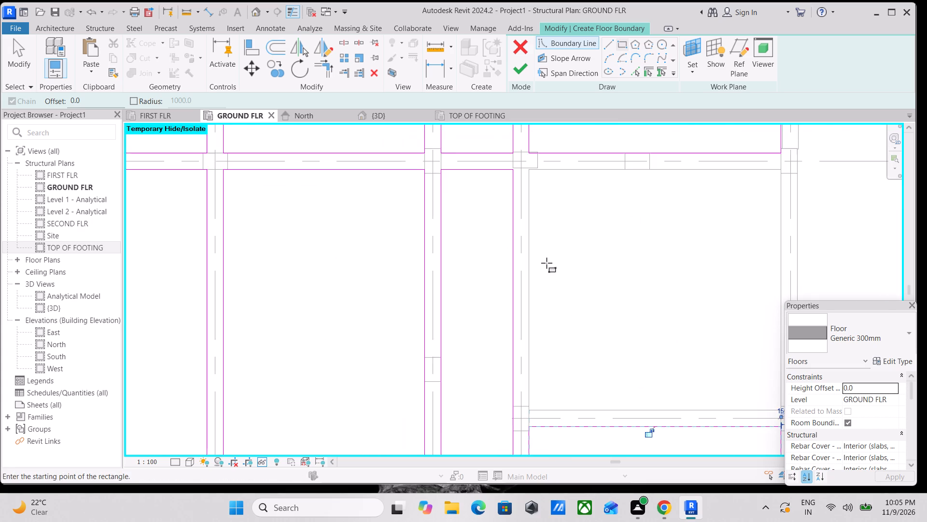
scroll(549, 265, down, 1)
middle_drag(549, 265, 565, 350)
scroll(557, 278, up, 13)
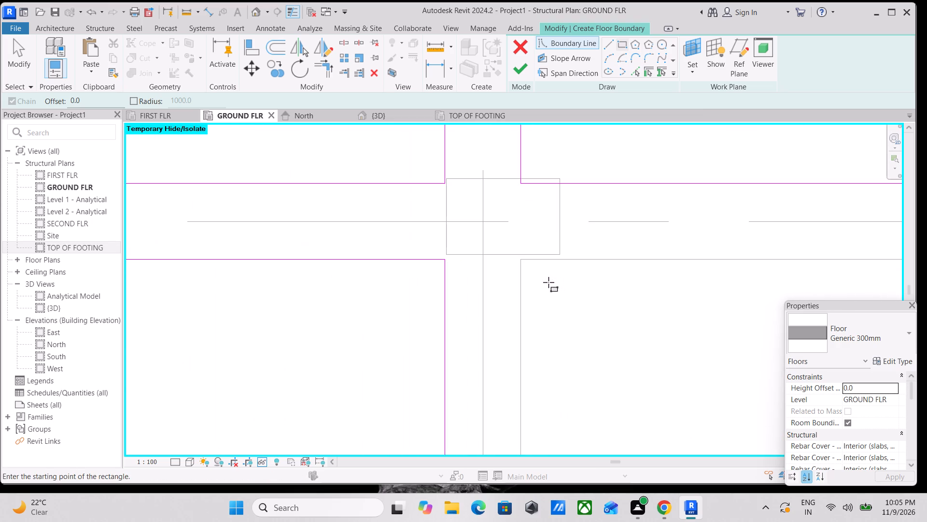
click(522, 262)
scroll(652, 406, down, 4)
middle_drag(648, 401, 557, 291)
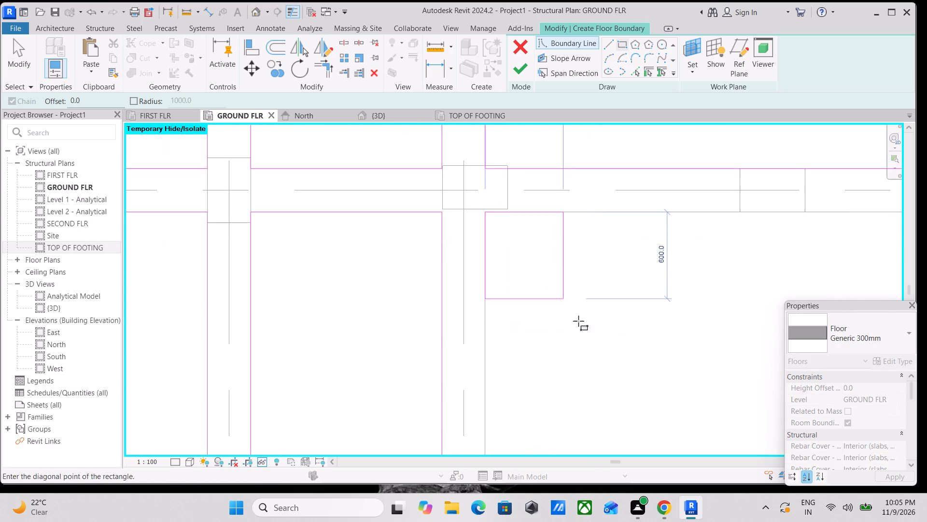
scroll(649, 374, down, 5)
middle_drag(615, 352, 530, 301)
scroll(605, 360, down, 3)
middle_drag(603, 359, 512, 281)
middle_drag(628, 388, 551, 307)
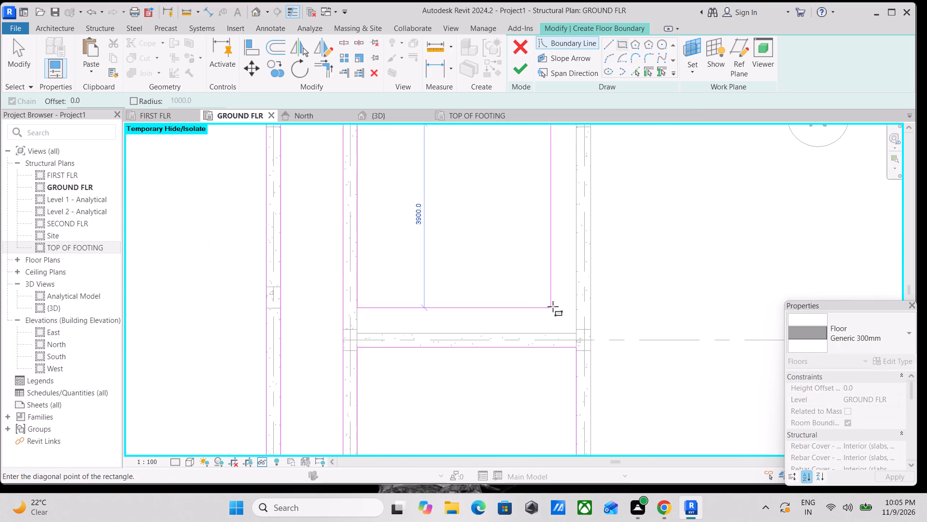
scroll(563, 319, up, 11)
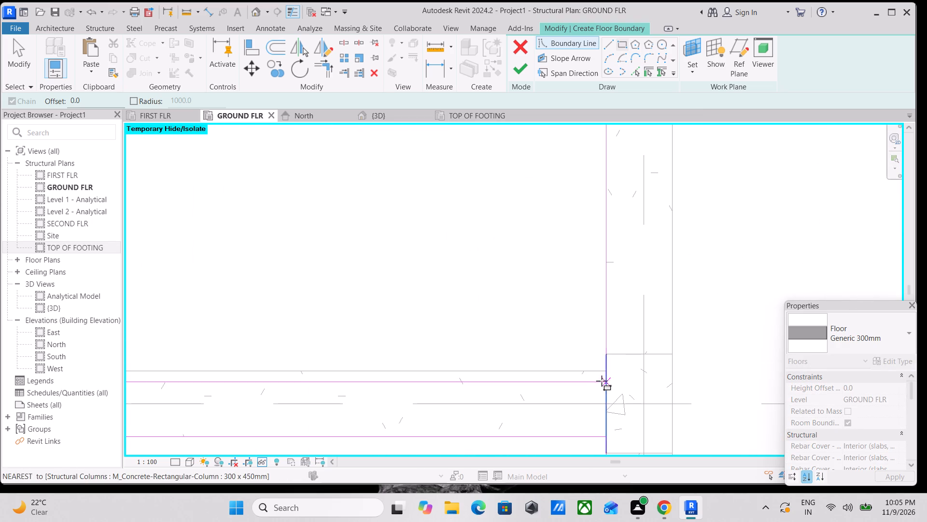
click(604, 374)
Sketch a 3617.0 mm wide rectangular boundary in the long bay just east of grid 1, extending south to grid K.
scroll(472, 270, down, 5)
scroll(431, 215, down, 3)
middle_drag(433, 211, 523, 291)
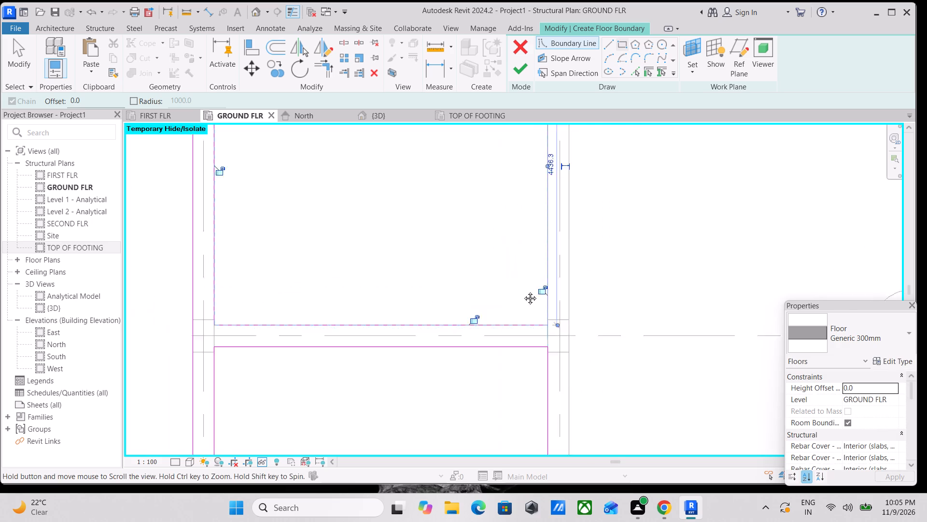
middle_drag(523, 291, 646, 398)
scroll(552, 291, down, 8)
middle_drag(528, 290, 584, 374)
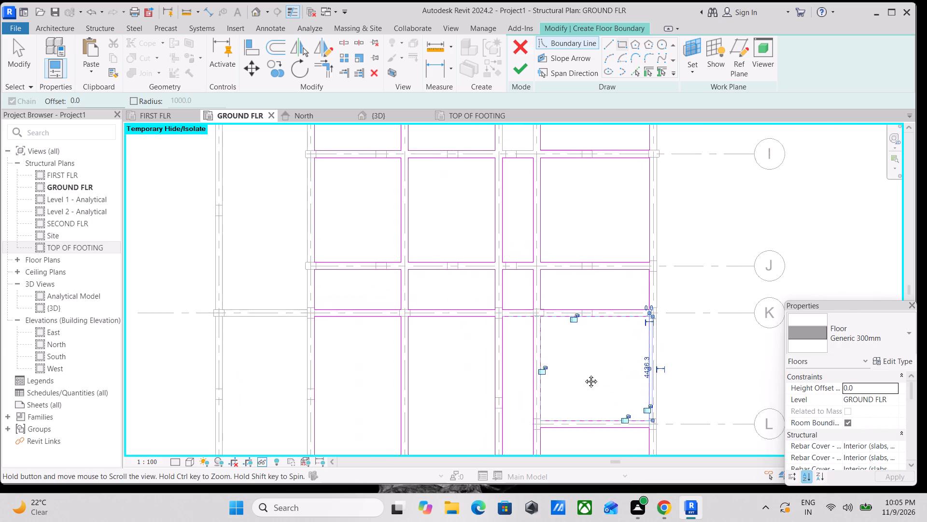
middle_drag(584, 374, 597, 415)
scroll(600, 312, down, 5)
middle_drag(438, 287, 536, 251)
scroll(521, 205, up, 20)
scroll(521, 205, up, 2)
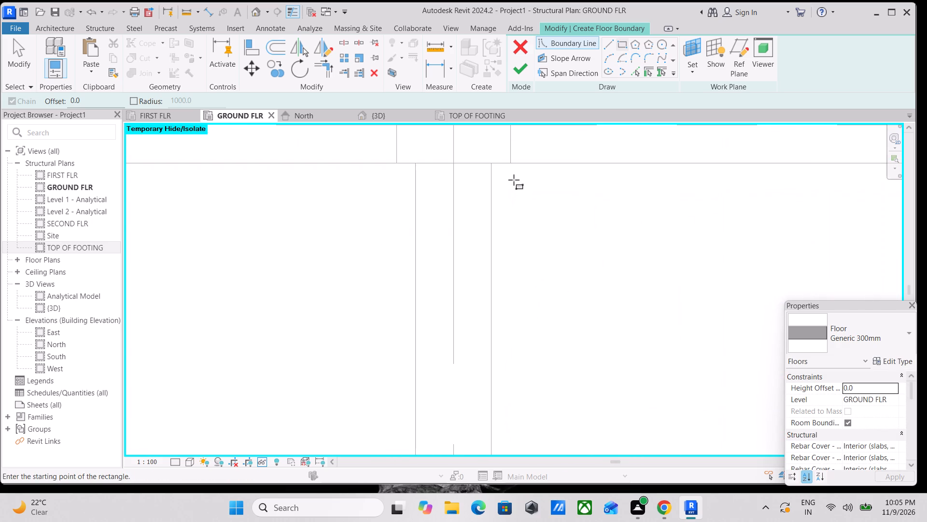
scroll(492, 166, up, 3)
click(491, 158)
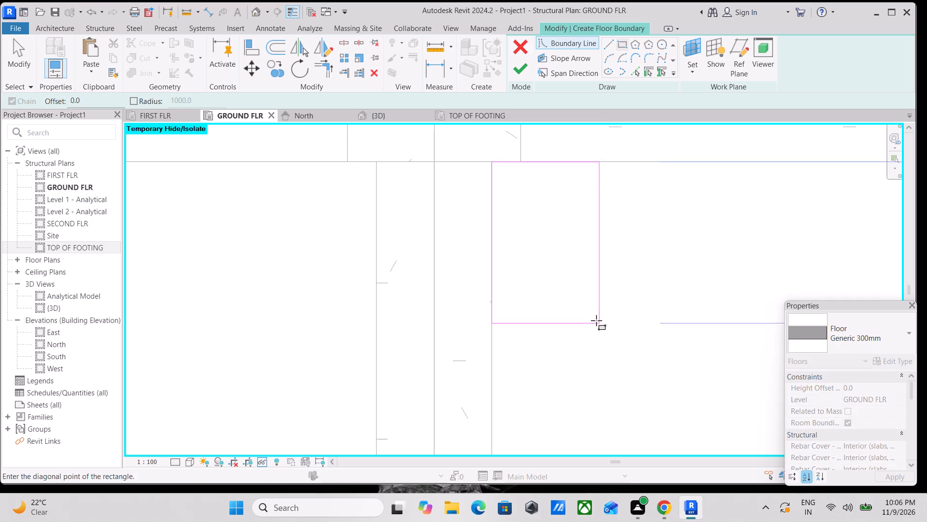
scroll(596, 320, down, 3)
middle_drag(596, 319, 503, 175)
scroll(600, 326, down, 4)
middle_drag(599, 321, 515, 225)
scroll(517, 229, down, 4)
middle_drag(529, 239, 457, 171)
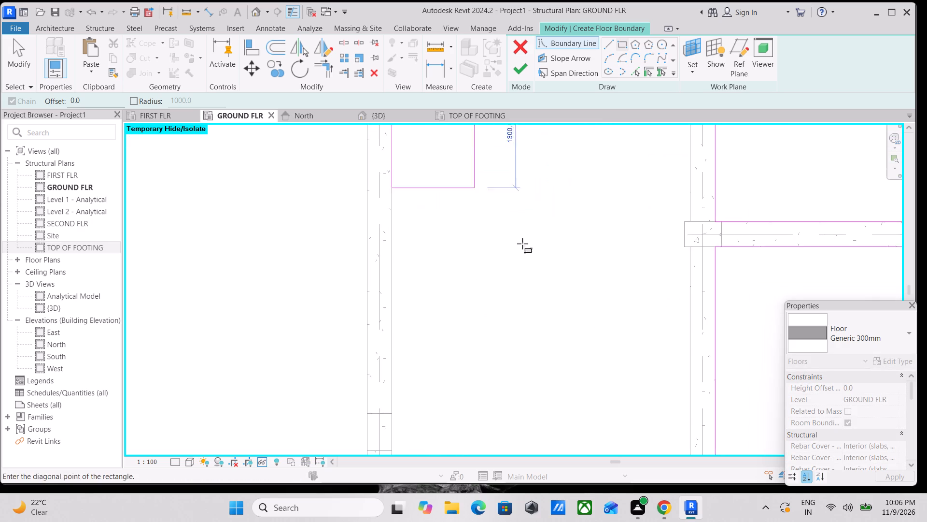
scroll(584, 298, down, 3)
middle_drag(584, 297, 519, 170)
middle_drag(575, 314, 509, 159)
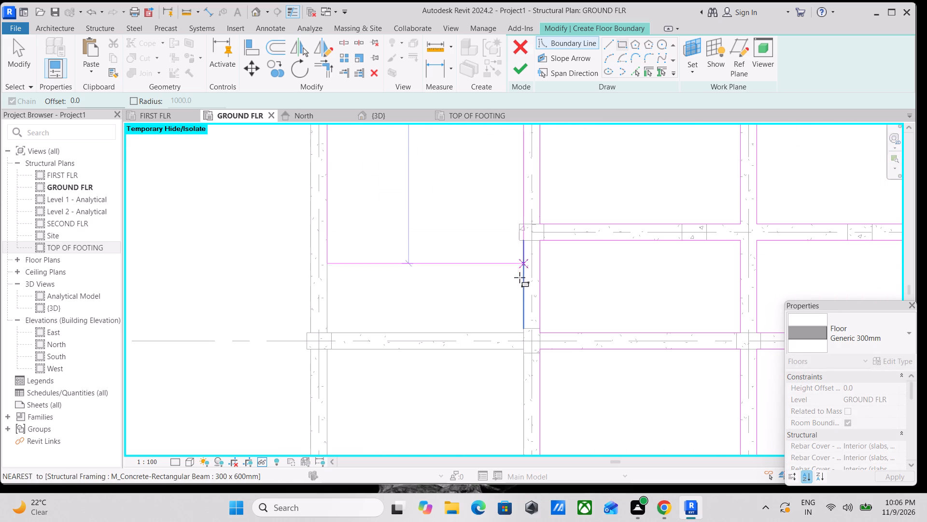
scroll(527, 333, up, 5)
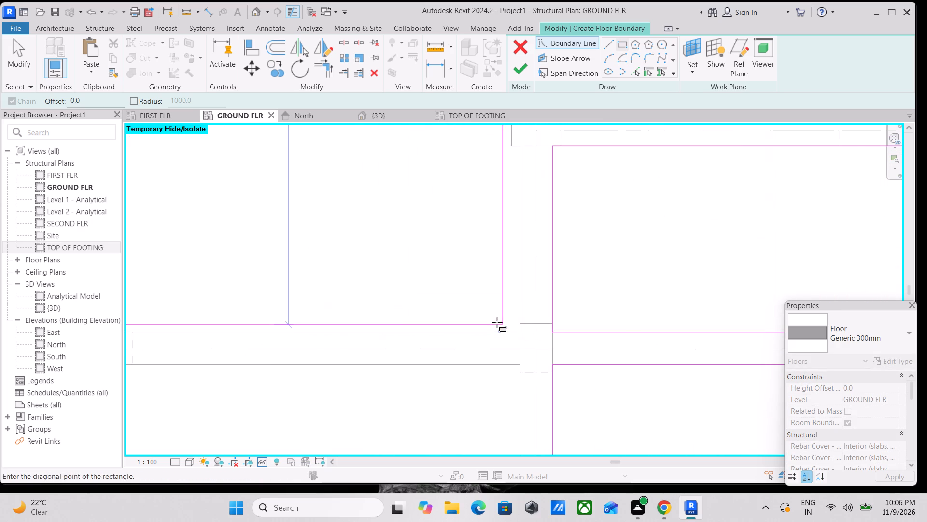
click(520, 330)
Using the Line tool, draw the north boundary edge of the unfilled bay just west of grid 4, spanning between the beam faces.
scroll(517, 312, down, 1)
middle_drag(517, 312, 555, 406)
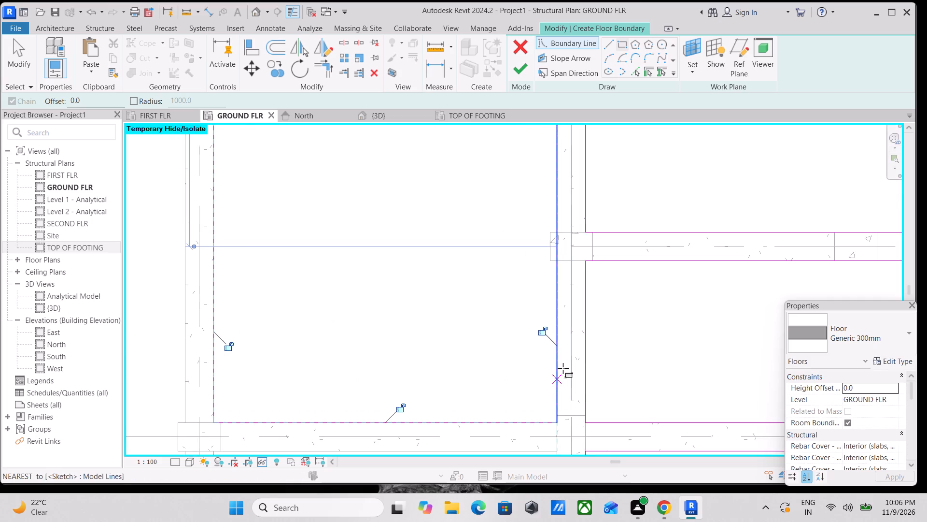
scroll(563, 367, down, 2)
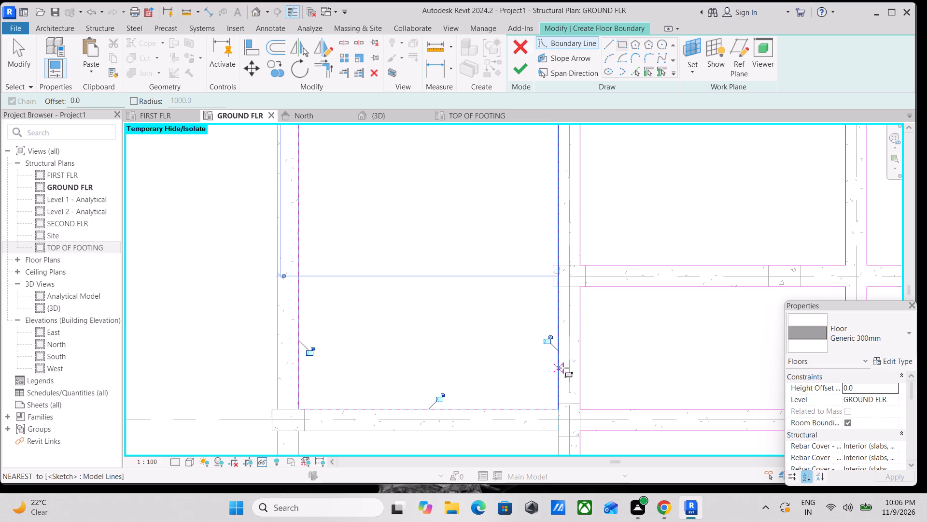
scroll(554, 368, down, 3)
scroll(568, 310, down, 3)
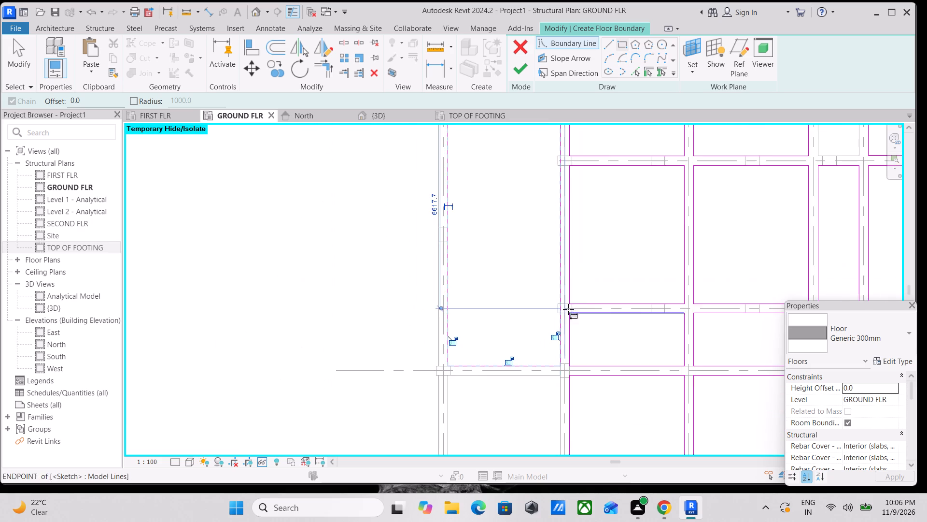
scroll(604, 265, down, 2)
middle_drag(604, 264, 654, 445)
middle_drag(620, 283, 635, 367)
scroll(633, 366, up, 1)
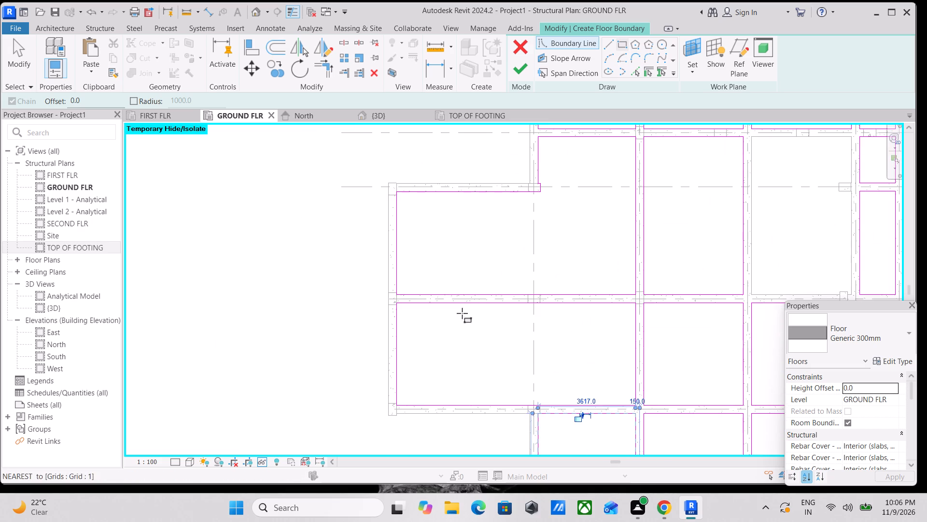
scroll(470, 296, down, 1)
middle_drag(470, 296, 421, 370)
scroll(492, 345, up, 1)
scroll(647, 319, down, 2)
middle_drag(645, 319, 506, 322)
middle_drag(720, 336, 658, 317)
scroll(494, 241, up, 8)
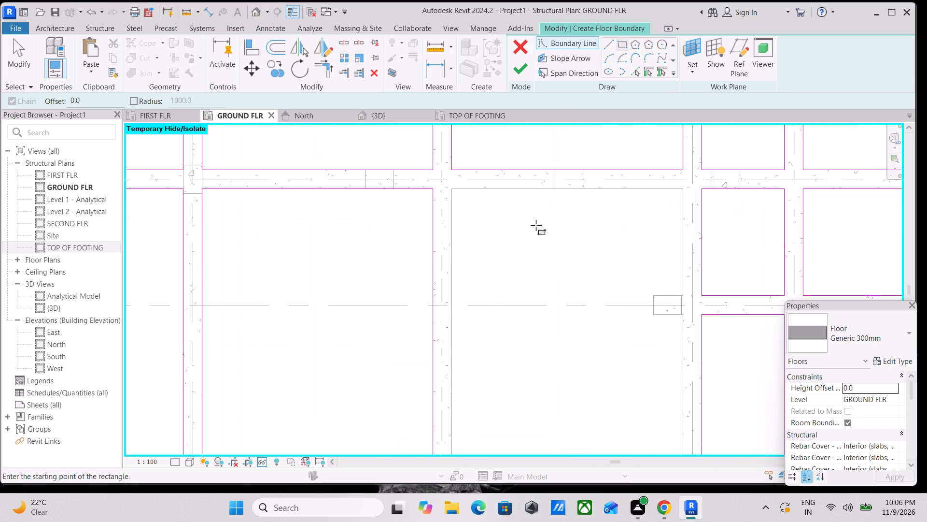
click(603, 44)
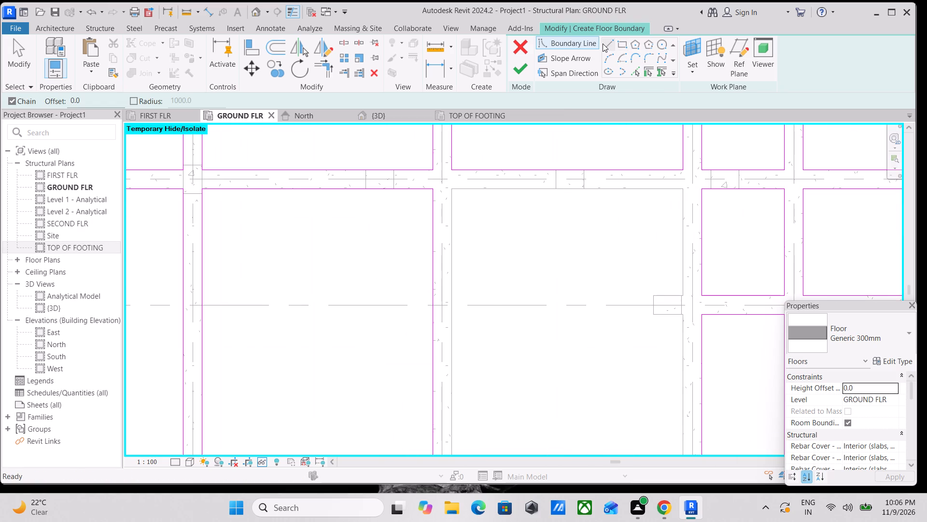
scroll(438, 203, up, 4)
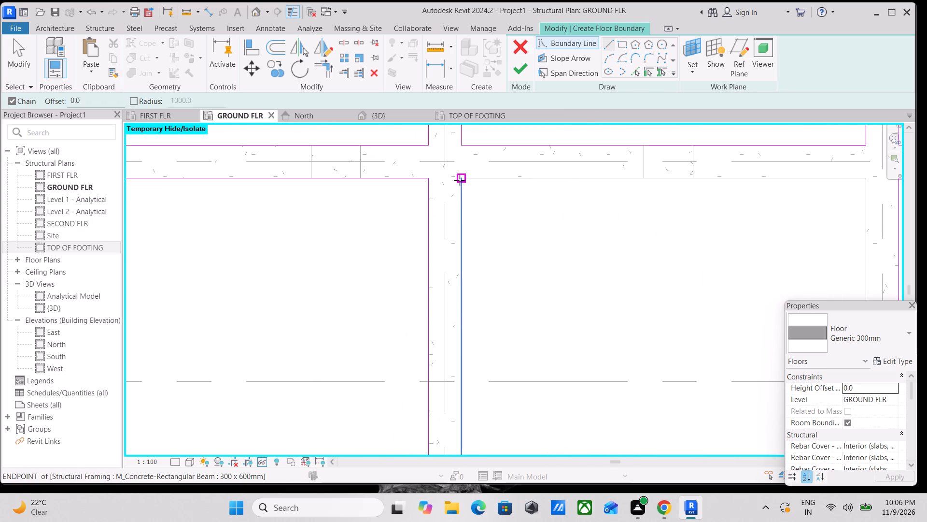
click(460, 180)
middle_drag(608, 204, 448, 195)
middle_drag(668, 171, 589, 170)
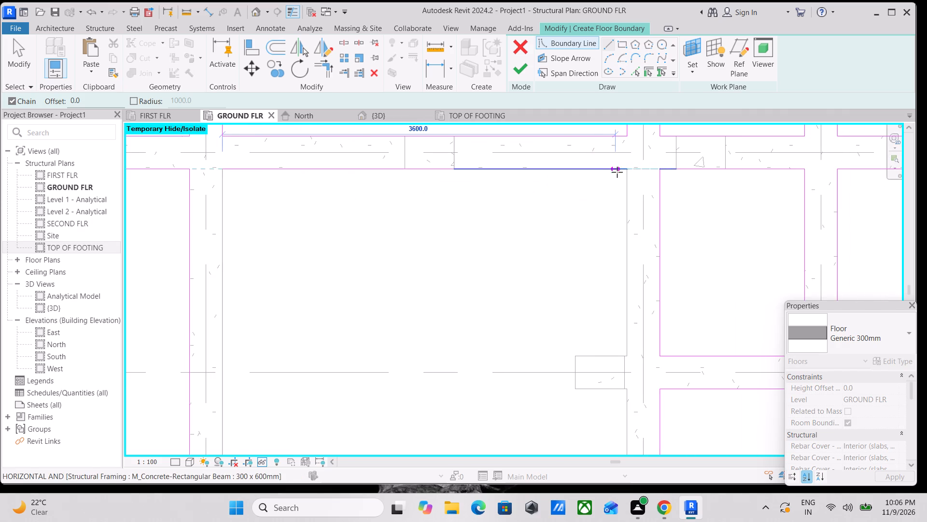
click(624, 171)
Continue the boundary south along the east beam face, then around the adjacent column with a notch 475 mm wide.
middle_drag(623, 281, 623, 183)
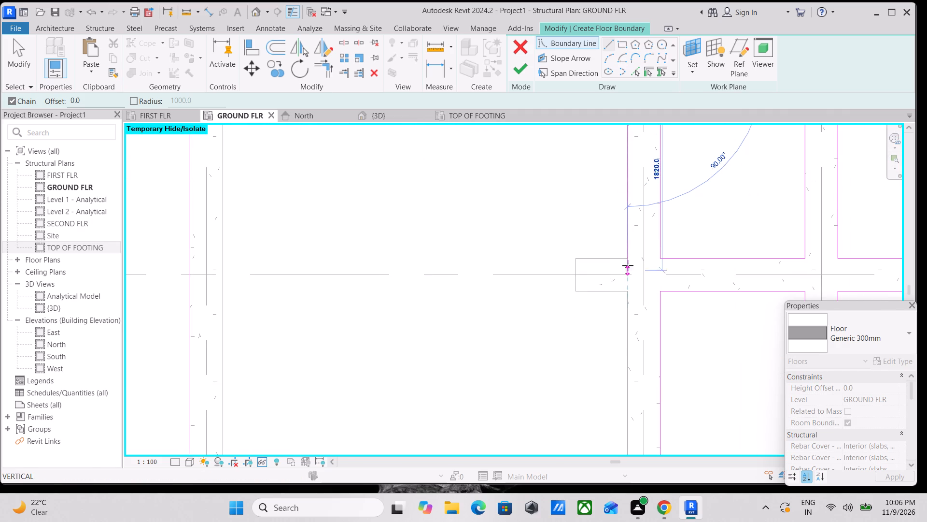
click(628, 258)
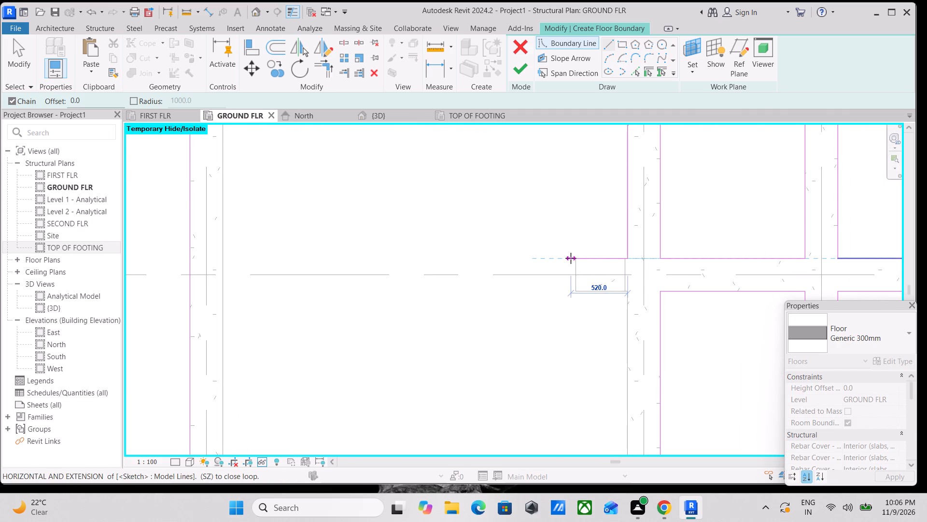
click(577, 258)
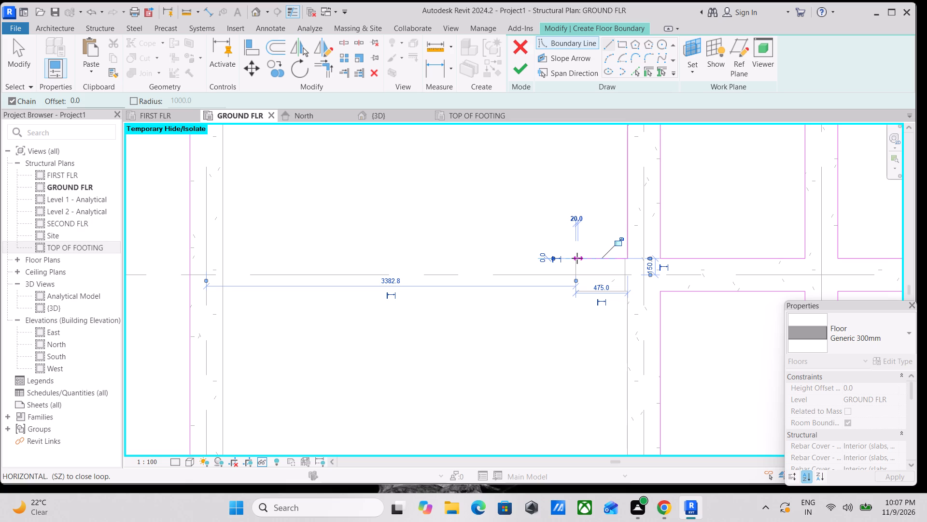
scroll(591, 297, up, 3)
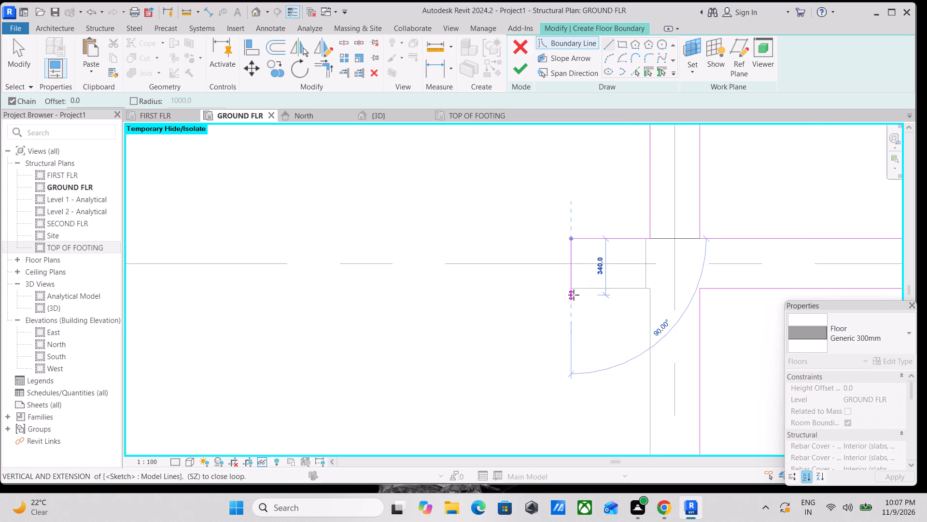
scroll(574, 293, up, 3)
click(573, 283)
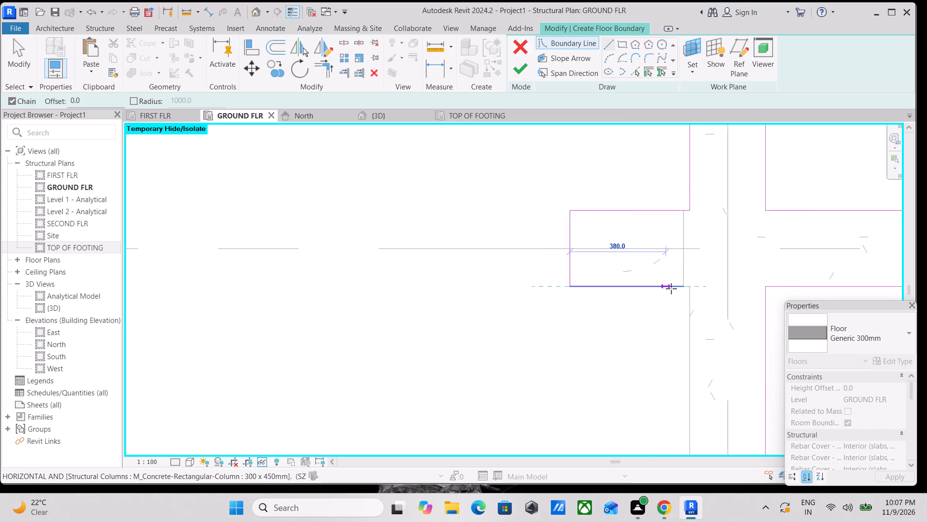
click(689, 287)
Draw the 3836.4 mm boundary edge from the column notch south along the east beam face to the south beam.
scroll(682, 423, down, 3)
middle_drag(680, 414, 677, 311)
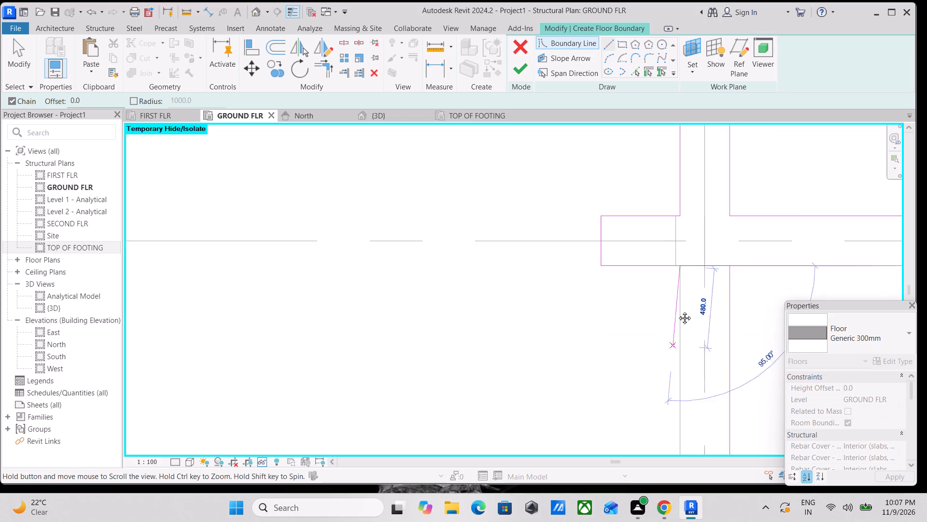
middle_drag(677, 311, 688, 274)
scroll(688, 273, down, 1)
scroll(713, 343, down, 3)
middle_drag(711, 344, 708, 281)
scroll(707, 337, down, 4)
middle_drag(704, 344, 702, 309)
scroll(695, 347, down, 2)
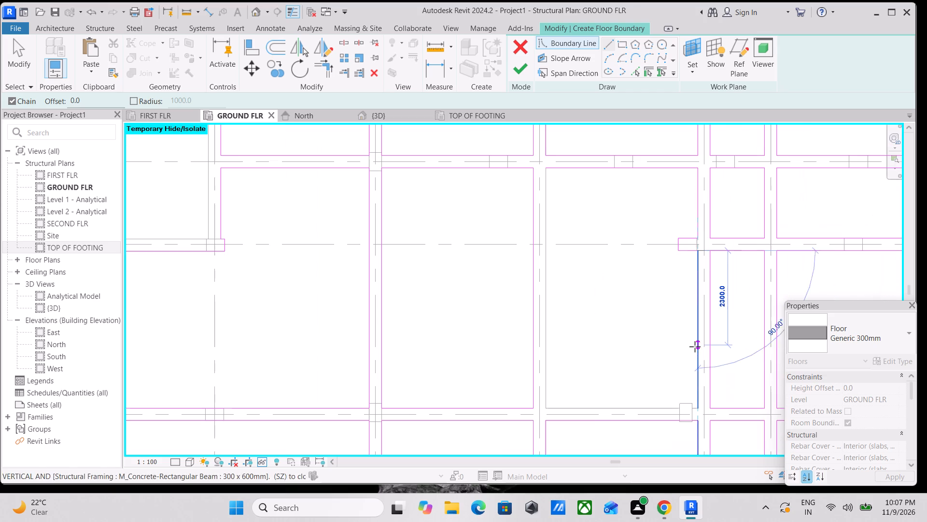
middle_click(695, 347)
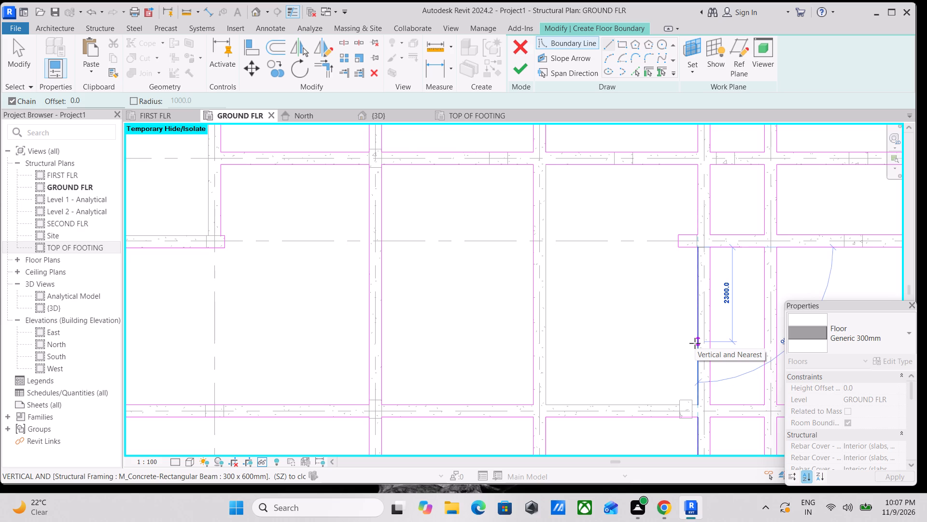
scroll(693, 379, up, 4)
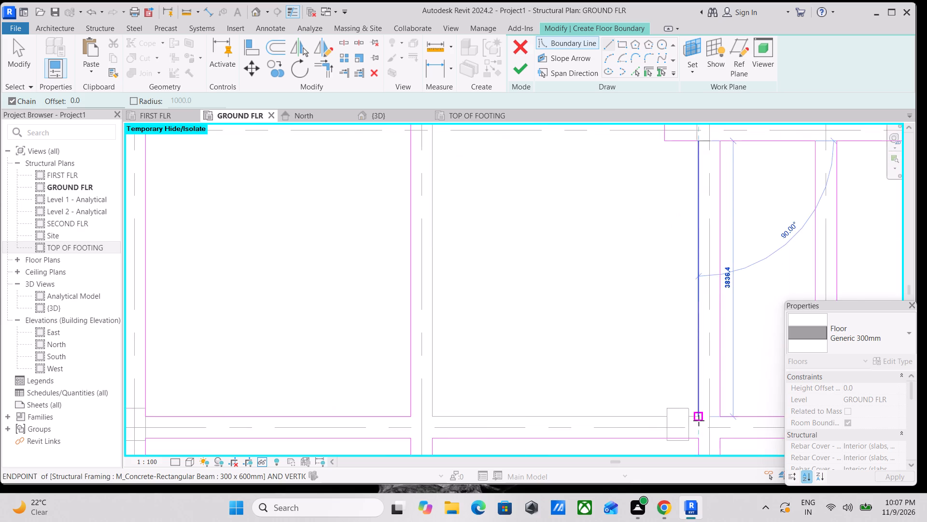
scroll(699, 420, up, 9)
click(699, 410)
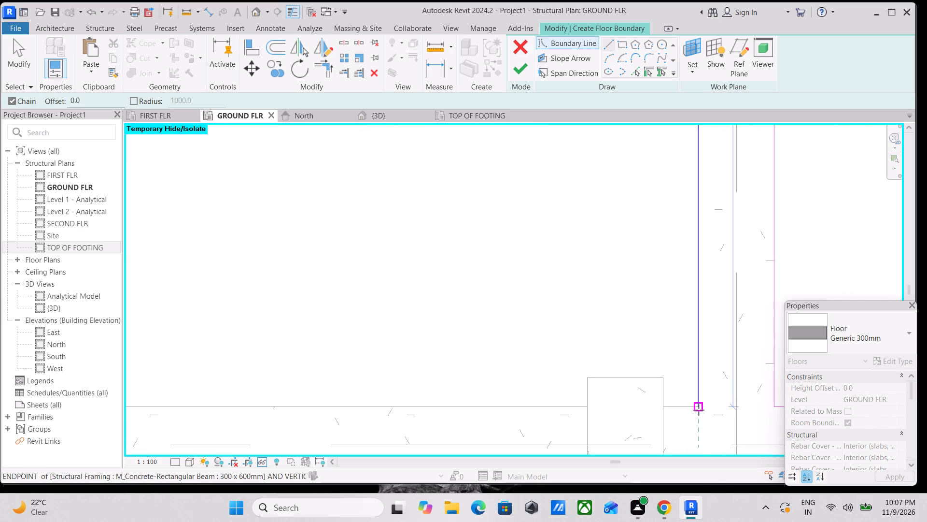
Step the boundary around the southeast corner column: 140 mm west, 115 mm north, 300 mm west and 115 mm south.
click(664, 408)
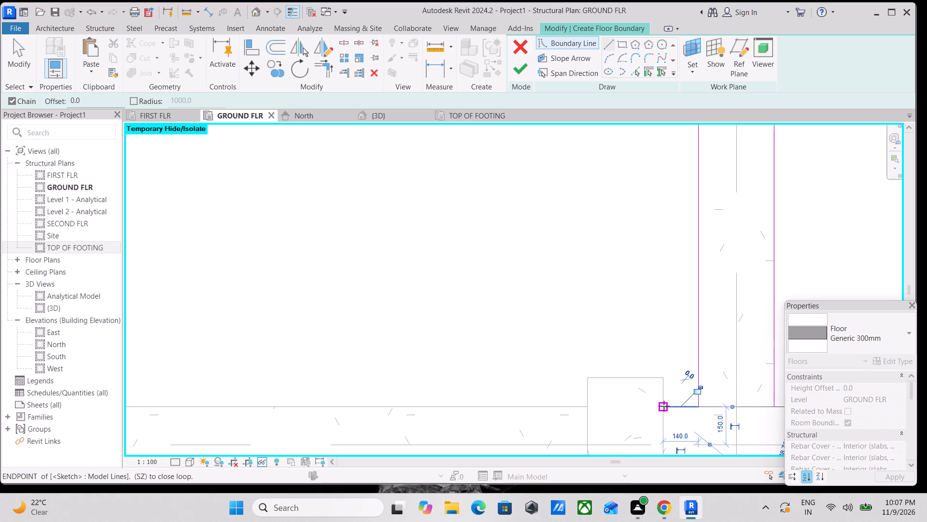
scroll(664, 406, up, 2)
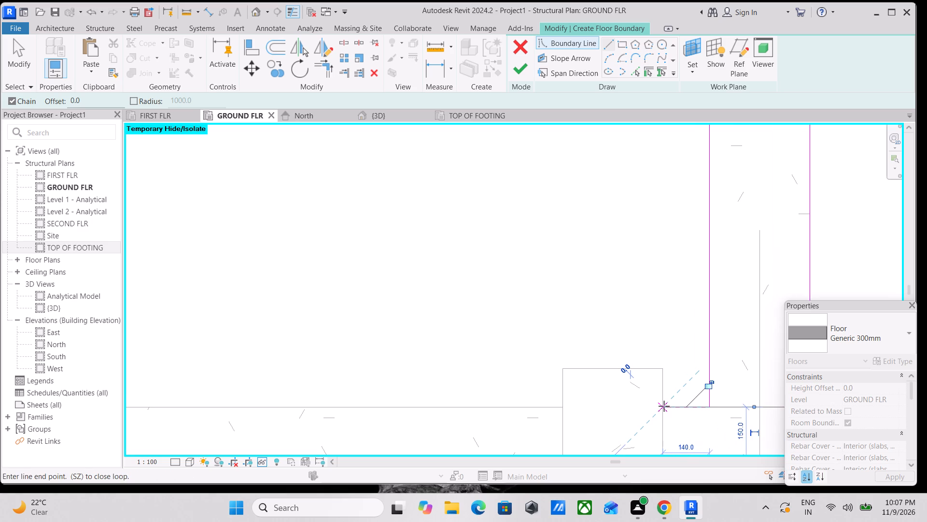
scroll(664, 406, up, 2)
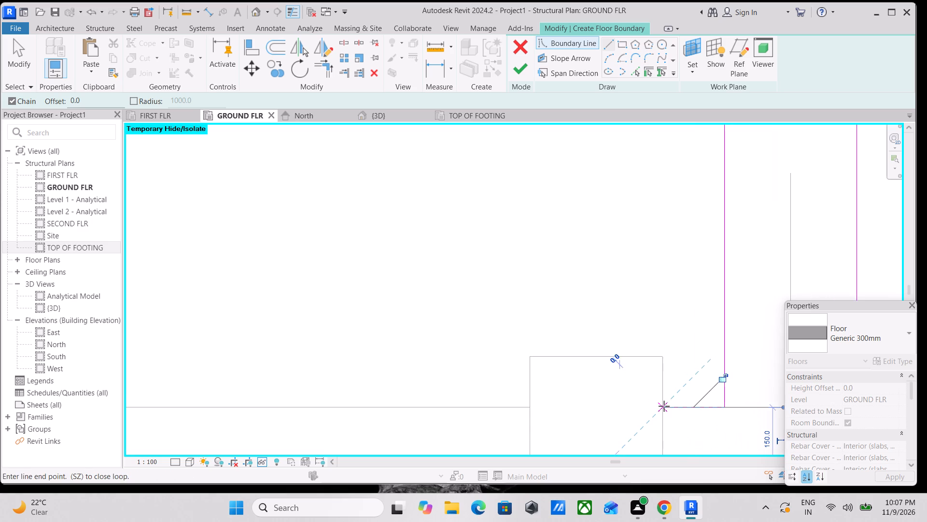
click(661, 353)
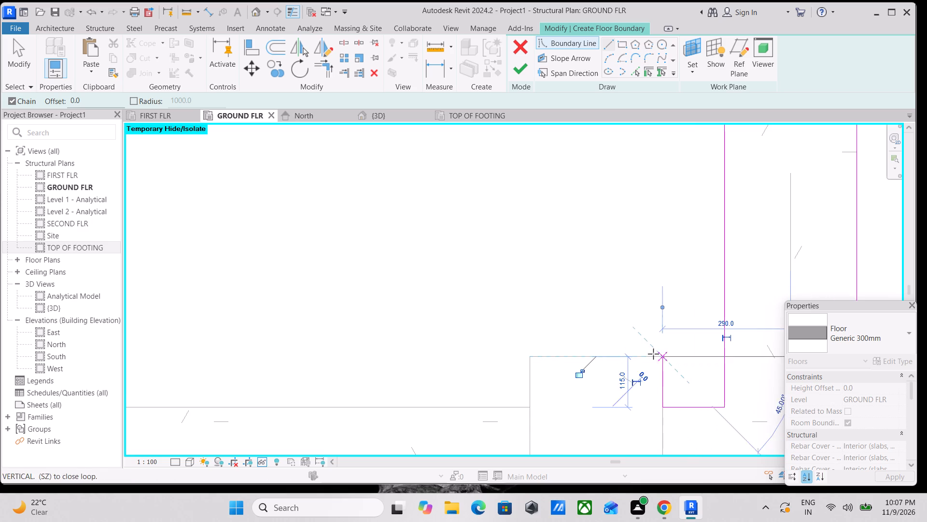
click(531, 359)
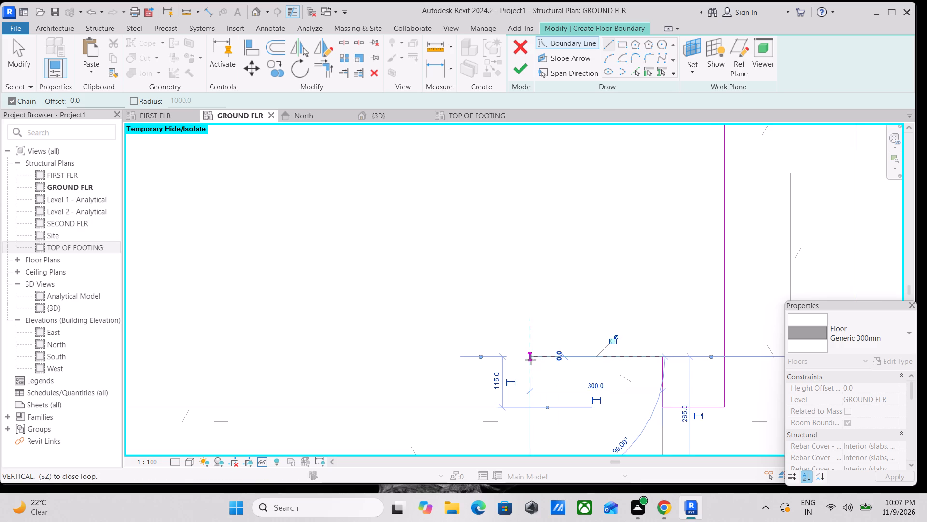
click(528, 409)
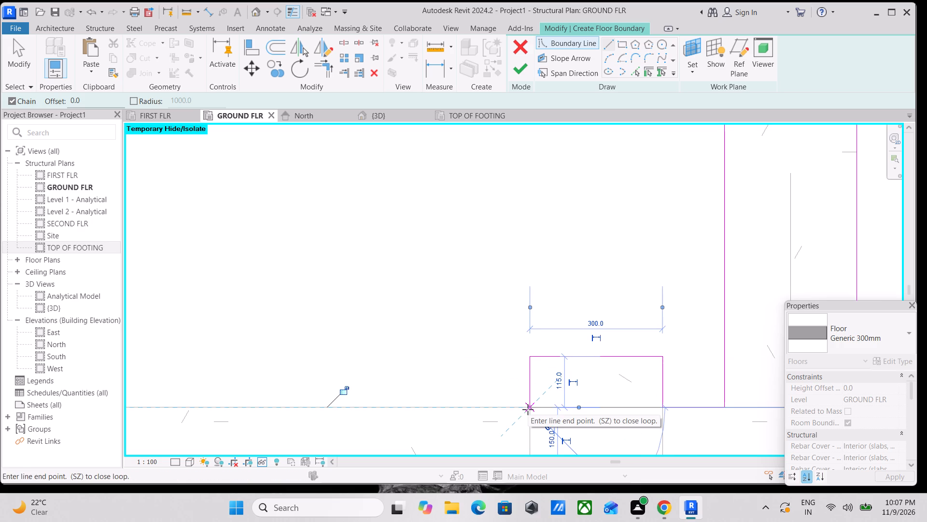
Draw the 3267.8 mm south boundary edge from the corner column west along the beam face to the bay's southwest corner.
scroll(528, 409, down, 3)
middle_drag(528, 409, 883, 426)
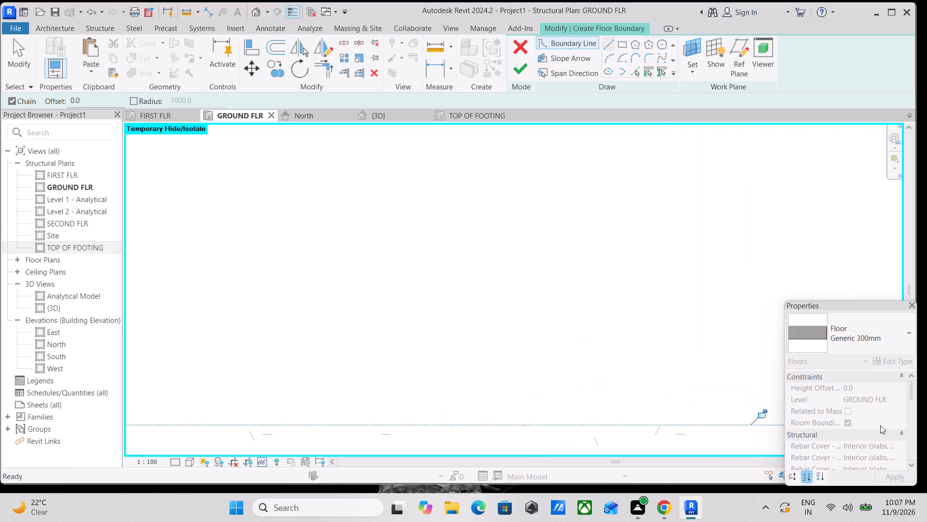
scroll(565, 399, down, 3)
scroll(488, 402, down, 2)
middle_drag(487, 404, 668, 402)
scroll(645, 401, up, 1)
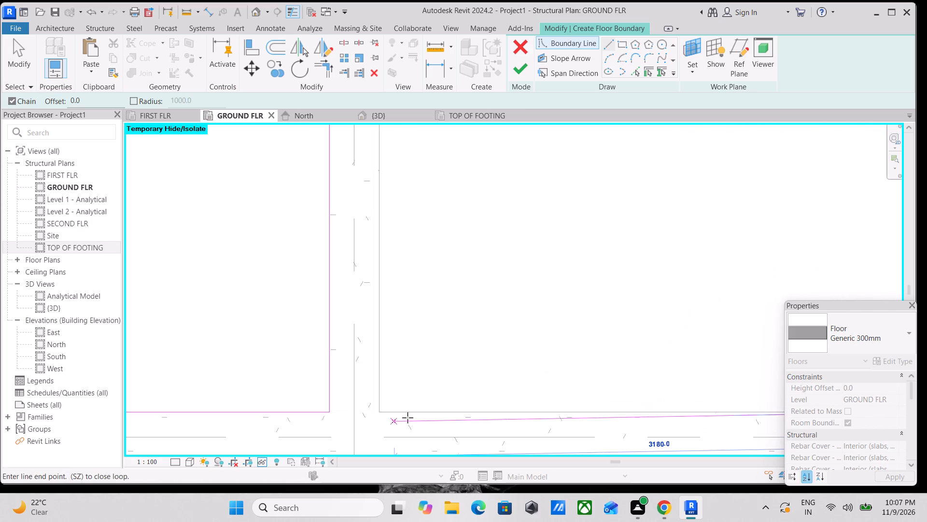
click(382, 413)
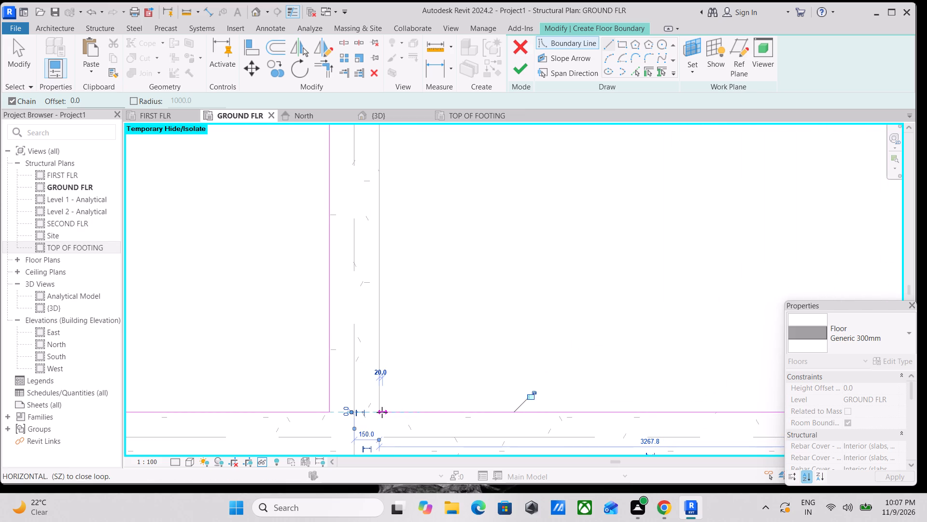
Close the bay's boundary with a 5848.5 mm west edge running north along the beam face, and finish the line chain.
scroll(384, 398, down, 4)
middle_drag(383, 348, 379, 412)
scroll(379, 408, up, 1)
scroll(390, 227, down, 6)
middle_drag(379, 266, 381, 306)
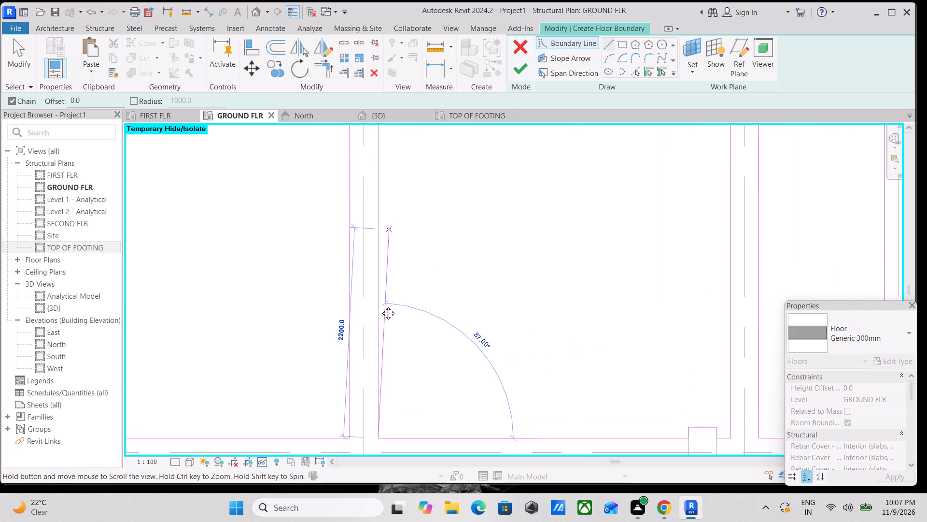
middle_drag(381, 306, 389, 427)
scroll(395, 311, down, 2)
scroll(388, 246, up, 2)
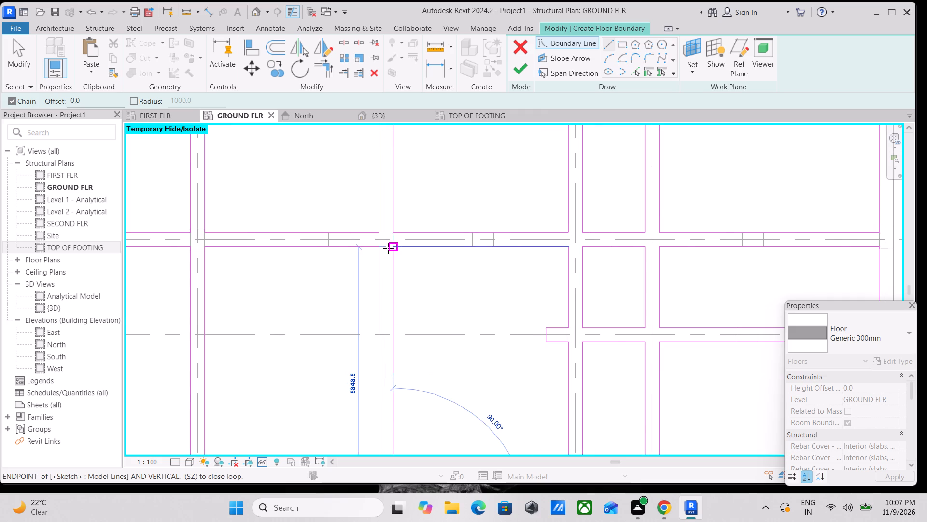
click(388, 248)
key(Escape)
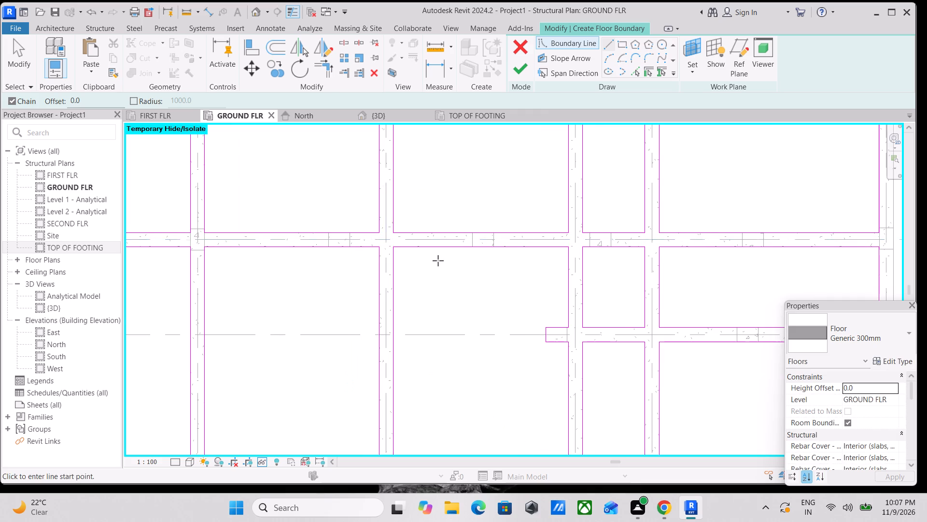
key(Escape)
Sketch a rectangular boundary about 3617 mm wide in the southwest corner bay, between the inner faces of its surrounding beams.
scroll(438, 261, down, 5)
middle_drag(438, 263, 484, 210)
scroll(513, 287, down, 2)
middle_drag(513, 286, 615, 167)
scroll(573, 221, down, 2)
scroll(547, 327, up, 9)
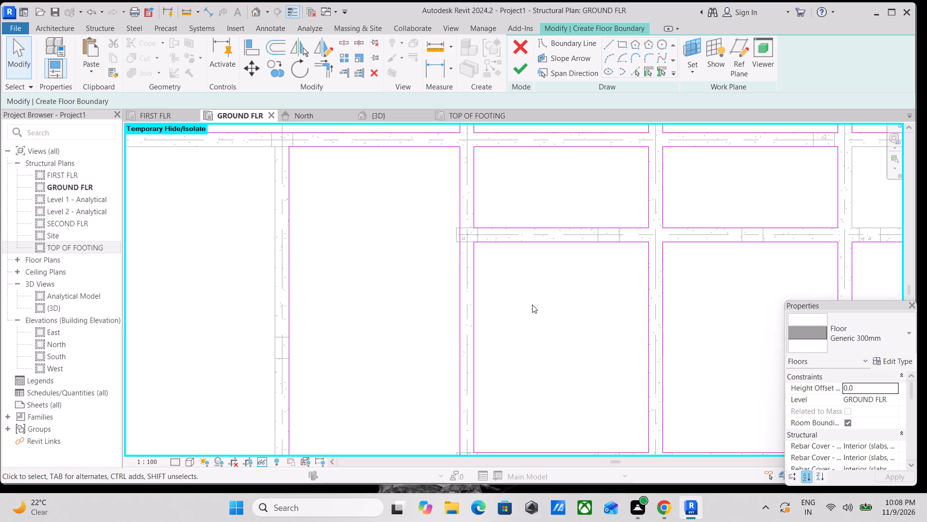
scroll(498, 167, down, 6)
middle_drag(514, 203, 620, 135)
scroll(525, 330, up, 4)
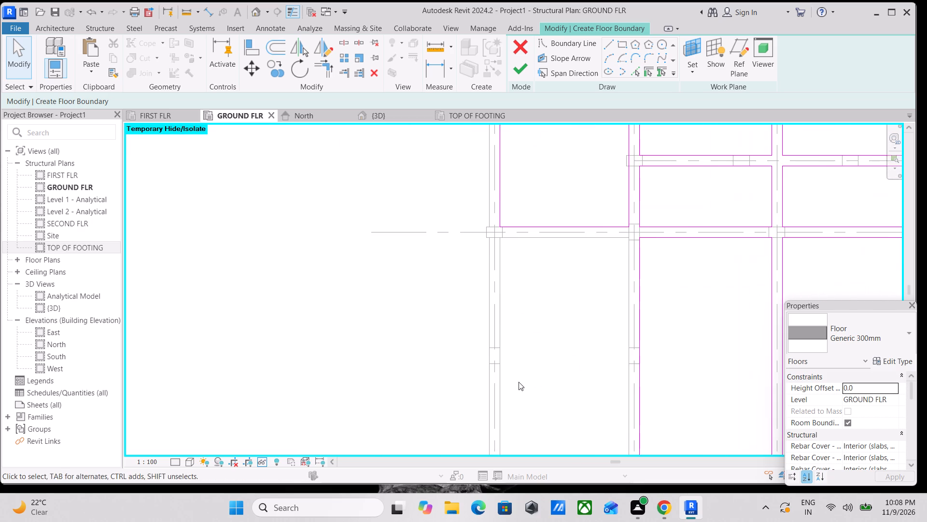
scroll(517, 300, up, 3)
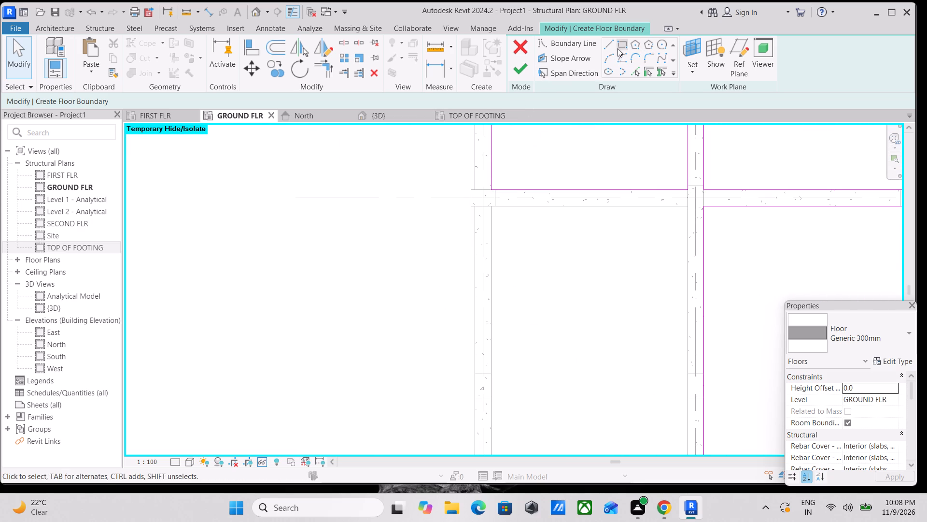
click(623, 45)
scroll(514, 198, up, 8)
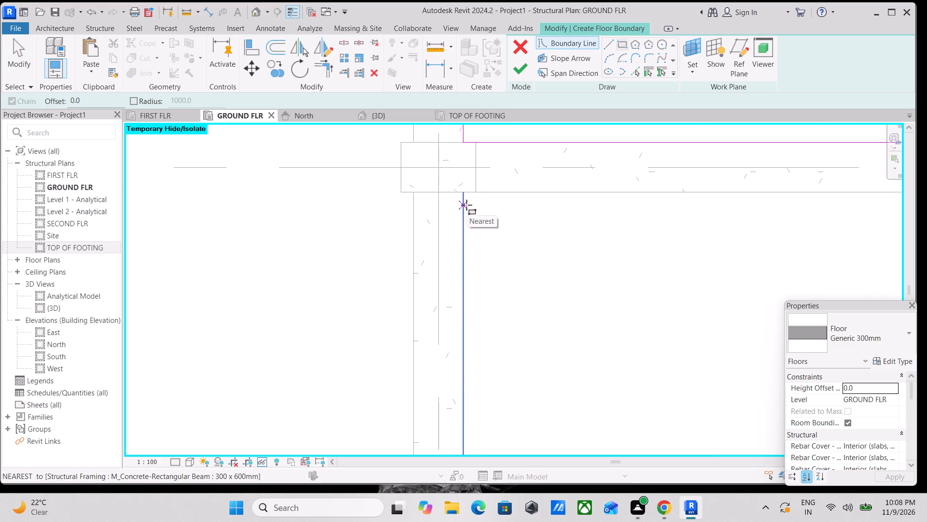
scroll(472, 204, up, 2)
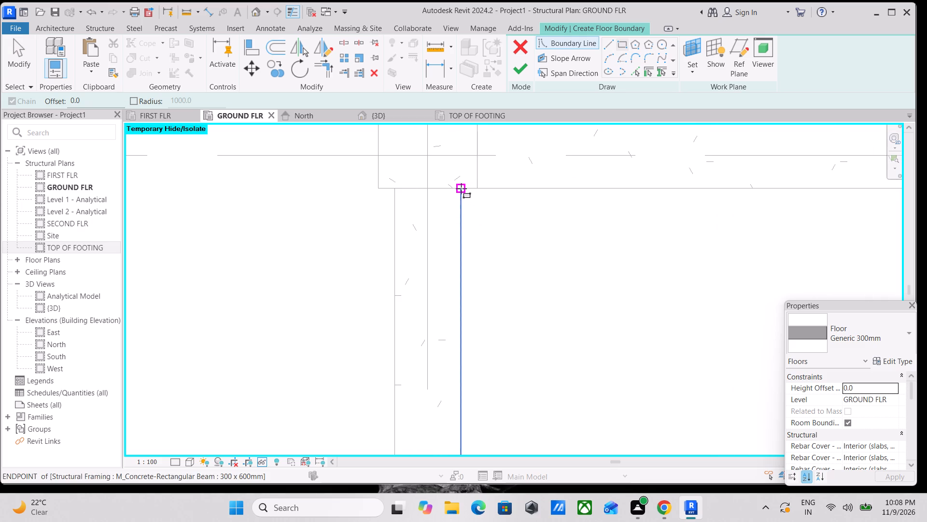
click(461, 188)
scroll(543, 316, down, 2)
middle_drag(543, 316, 537, 159)
scroll(586, 280, down, 8)
middle_drag(601, 295, 563, 161)
middle_drag(613, 320, 603, 190)
scroll(603, 190, down, 1)
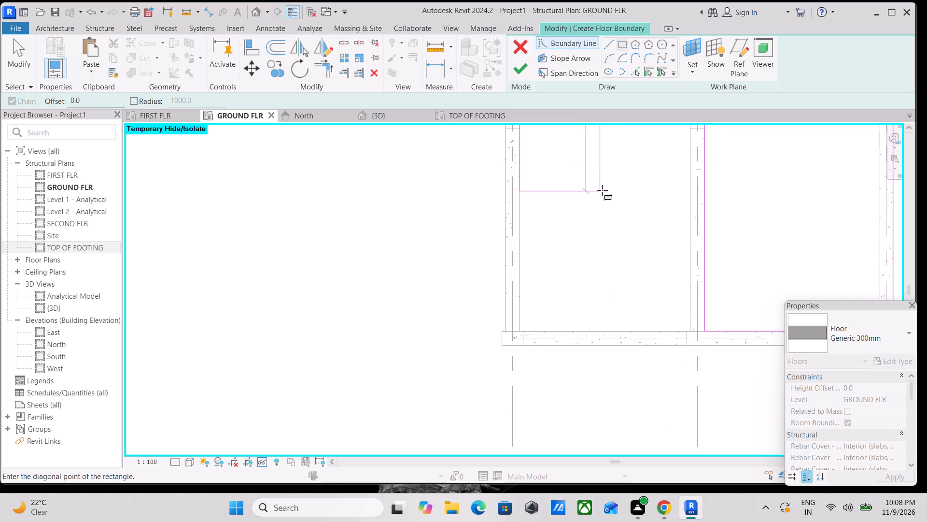
middle_drag(612, 236, 605, 224)
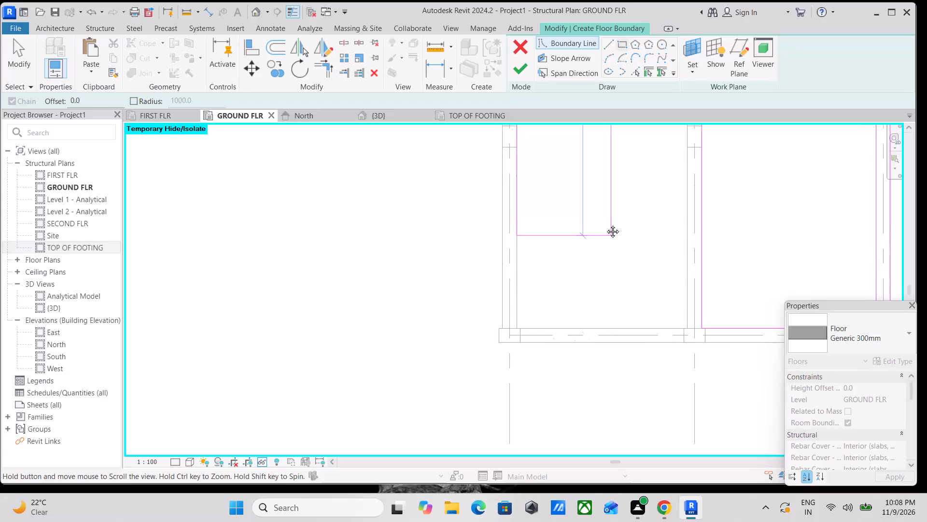
middle_drag(605, 224, 601, 202)
scroll(665, 278, up, 7)
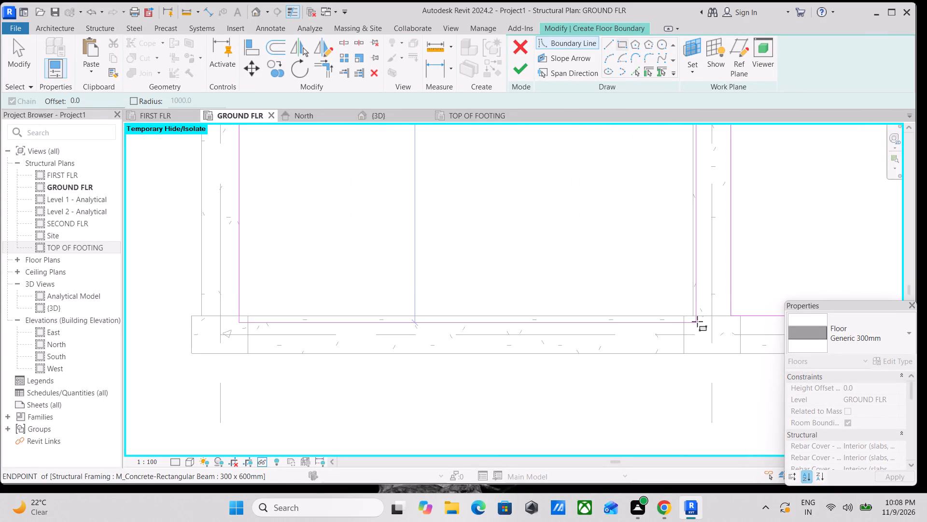
click(696, 317)
Examine the sketched boundary loops bay by bay across the whole GROUND FLR plan for gaps or missing bays.
scroll(556, 228, down, 10)
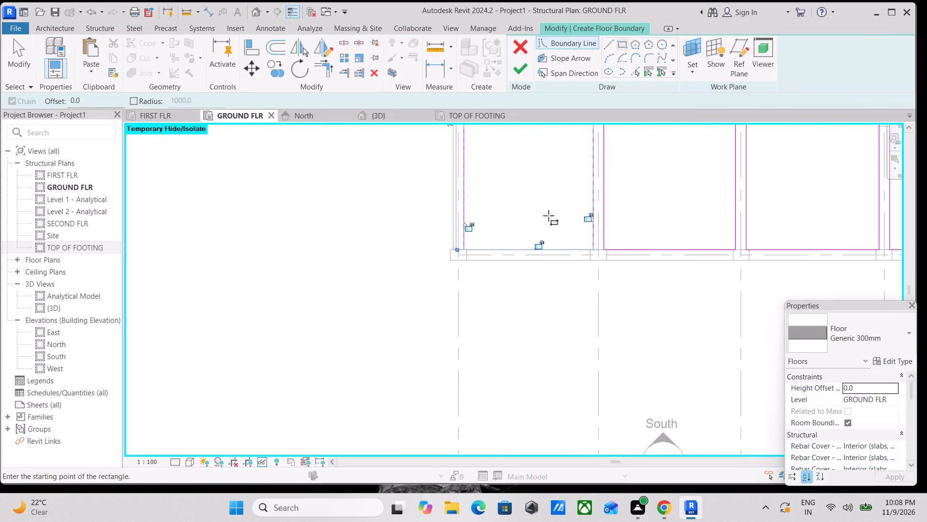
scroll(548, 216, down, 3)
middle_drag(551, 181, 548, 358)
scroll(537, 244, down, 1)
middle_drag(537, 245, 546, 352)
middle_drag(532, 254, 533, 346)
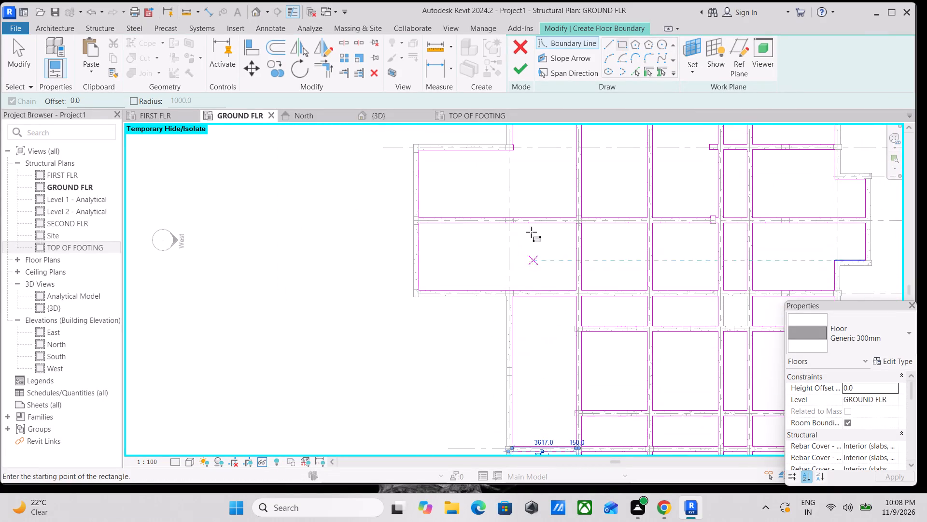
middle_drag(531, 230, 520, 299)
scroll(406, 321, up, 3)
middle_drag(463, 232, 439, 282)
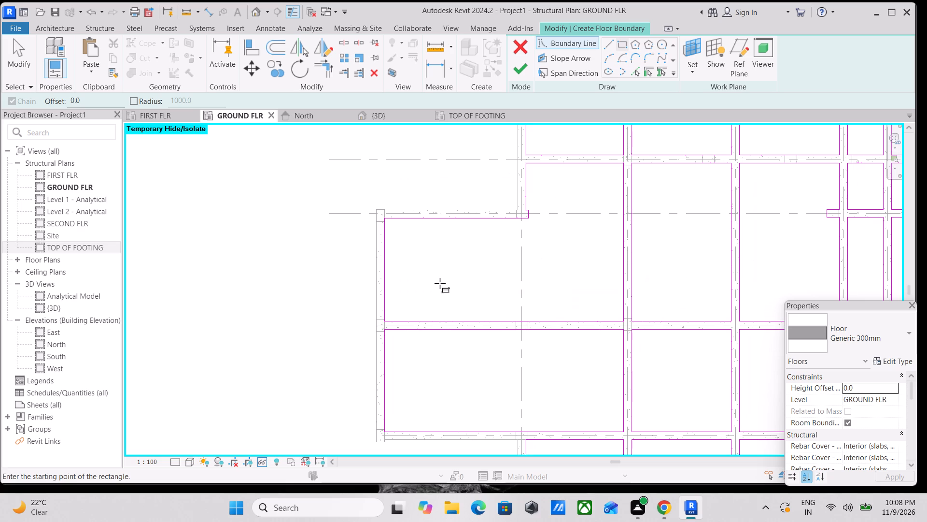
scroll(764, 219, down, 4)
middle_drag(582, 229, 460, 341)
scroll(570, 230, up, 3)
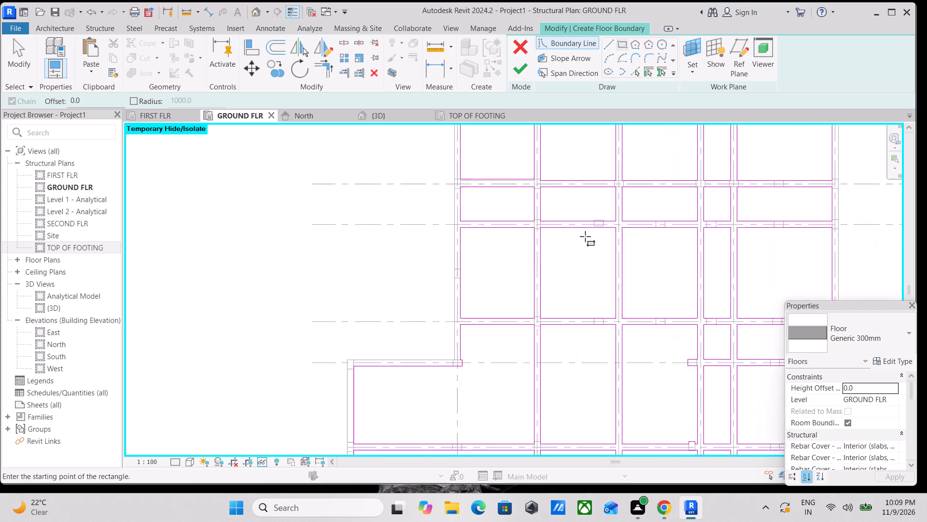
scroll(584, 277, up, 4)
scroll(560, 287, down, 1)
middle_drag(574, 309, 371, 340)
scroll(473, 306, down, 3)
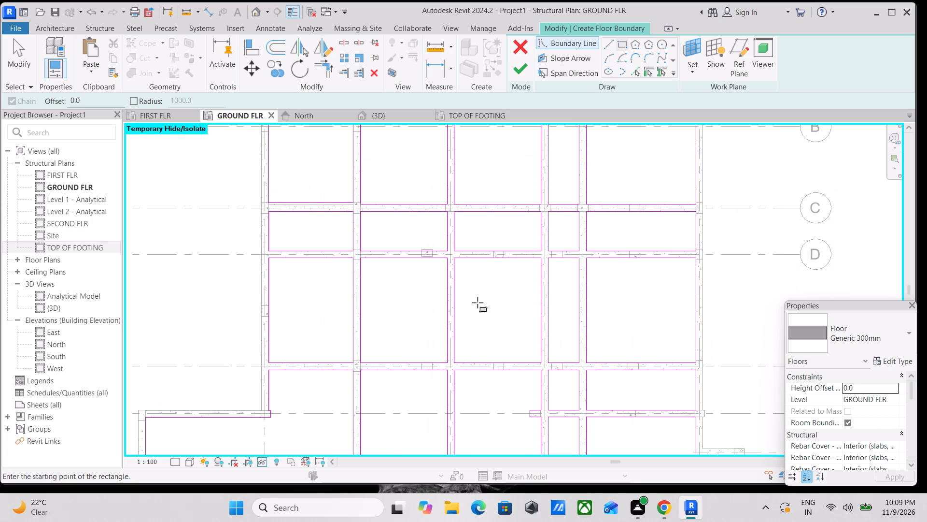
scroll(484, 297, down, 3)
scroll(536, 269, down, 2)
middle_drag(538, 275, 552, 352)
scroll(571, 336, up, 2)
scroll(595, 301, down, 2)
middle_drag(588, 284, 547, 170)
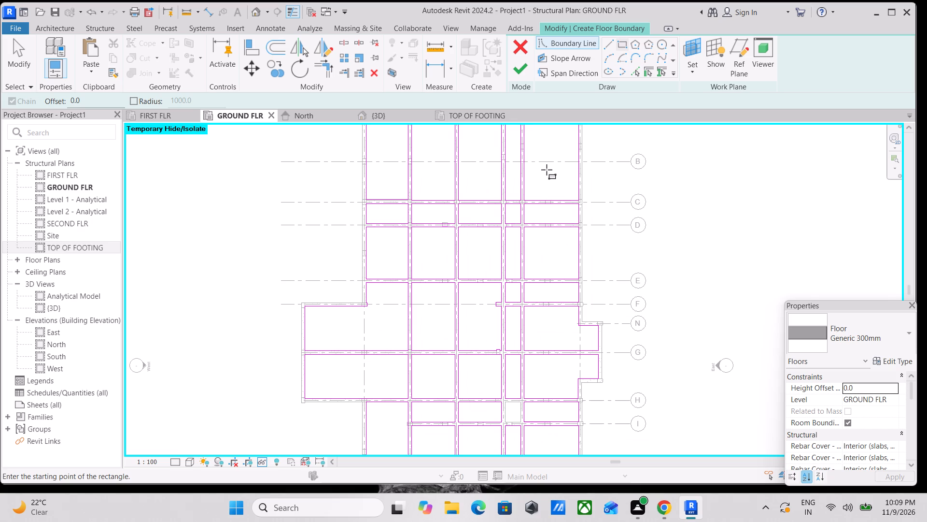
scroll(533, 193, down, 2)
scroll(523, 298, up, 2)
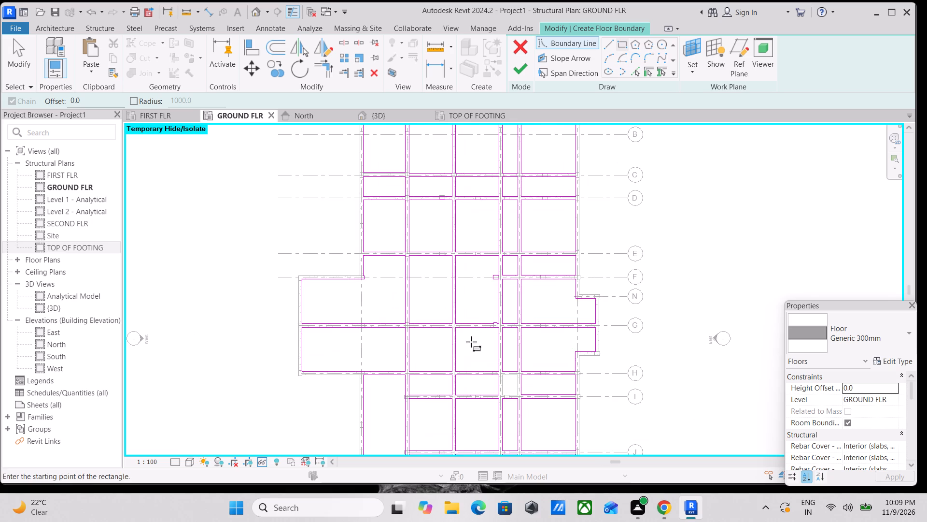
scroll(579, 340, up, 2)
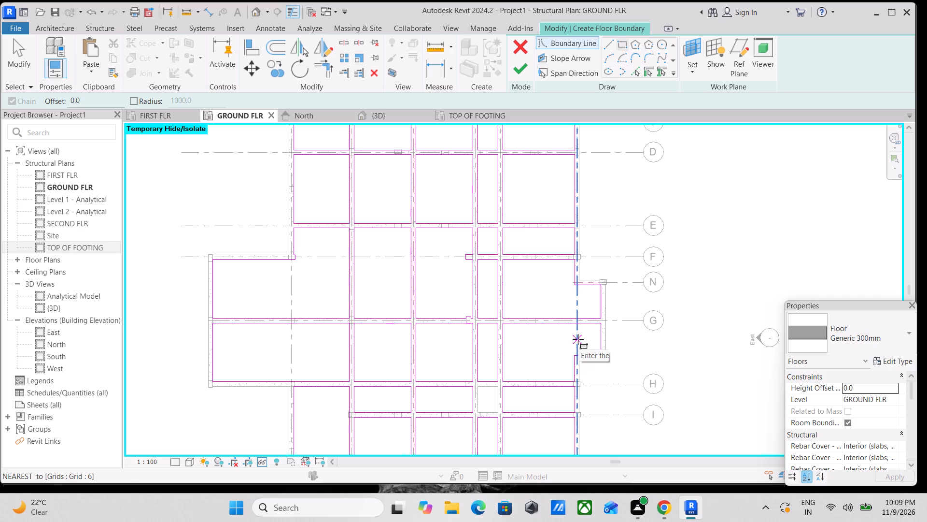
scroll(559, 312, down, 4)
scroll(509, 313, up, 4)
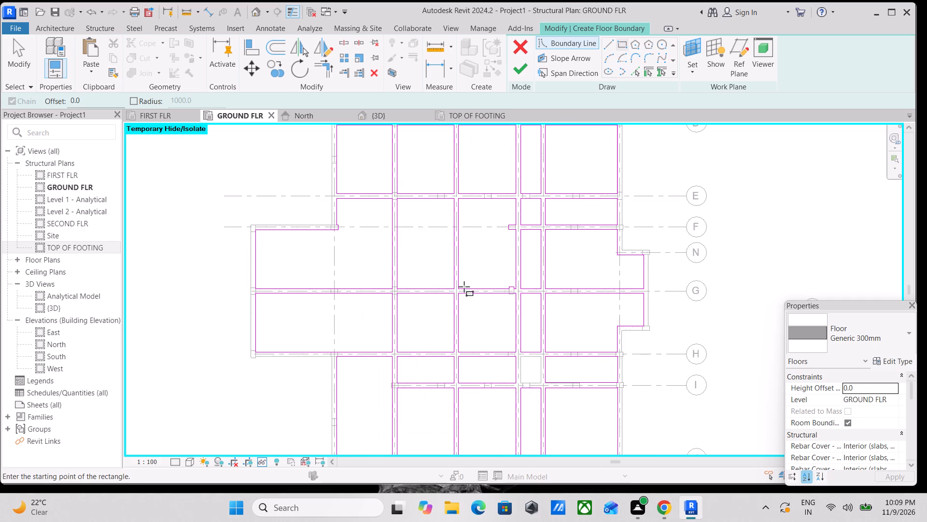
scroll(464, 272, up, 3)
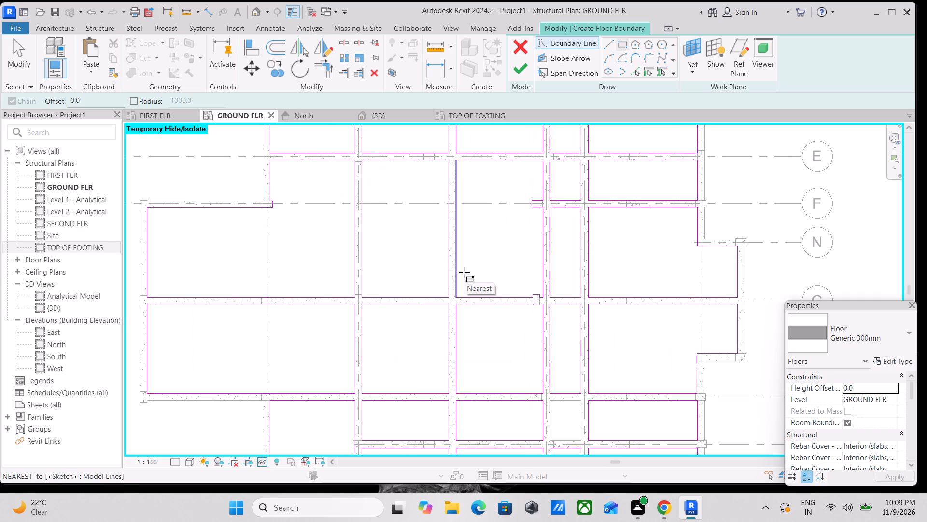
Finish the boundary sketch to create the Generic 300mm floor on GROUND FLR.
click(520, 67)
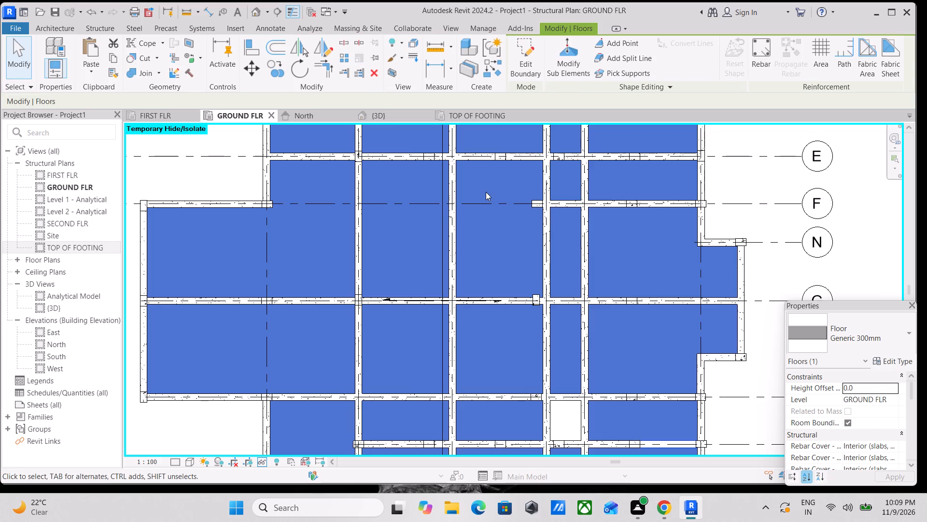
Examine the new GROUND FLR floor slabs between the beams and columns in the 3D view.
scroll(588, 175, down, 3)
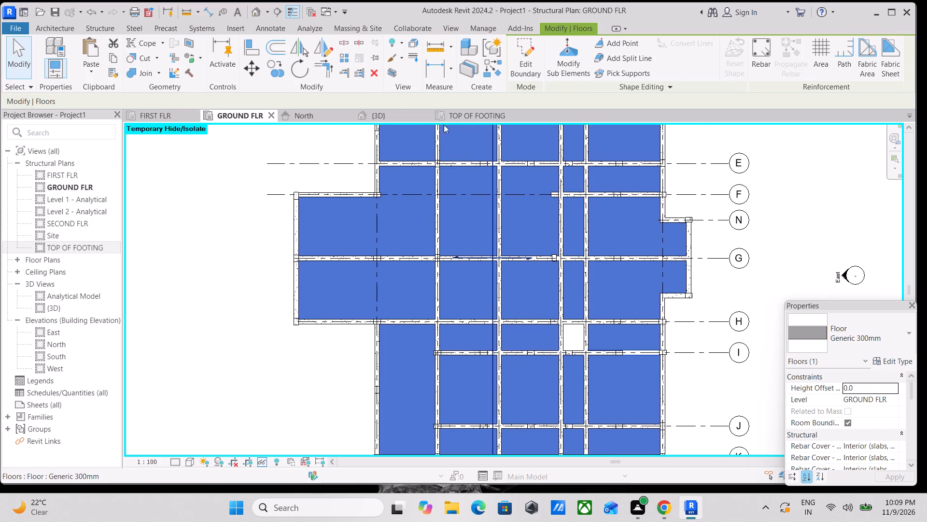
click(373, 110)
scroll(499, 233, down, 2)
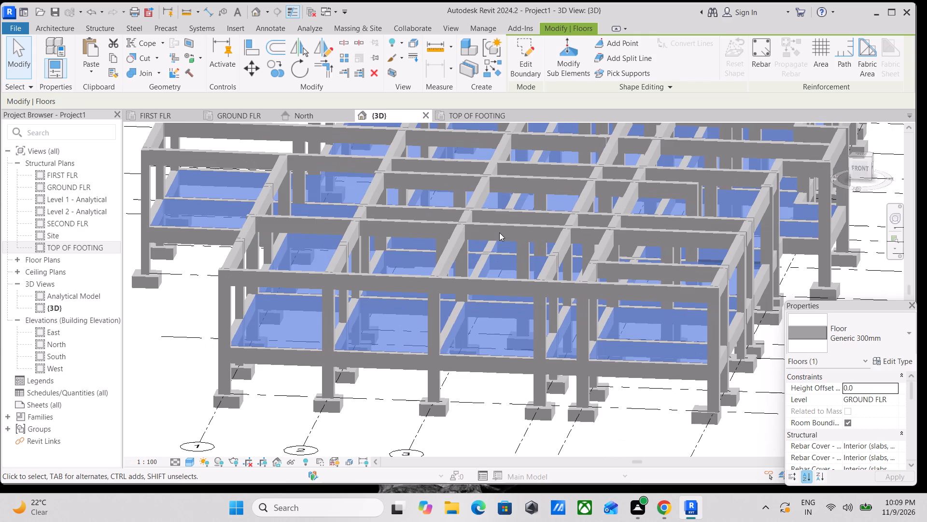
key(Escape)
scroll(534, 256, down, 3)
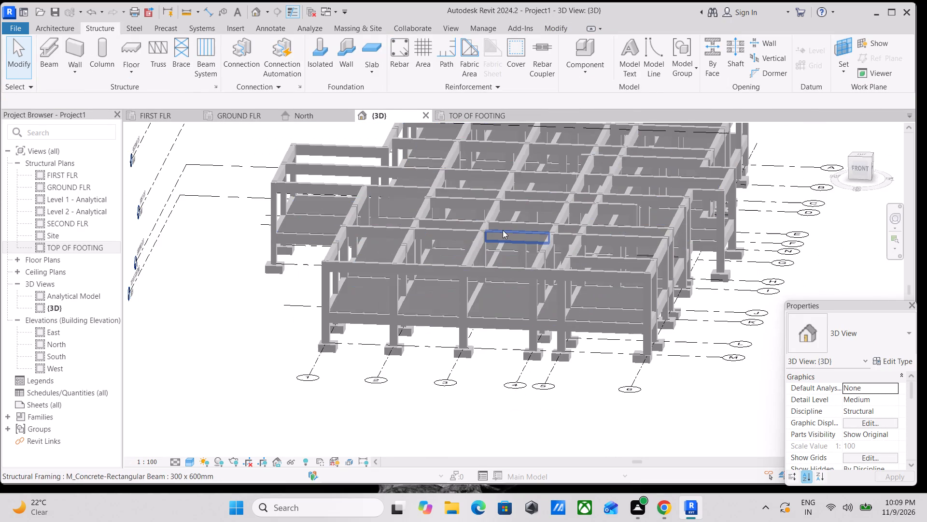
middle_drag(503, 230, 599, 232)
shift+scroll(572, 237, down, 1)
shift+scroll(599, 232, up, 3)
scroll(436, 275, up, 4)
shift+middle_drag(397, 244, 424, 261)
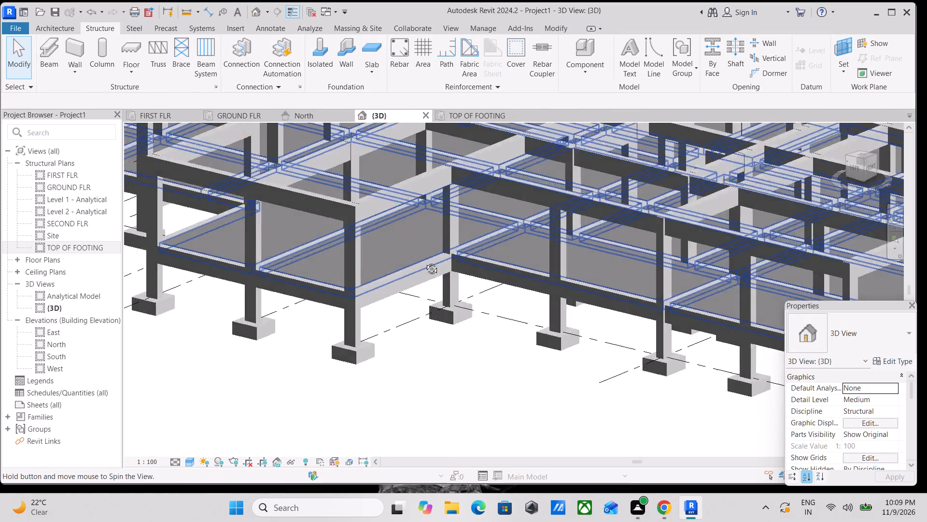
shift+middle_drag(424, 261, 374, 307)
scroll(385, 307, up, 1)
scroll(394, 287, down, 2)
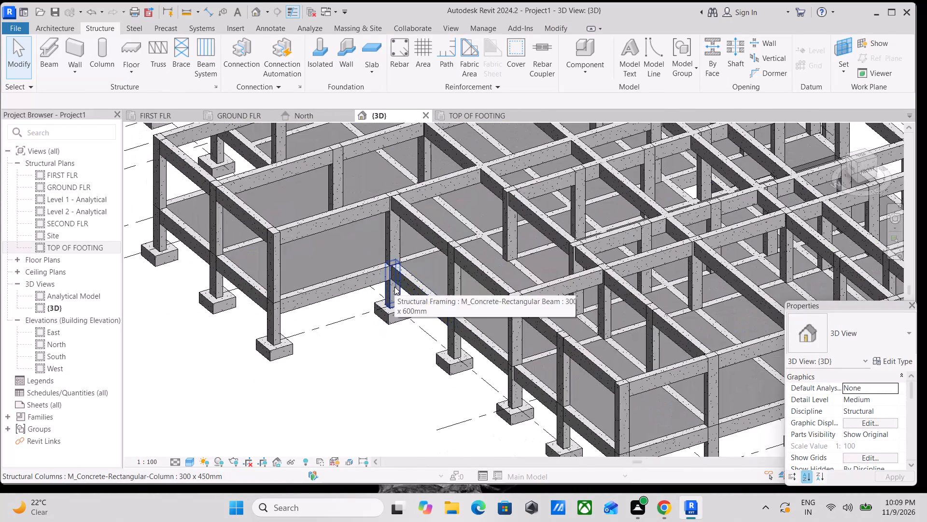
scroll(308, 211, up, 4)
middle_drag(304, 208, 528, 369)
scroll(523, 368, up, 1)
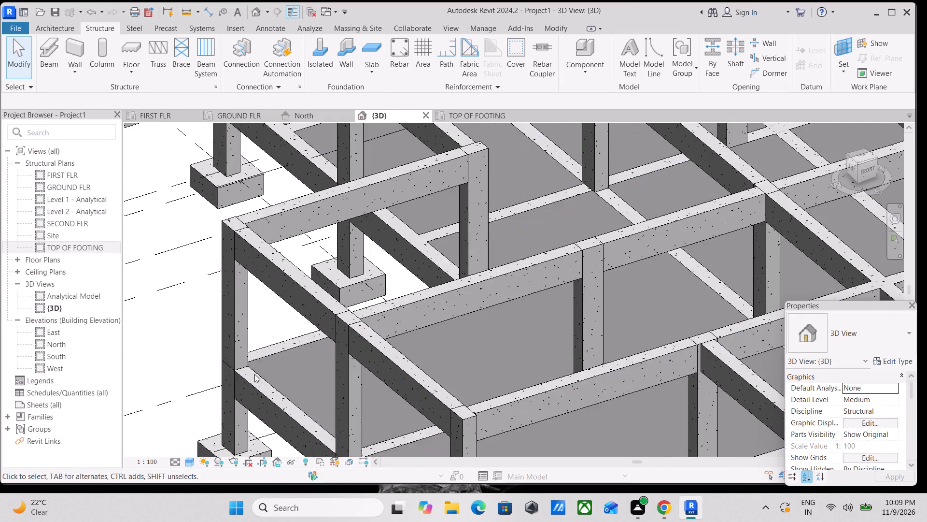
scroll(236, 370, up, 5)
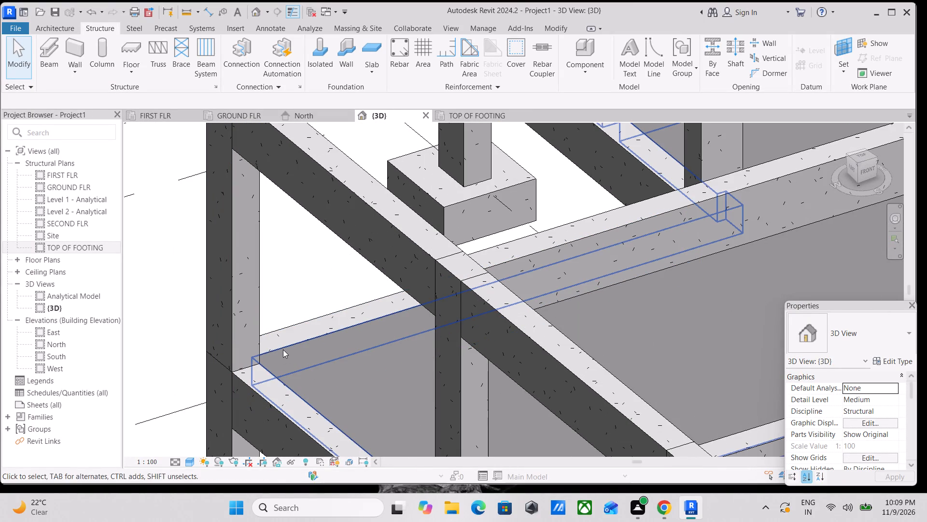
Copy the Generic 300mm floor from GROUND FLR and paste it aligned to the FIRST FLR level.
click(283, 349)
scroll(283, 349, down, 16)
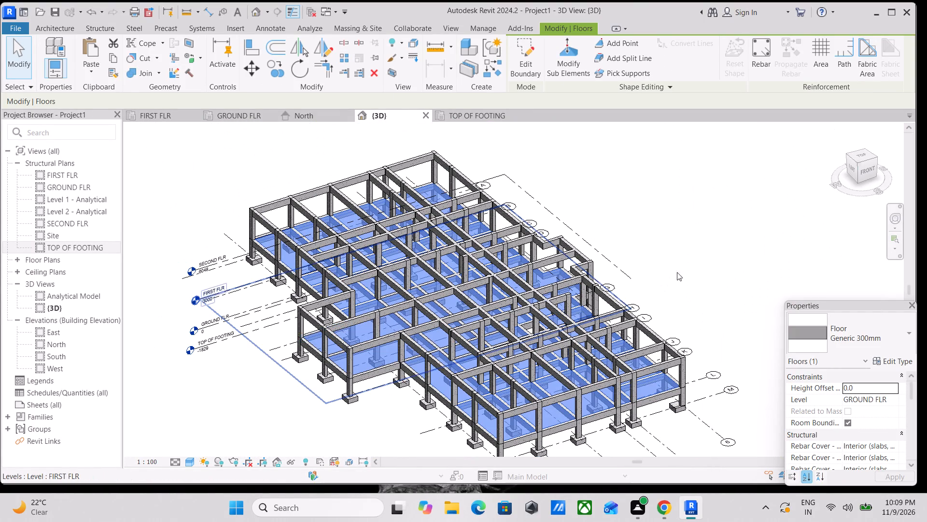
click(865, 169)
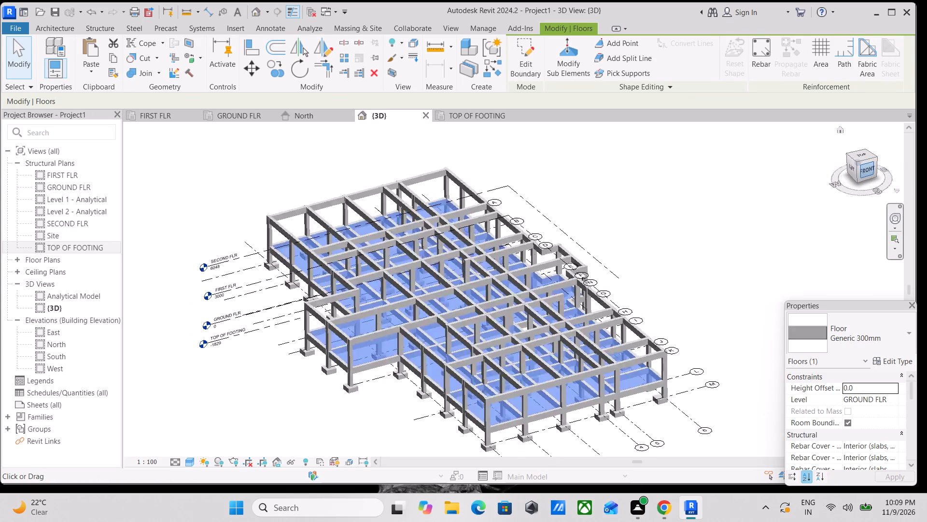
scroll(472, 326, up, 6)
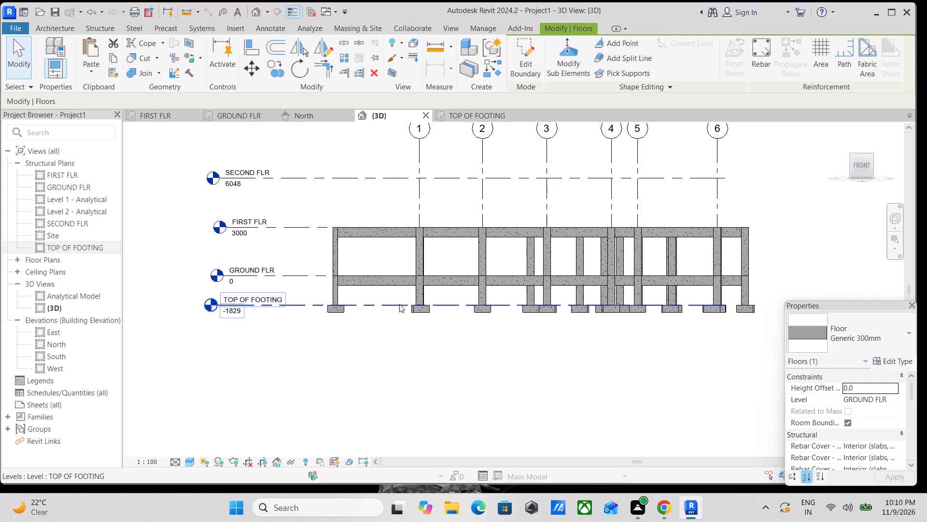
scroll(405, 304, down, 1)
shift+middle_drag(405, 304, 454, 448)
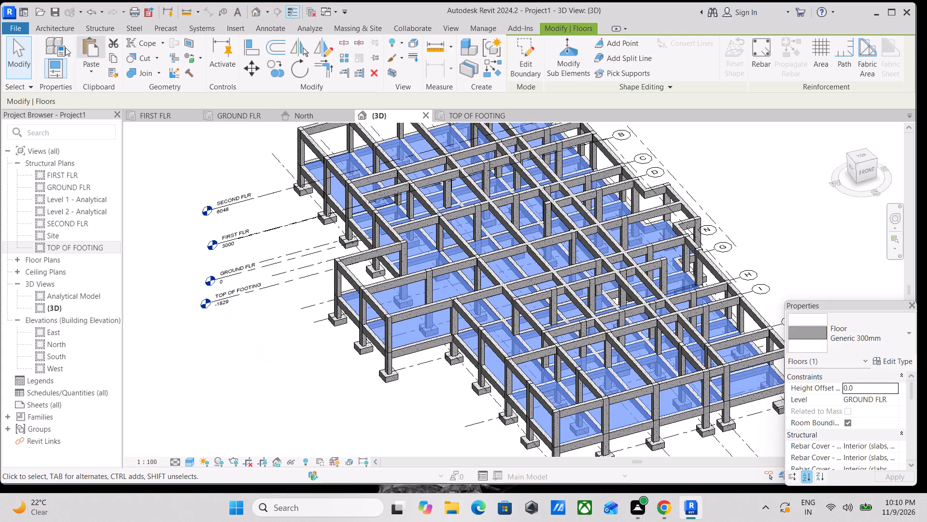
click(111, 61)
click(95, 67)
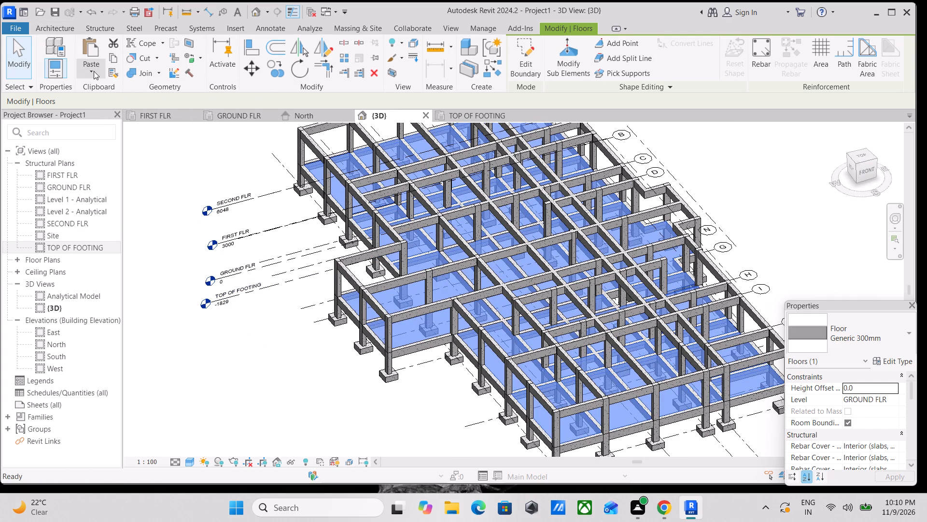
click(100, 108)
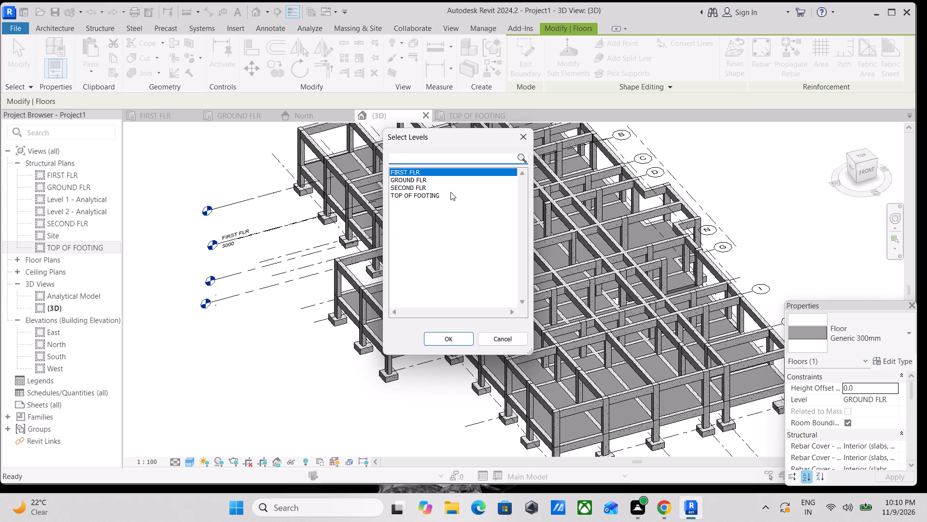
click(454, 339)
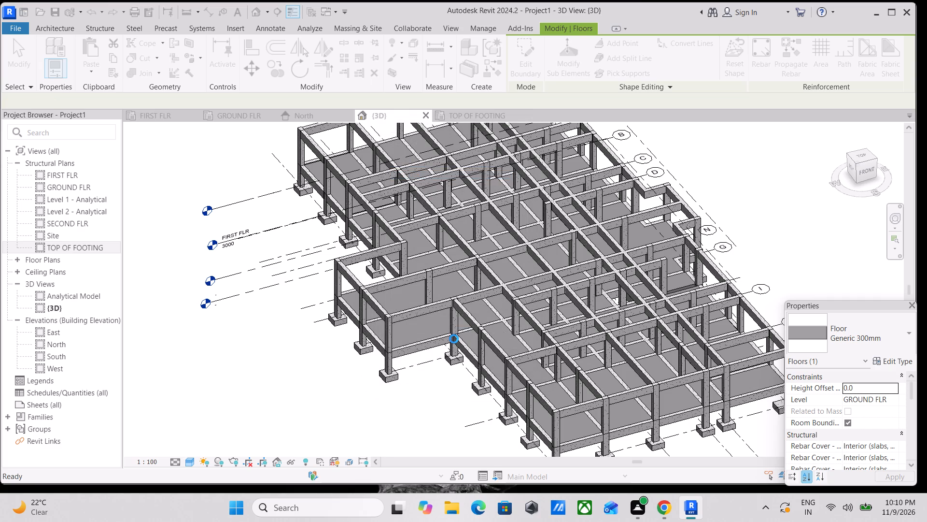
scroll(567, 306, down, 2)
middle_drag(566, 303, 513, 275)
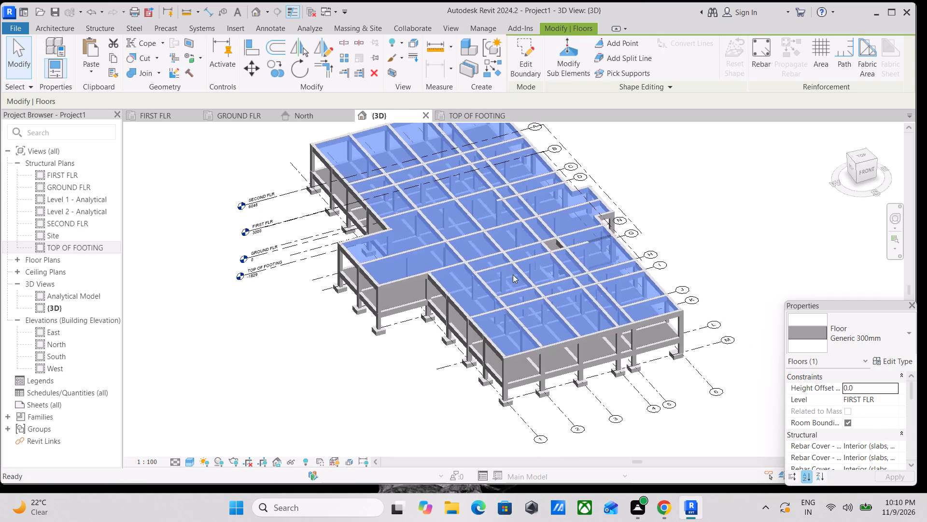
scroll(513, 275, up, 5)
key(Escape)
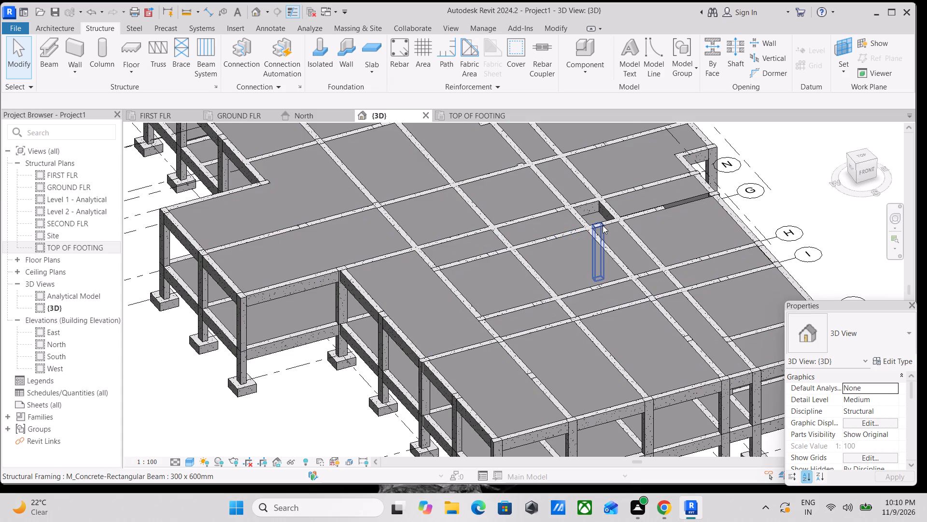
Examine the floor slabs on FIRST FLR and GROUND FLR from above and from the sides in the 3D view.
middle_drag(603, 225, 646, 452)
shift+middle_drag(626, 308, 648, 348)
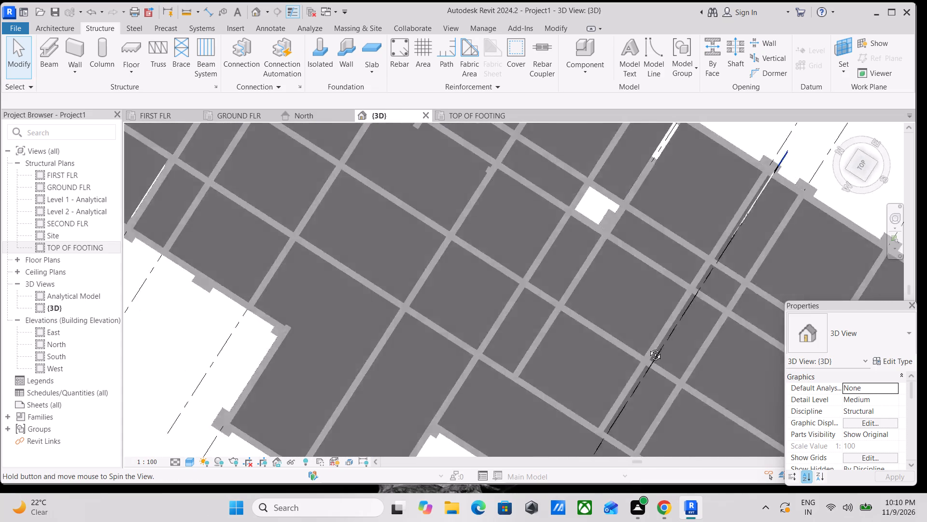
shift+middle_drag(648, 348, 665, 380)
scroll(664, 378, up, 2)
shift+scroll(661, 333, down, 2)
shift+middle_drag(657, 319, 578, 162)
middle_drag(590, 308, 560, 40)
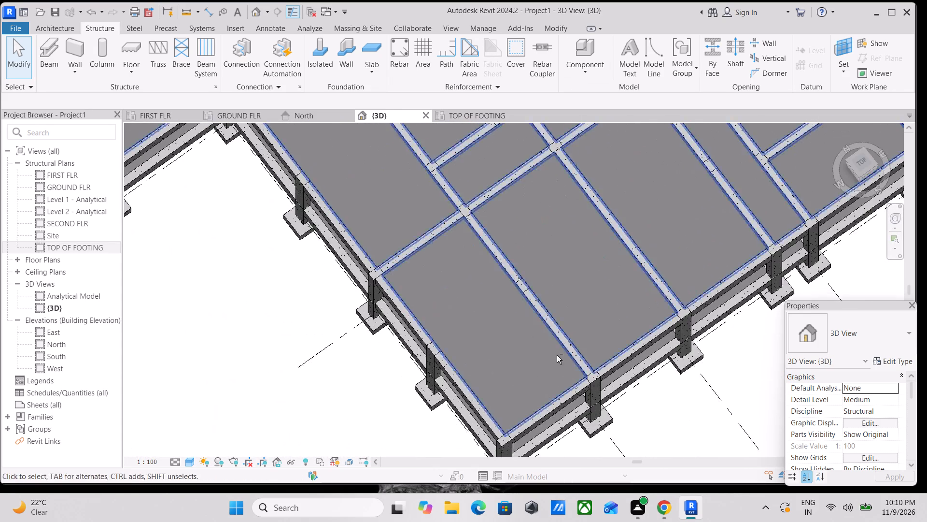
shift+middle_drag(556, 355, 538, 62)
shift+scroll(540, 65, up, 1)
scroll(506, 195, down, 3)
middle_drag(507, 196, 686, 460)
scroll(680, 454, up, 1)
scroll(625, 361, down, 1)
middle_drag(625, 361, 684, 406)
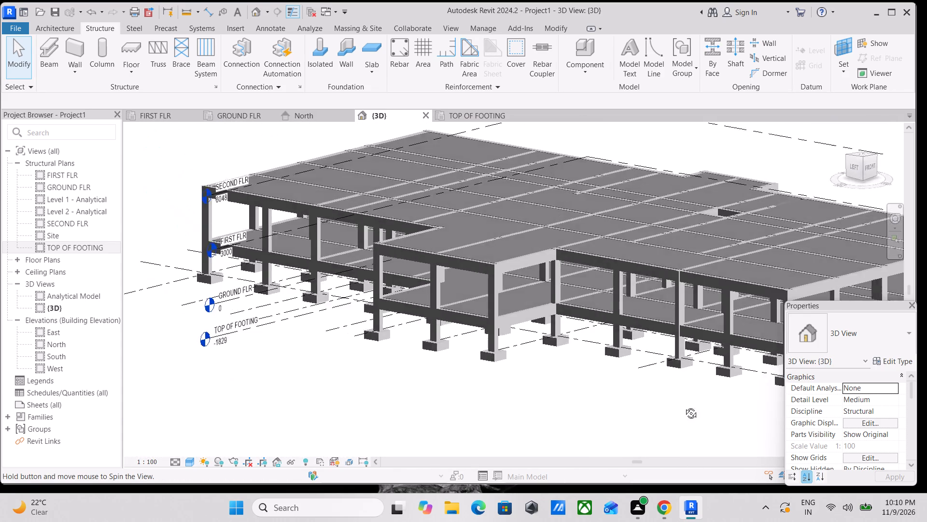
middle_drag(684, 406, 453, 371)
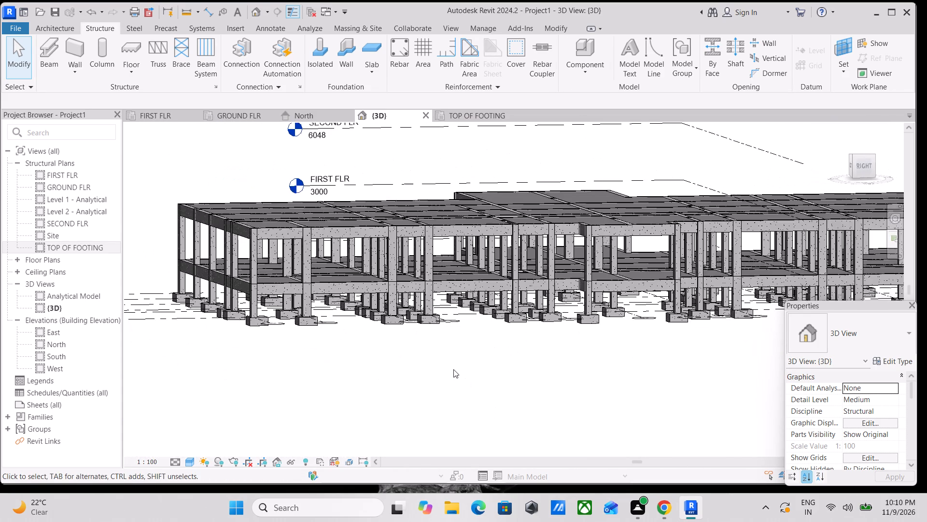
scroll(453, 369, down, 3)
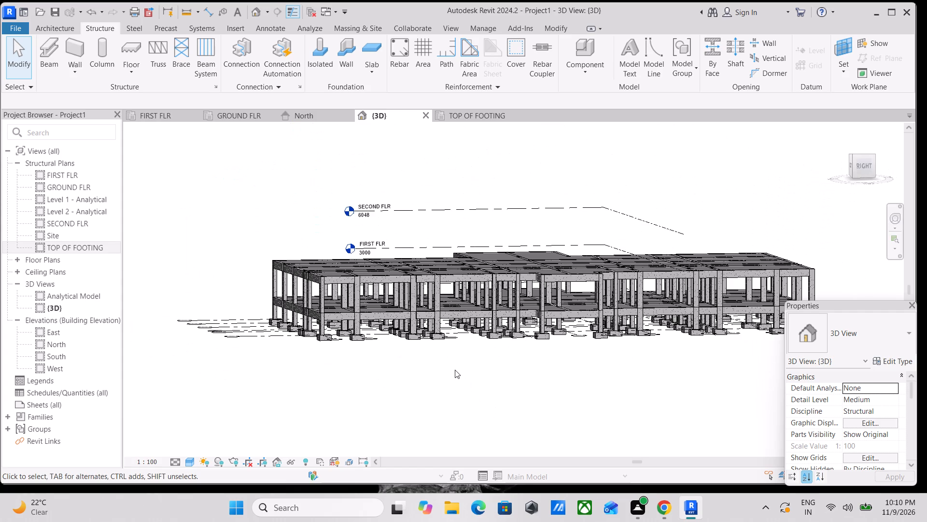
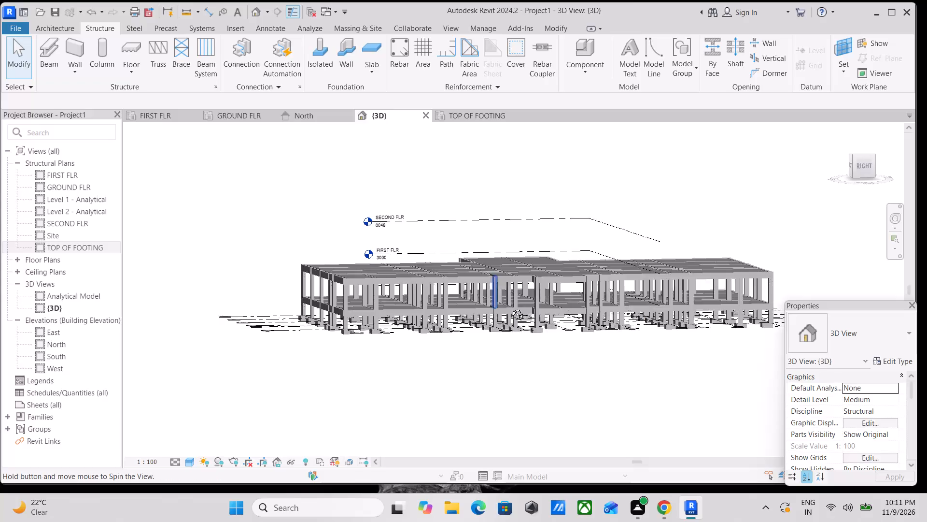
Examine the floor slabs, beams and openings of the 3D model from the top, including the gap along grid I.
shift+middle_drag(629, 344, 678, 239)
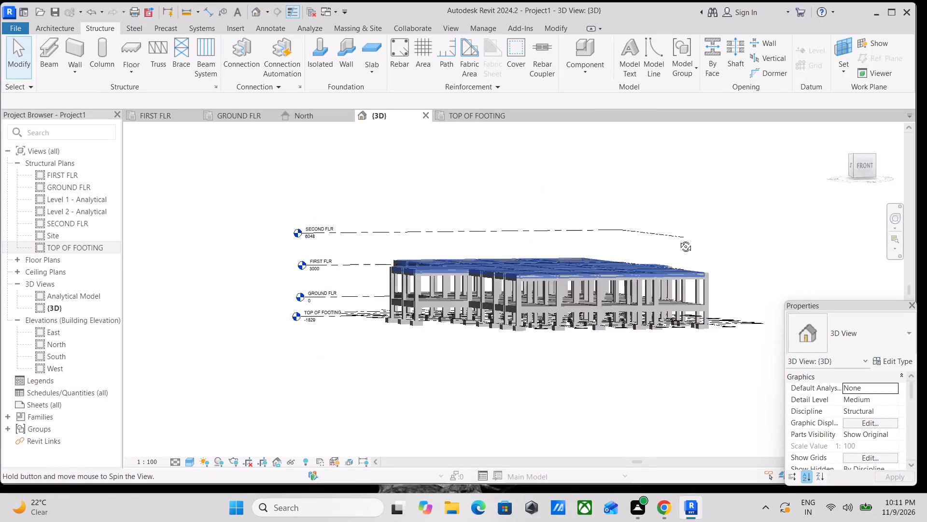
shift+middle_drag(678, 239, 715, 391)
shift+scroll(712, 389, up, 1)
shift+middle_drag(646, 301, 737, 418)
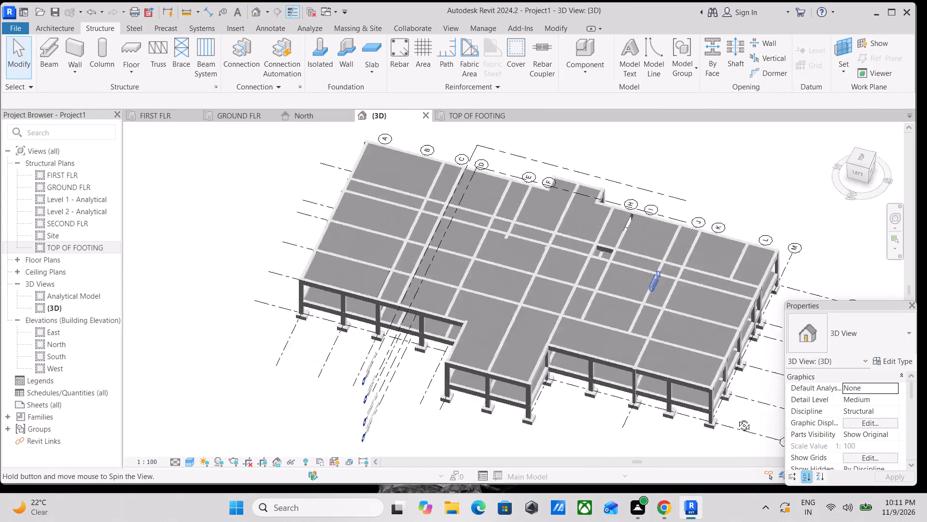
shift+middle_drag(737, 418, 792, 469)
scroll(578, 263, up, 1)
shift+middle_drag(577, 262, 578, 360)
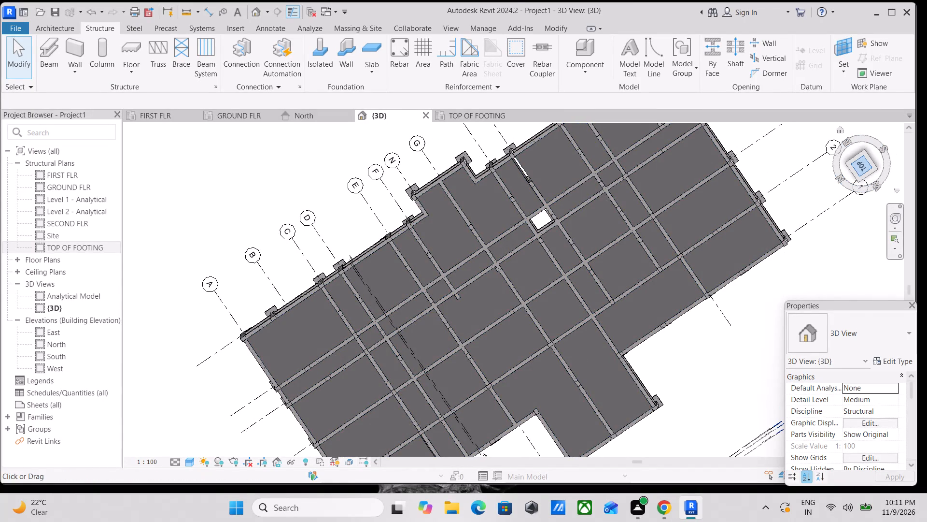
click(858, 163)
scroll(582, 258, up, 4)
scroll(520, 296, up, 4)
scroll(541, 207, up, 2)
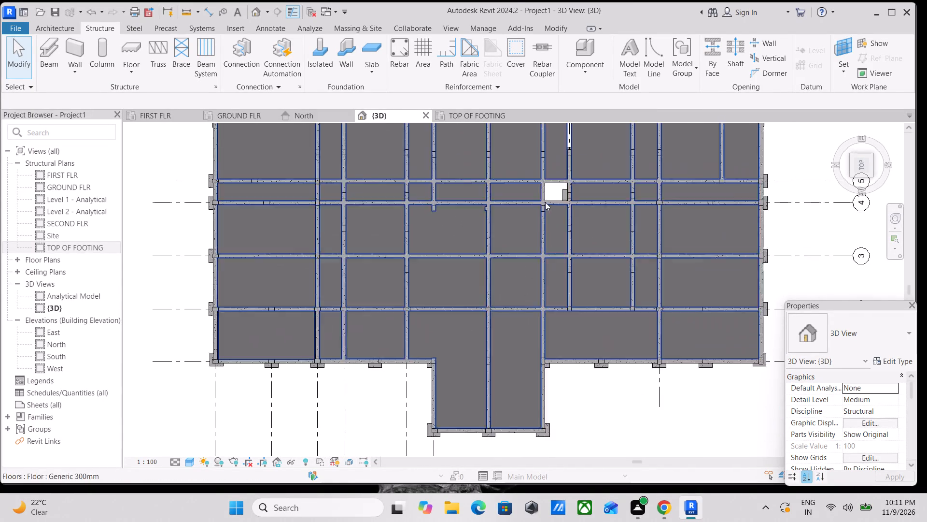
scroll(545, 202, up, 2)
middle_drag(557, 203, 593, 280)
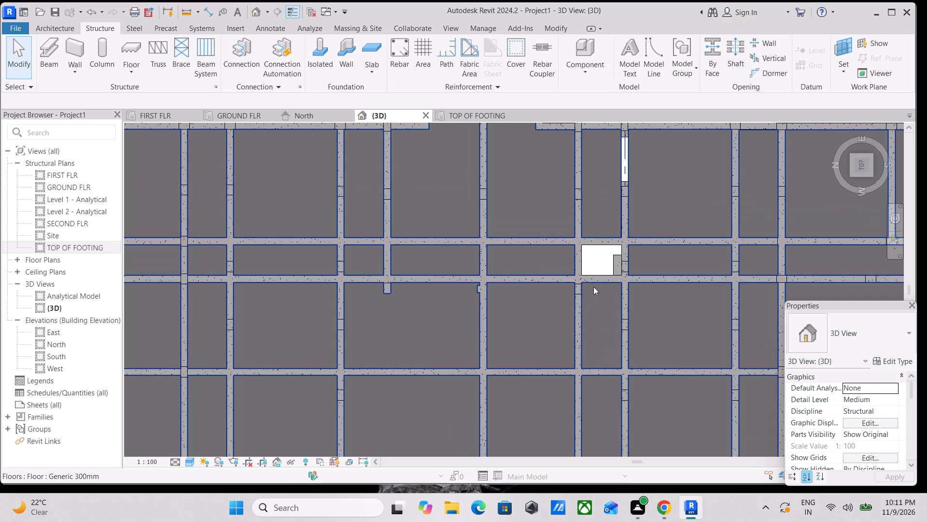
scroll(593, 287, up, 3)
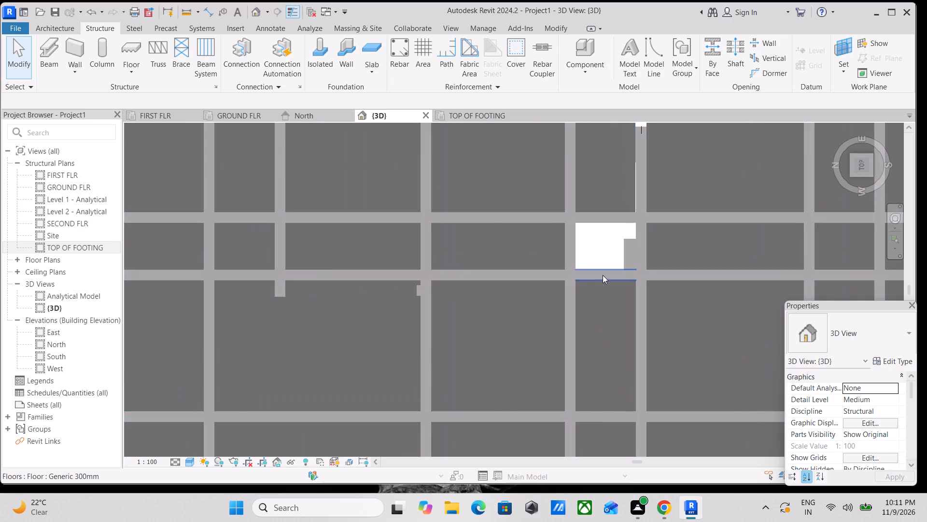
middle_drag(603, 278, 575, 320)
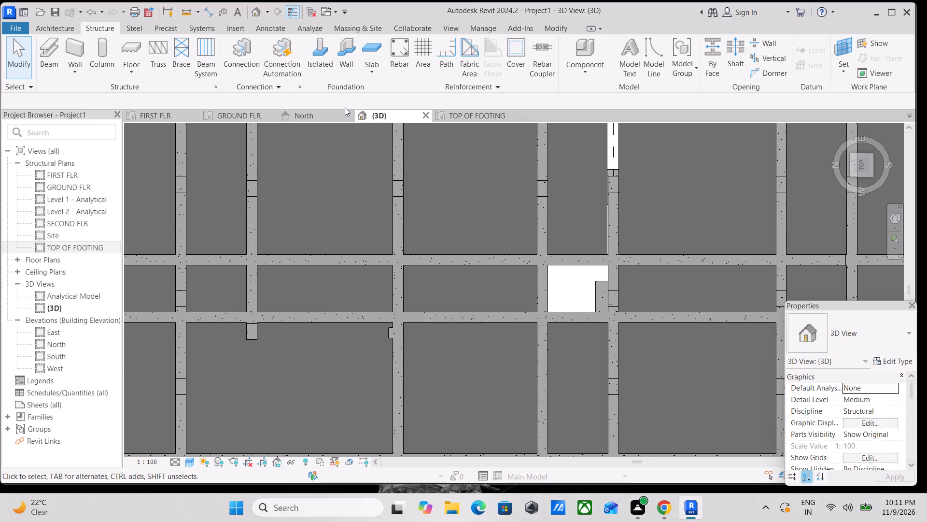
scroll(398, 60, down, 1)
scroll(510, 256, down, 2)
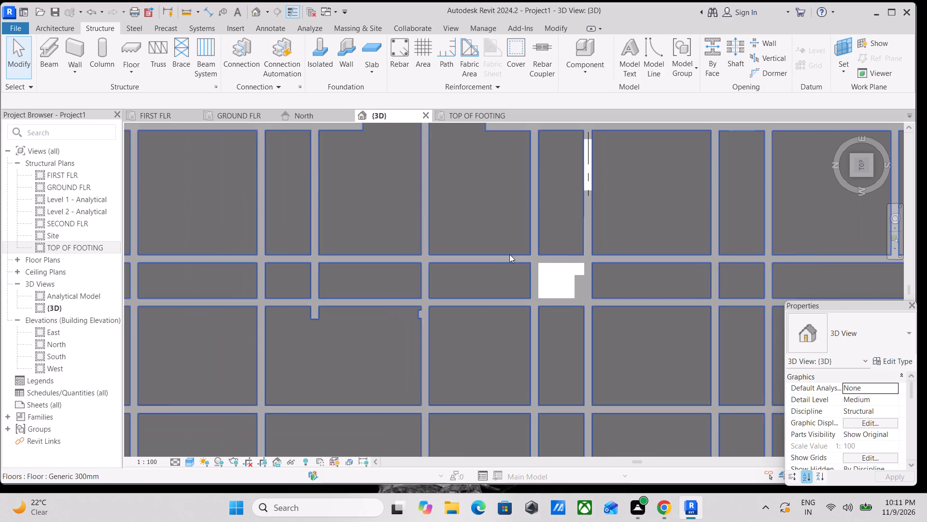
middle_drag(508, 253, 508, 204)
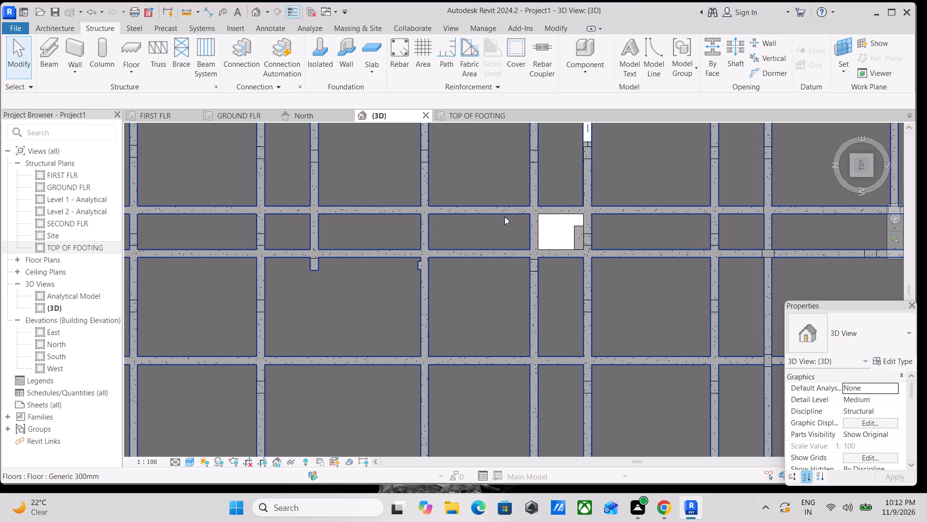
scroll(589, 253, up, 2)
scroll(593, 195, down, 2)
middle_drag(590, 195, 554, 217)
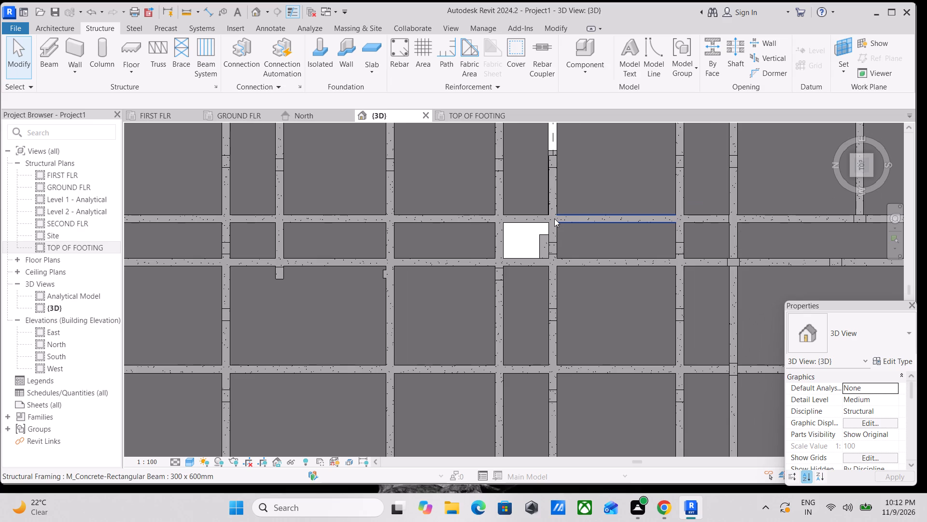
scroll(554, 218, up, 2)
scroll(555, 216, down, 3)
middle_drag(555, 217, 560, 296)
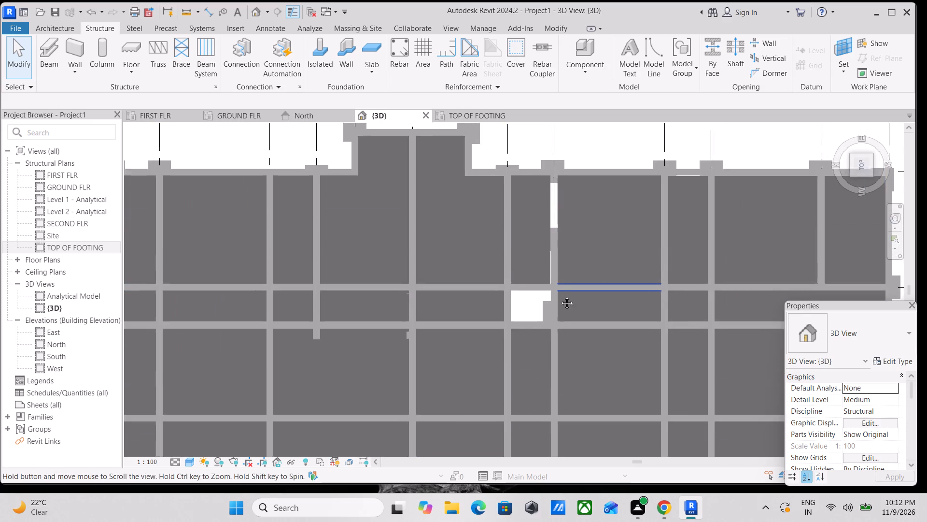
middle_drag(560, 296, 563, 302)
scroll(565, 297, up, 1)
scroll(564, 181, up, 11)
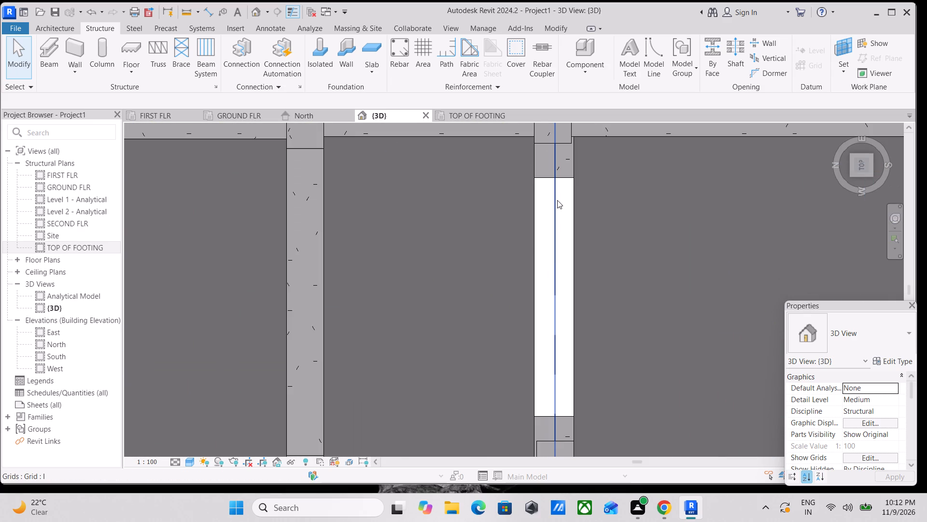
Start a 300 x 600mm M_Concrete-Rectangular Beam in the 3D view with the placement plane at level FIRST FLR.
text(WA)
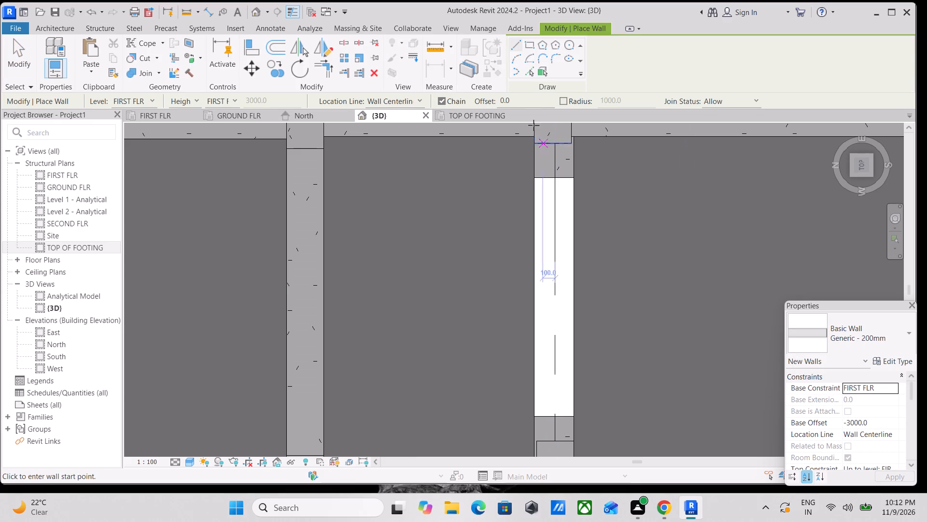
key(Escape)
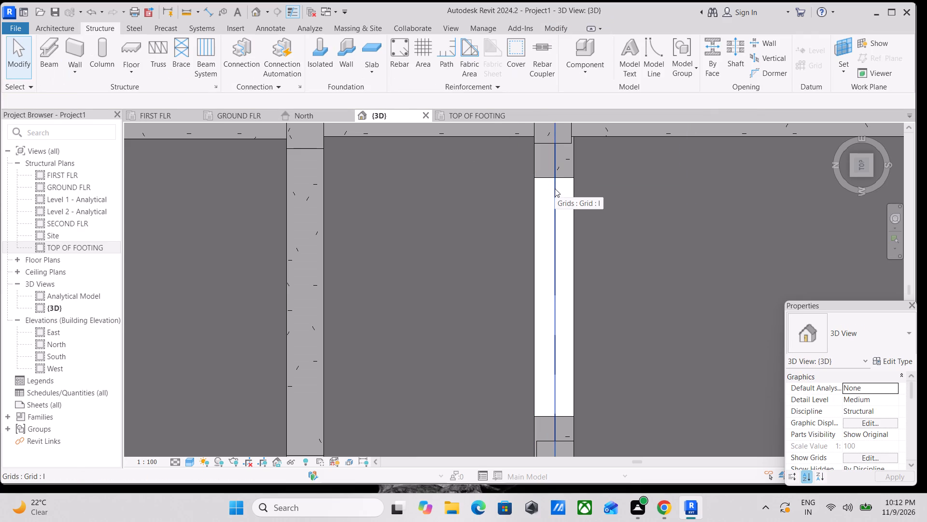
text(BM)
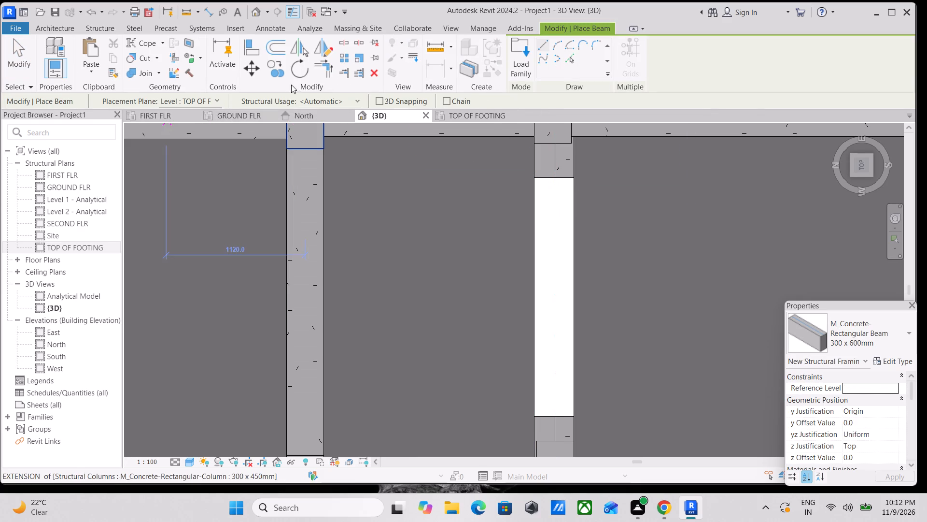
scroll(347, 119, down, 1)
scroll(285, 122, down, 3)
scroll(200, 111, down, 3)
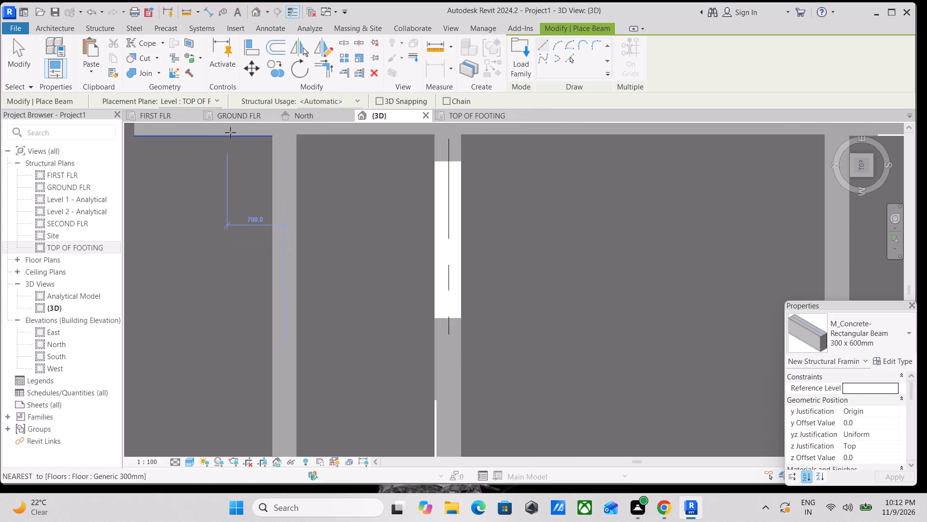
scroll(285, 166, down, 1)
scroll(227, 81, up, 3)
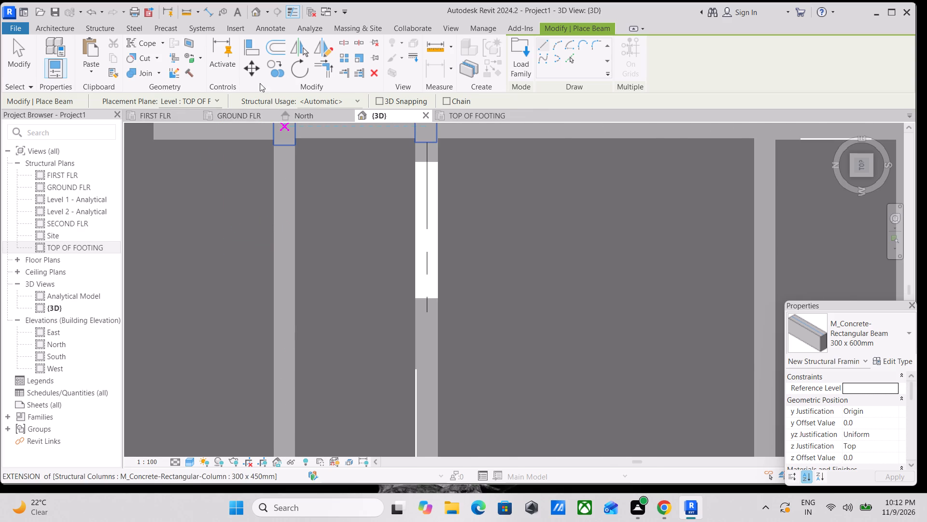
scroll(215, 130, up, 2)
scroll(178, 96, up, 3)
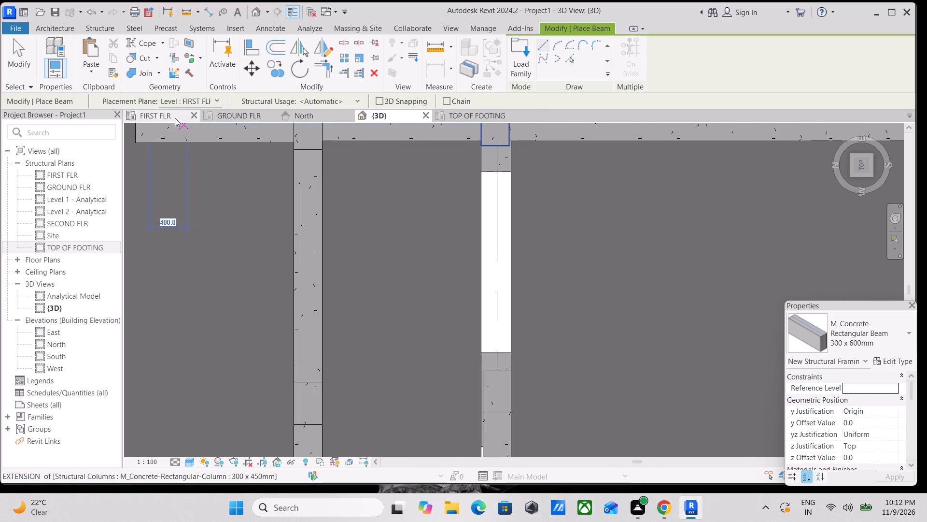
scroll(235, 122, down, 2)
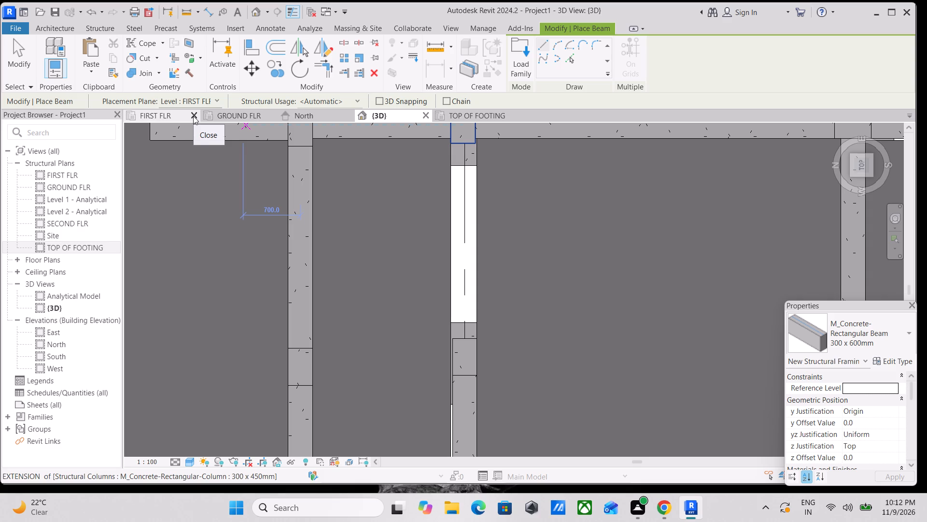
scroll(214, 110, up, 2)
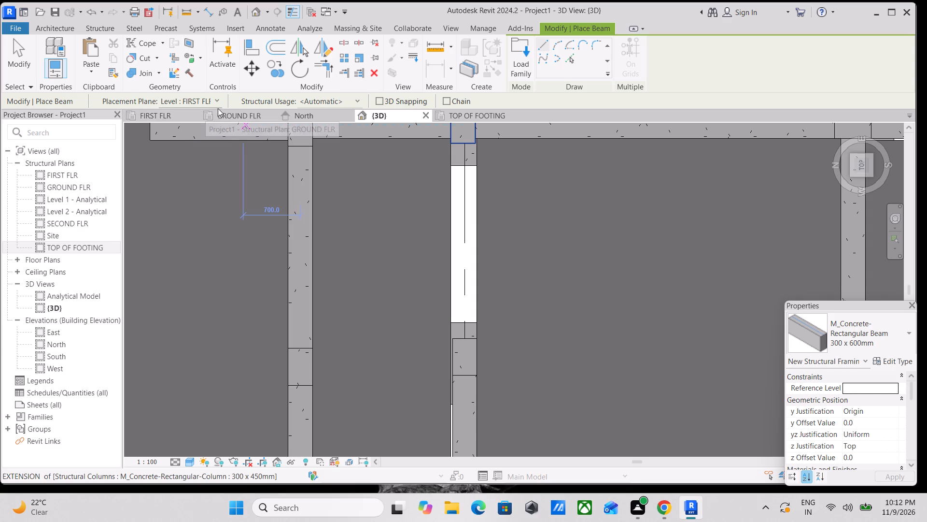
scroll(218, 108, up, 3)
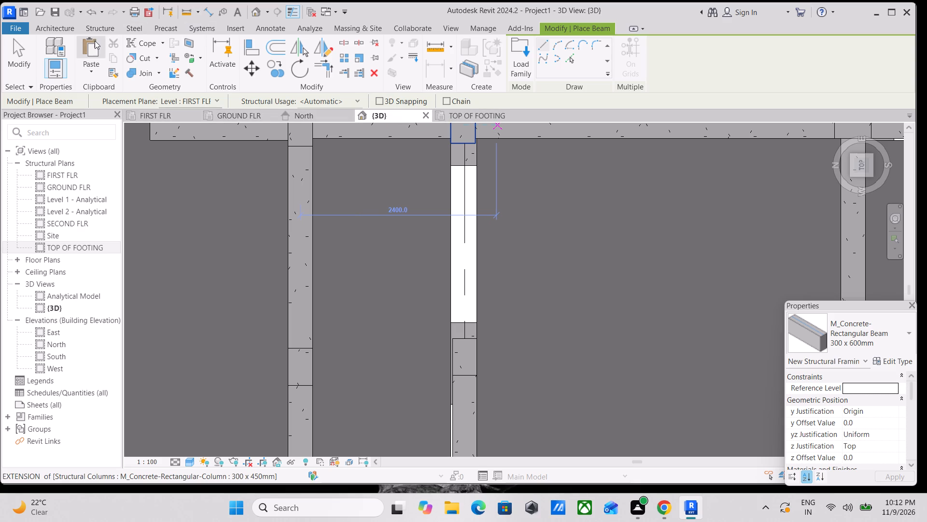
scroll(356, 159, up, 3)
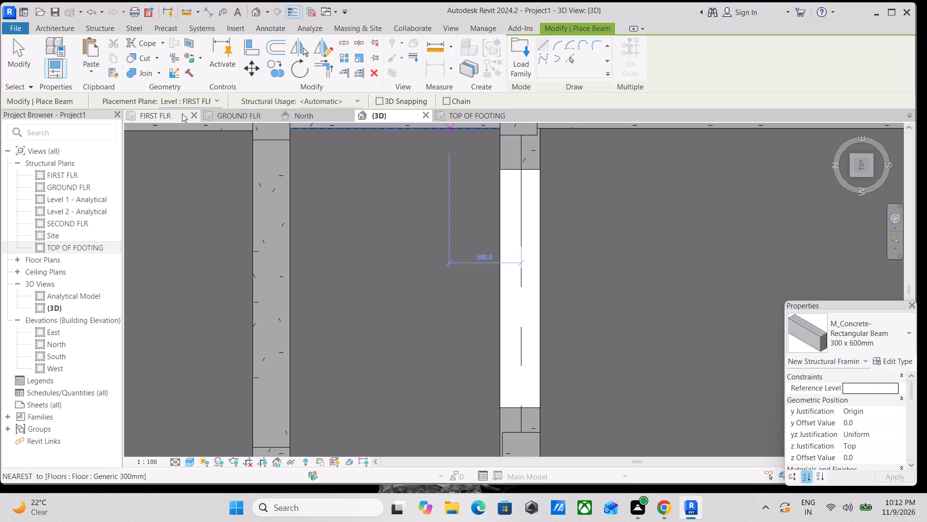
scroll(188, 97, up, 1)
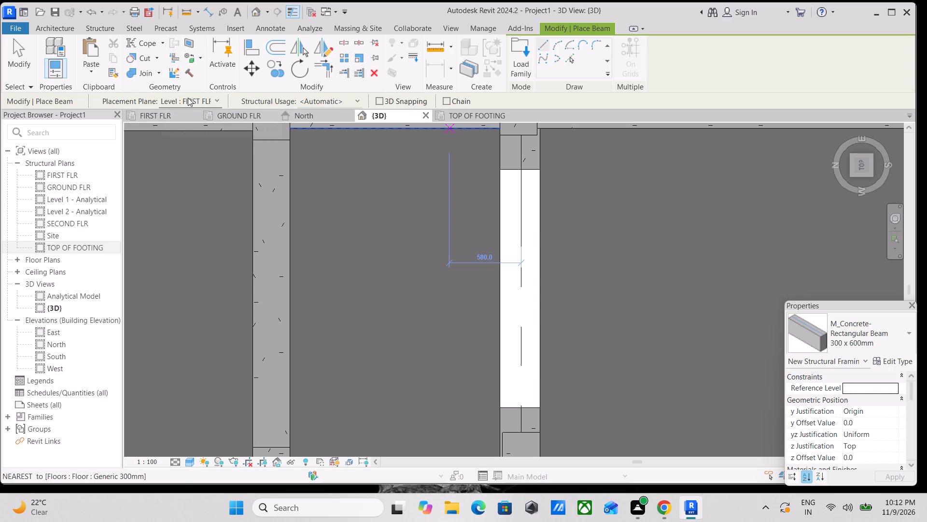
Open the GROUND FLR structural plan and examine the beam and column layout between grids E and M.
click(248, 111)
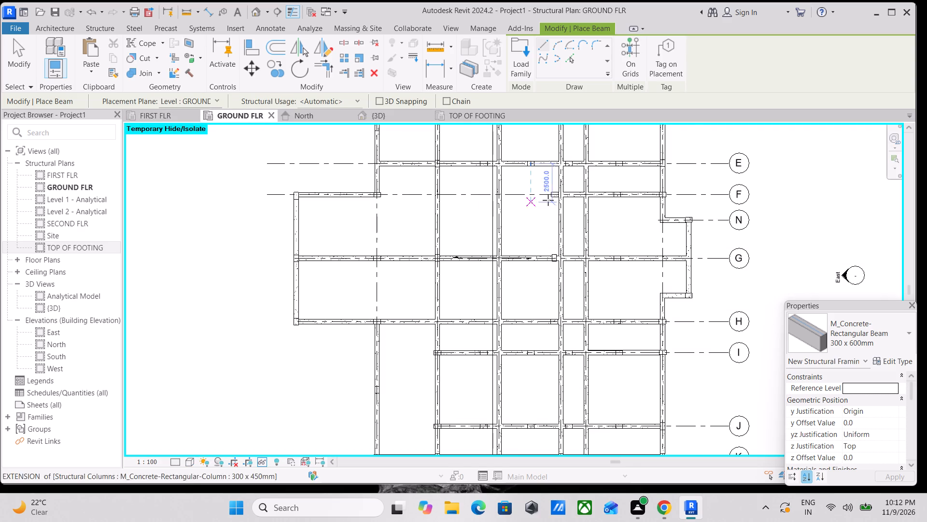
scroll(573, 206, up, 2)
scroll(572, 223, down, 1)
middle_drag(557, 219, 482, 173)
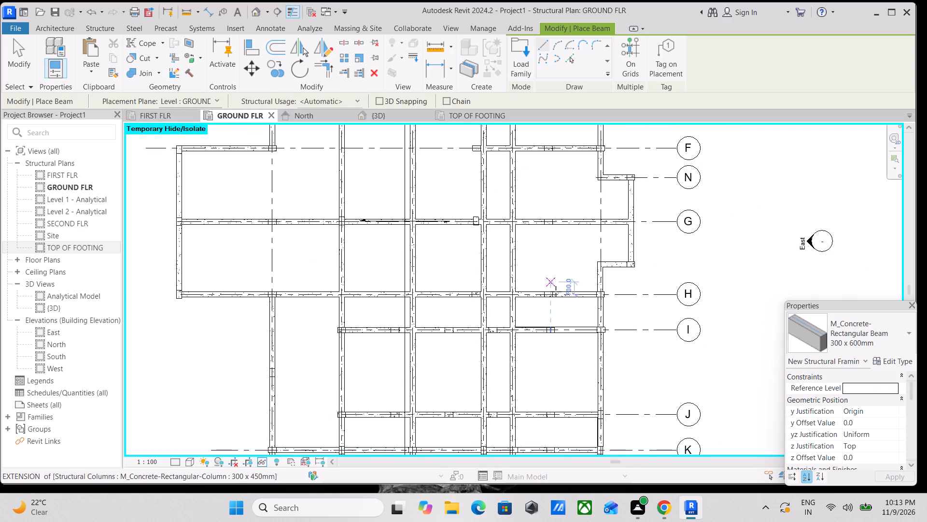
scroll(560, 300, up, 1)
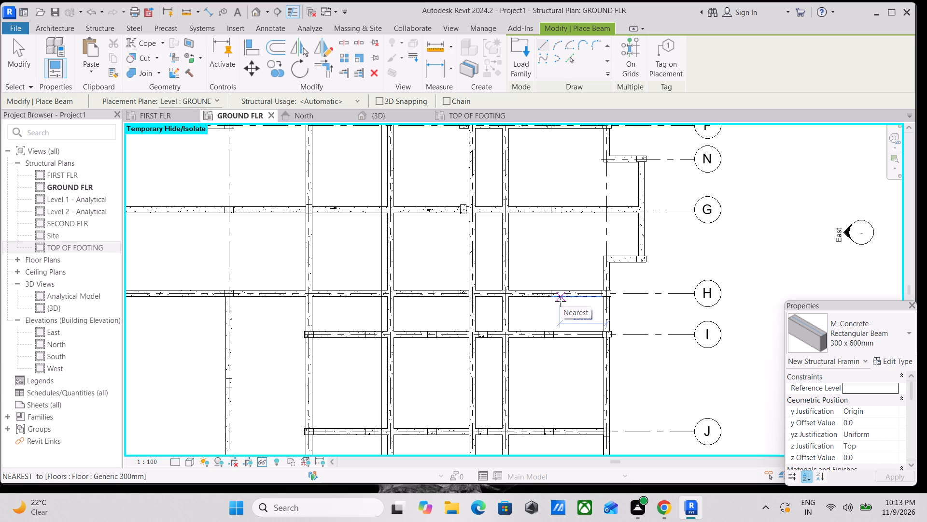
scroll(571, 280, down, 2)
middle_drag(571, 277, 541, 203)
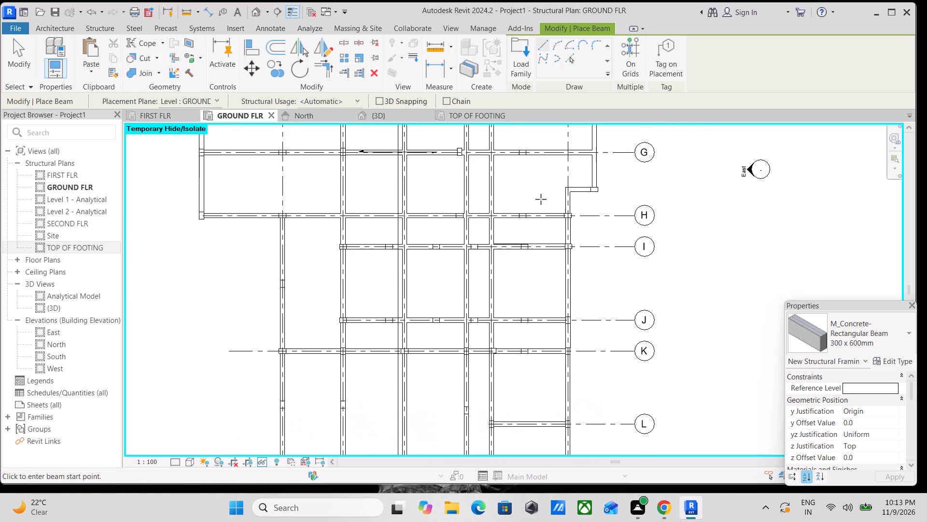
scroll(551, 333, up, 2)
scroll(551, 347, down, 1)
middle_drag(550, 332, 562, 255)
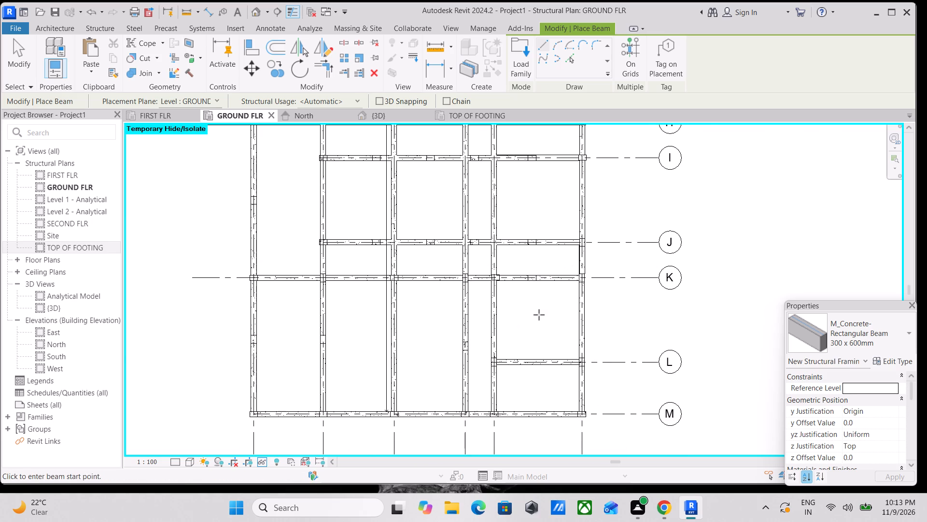
middle_drag(539, 314, 599, 367)
middle_drag(405, 251, 440, 302)
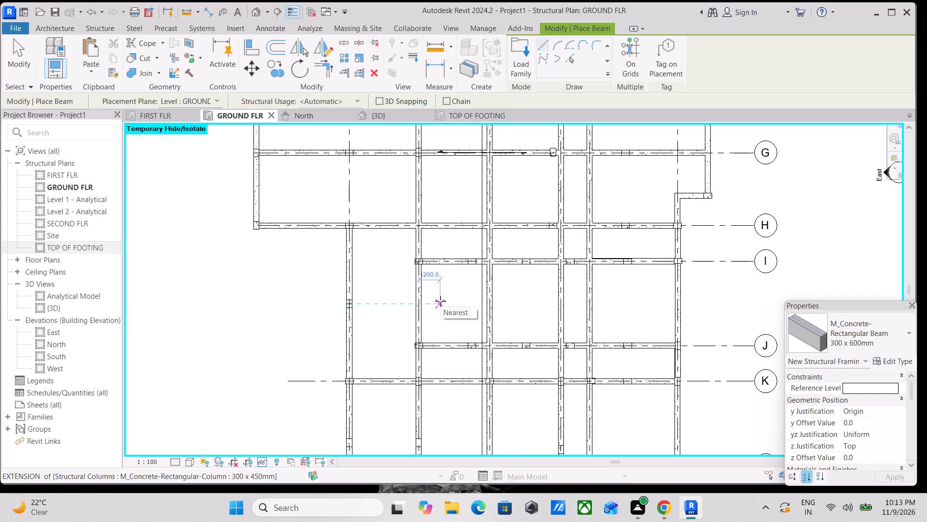
scroll(440, 301, up, 3)
scroll(421, 212, up, 3)
scroll(423, 213, down, 1)
middle_drag(423, 213, 428, 370)
scroll(444, 237, down, 3)
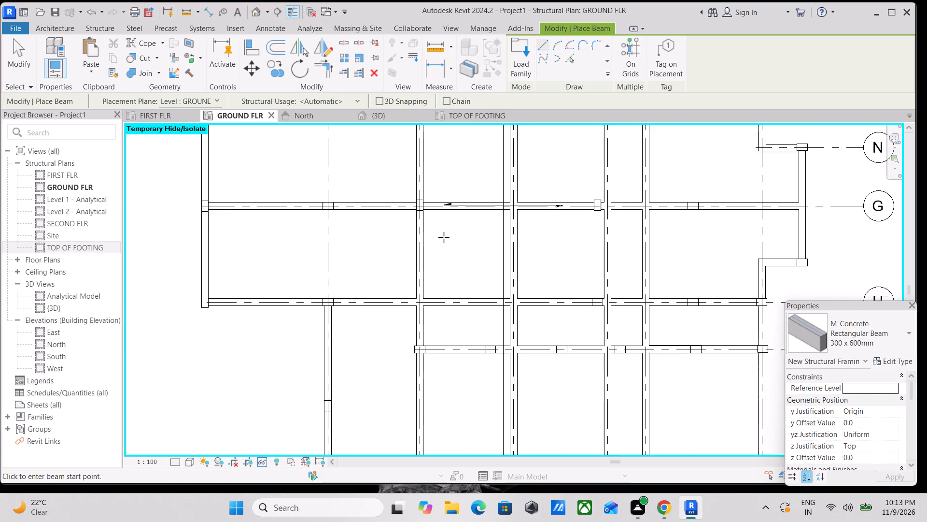
middle_drag(444, 238, 437, 302)
scroll(485, 232, down, 2)
middle_drag(485, 232, 438, 285)
Draw a 300 x 600mm concrete beam about 3383 mm long on GROUND FLR along grid F, from the column end west to the next perpendicular beam.
scroll(446, 285, up, 1)
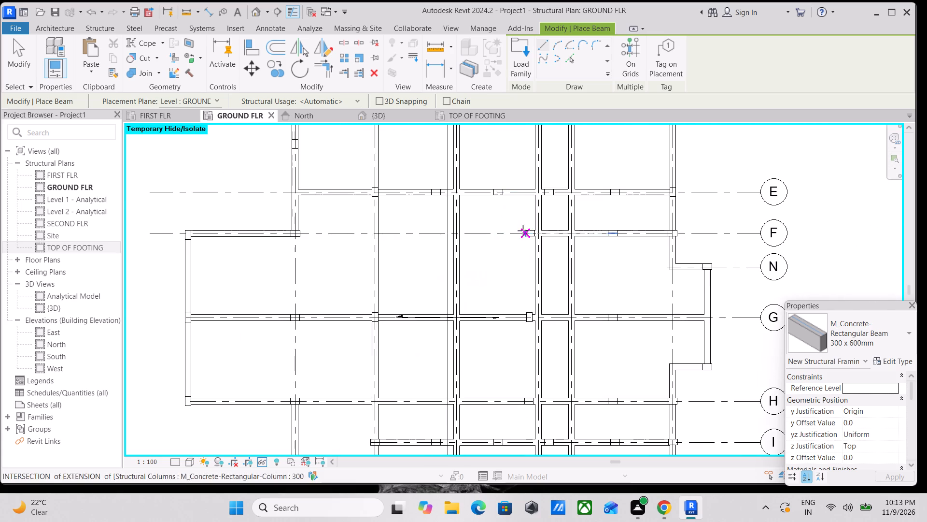
scroll(526, 232, up, 5)
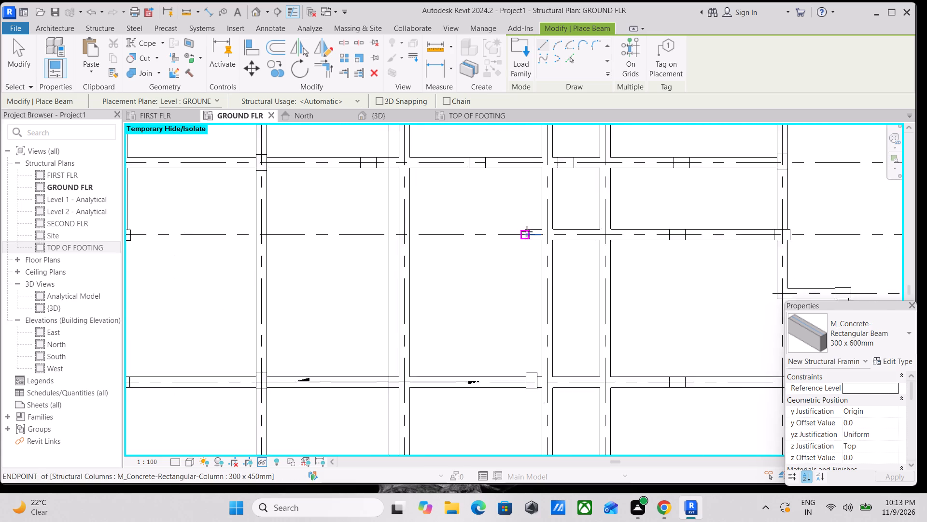
scroll(527, 232, up, 3)
scroll(523, 233, down, 7)
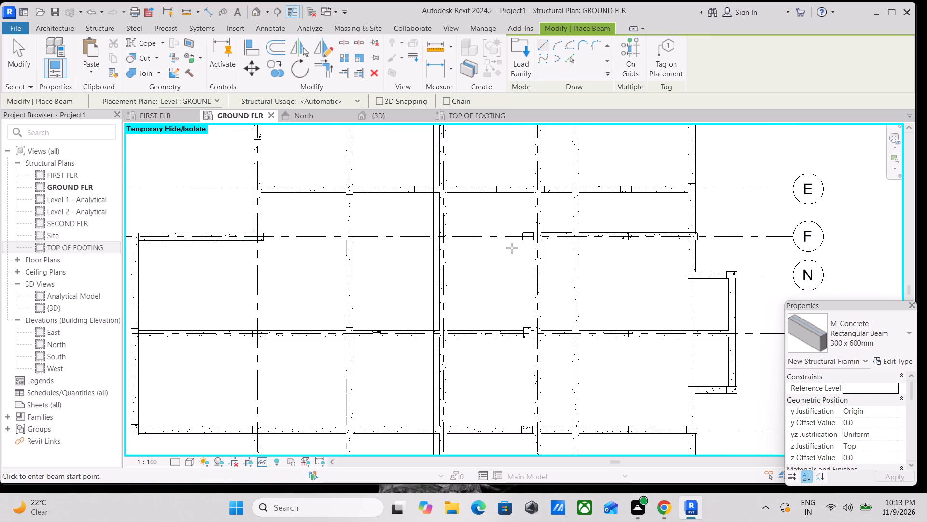
scroll(545, 249, up, 3)
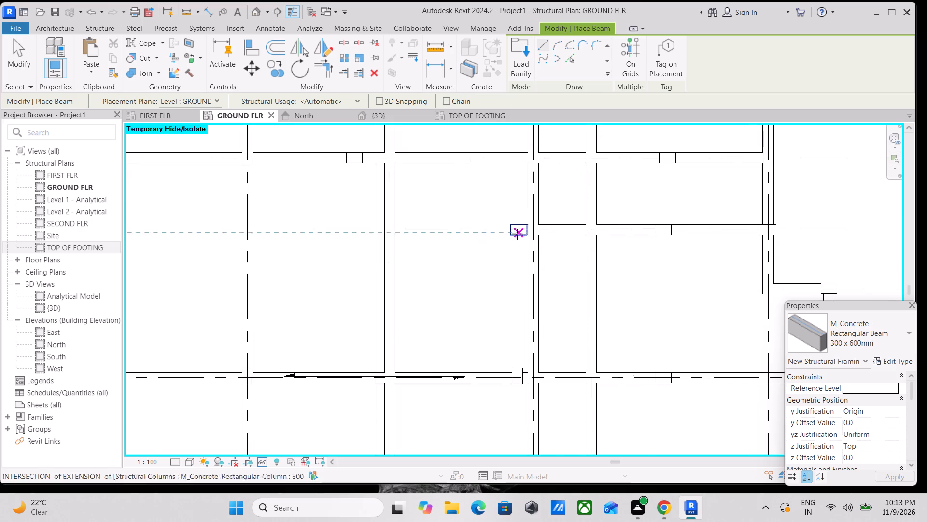
scroll(515, 232, up, 11)
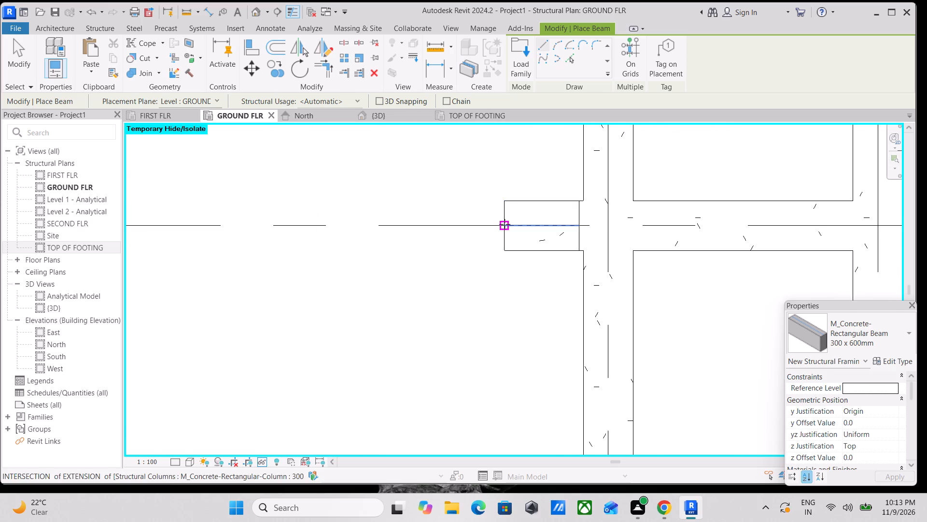
click(505, 224)
scroll(344, 219, down, 2)
middle_drag(344, 219, 645, 241)
scroll(539, 233, down, 1)
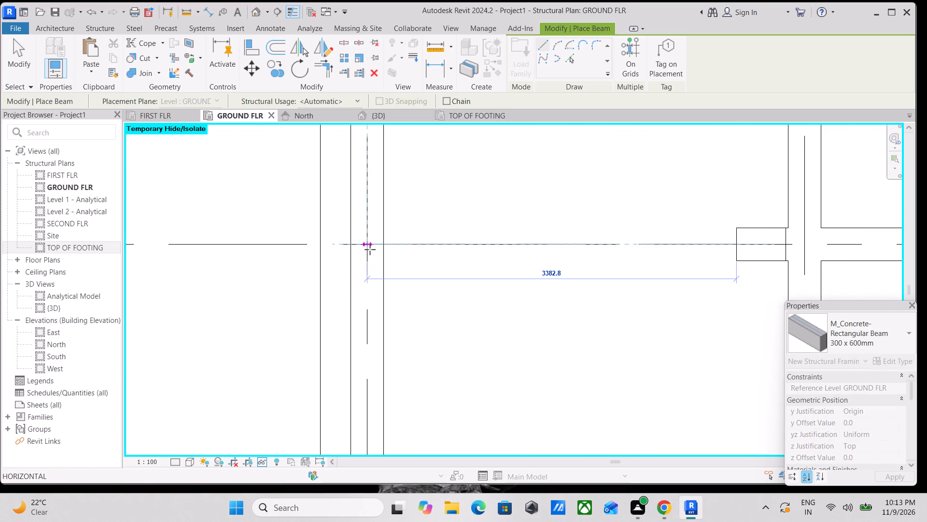
click(387, 244)
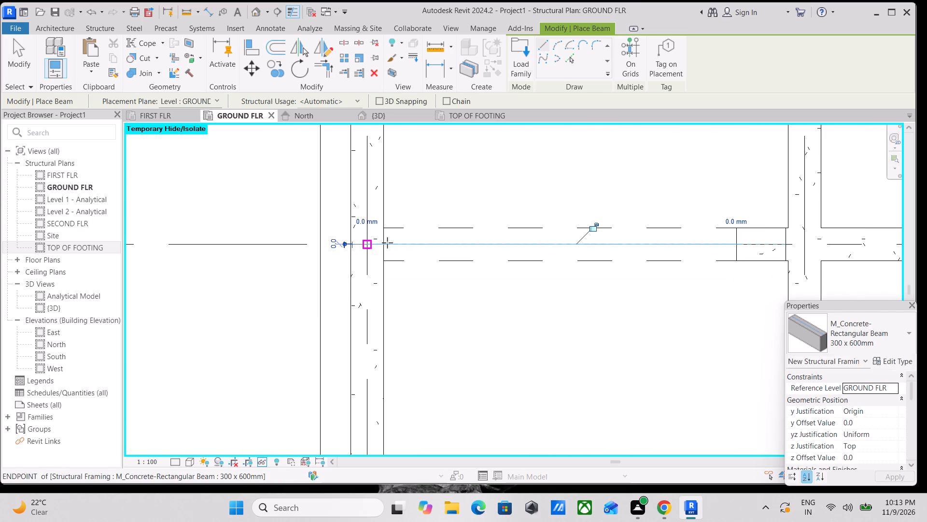
scroll(387, 243, down, 2)
key(Escape)
scroll(401, 242, down, 2)
key(Escape)
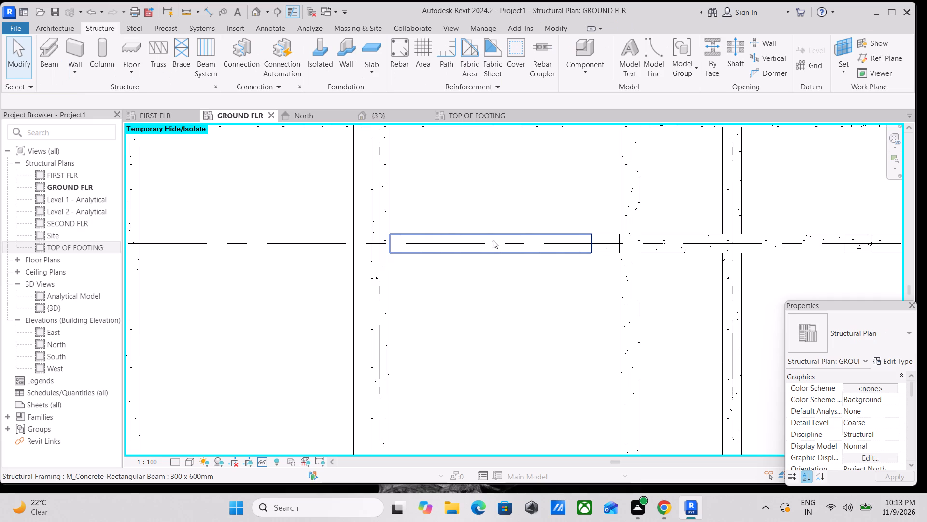
key(Escape)
click(573, 253)
key(Escape)
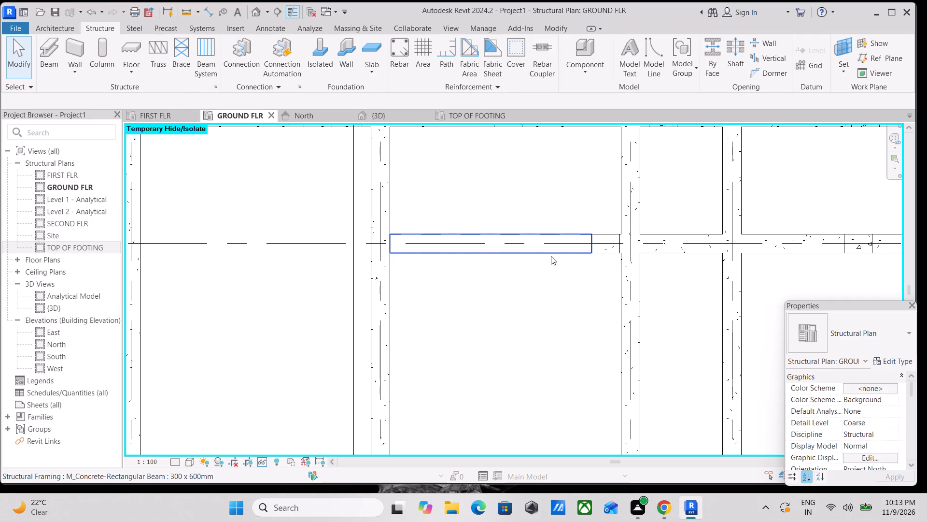
key(Escape)
click(548, 252)
key(Escape)
scroll(548, 252, down, 2)
key(Escape)
Examine the GROUND FLR structural plan for missing beams between grids E and K.
scroll(564, 253, down, 2)
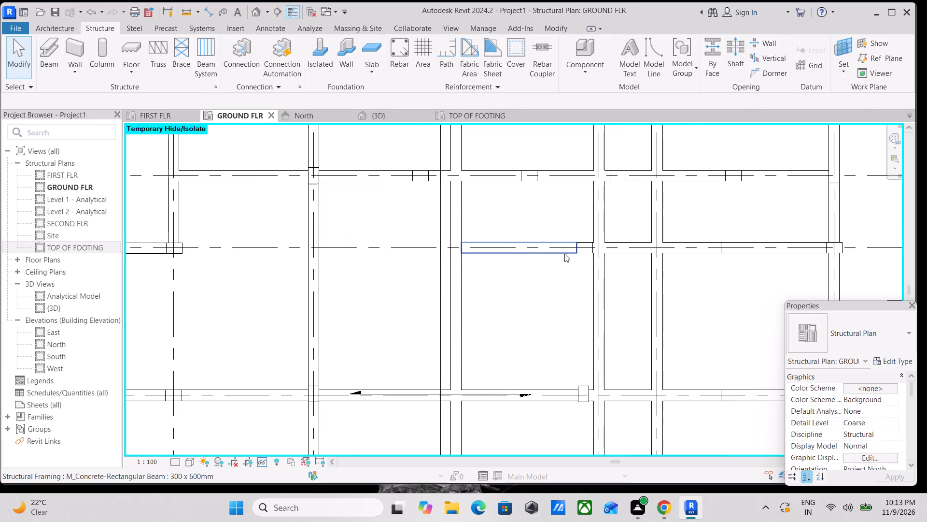
scroll(564, 254, down, 3)
scroll(545, 292, down, 1)
shift+middle_drag(548, 282, 608, 231)
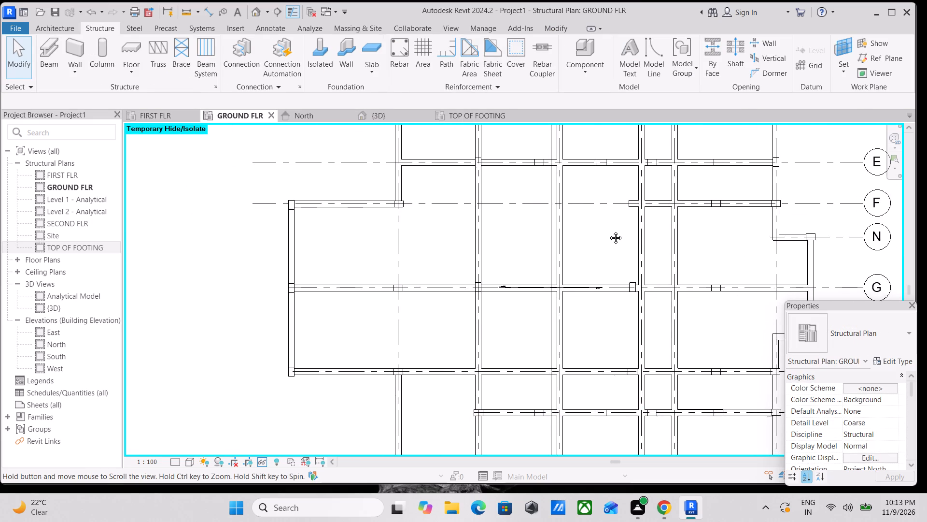
shift+middle_drag(608, 231, 605, 235)
scroll(608, 243, down, 2)
middle_drag(604, 243, 579, 242)
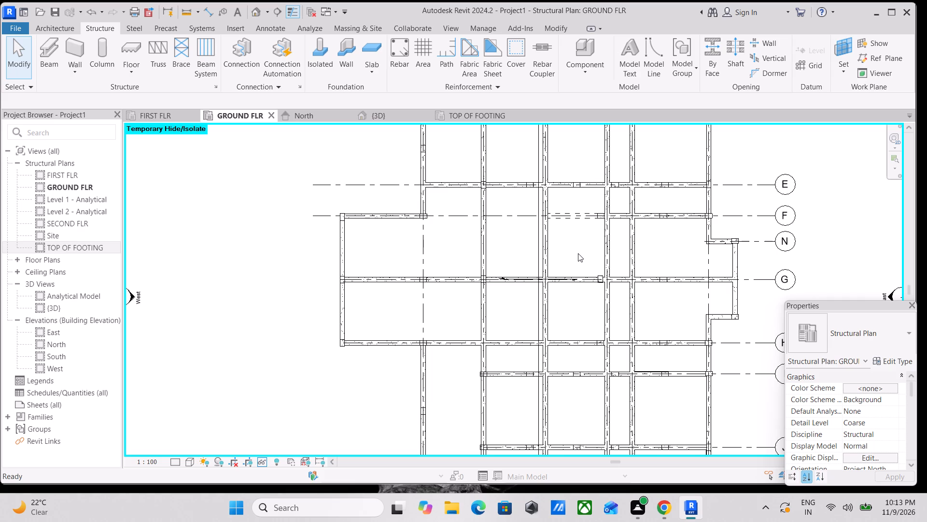
scroll(576, 246, up, 2)
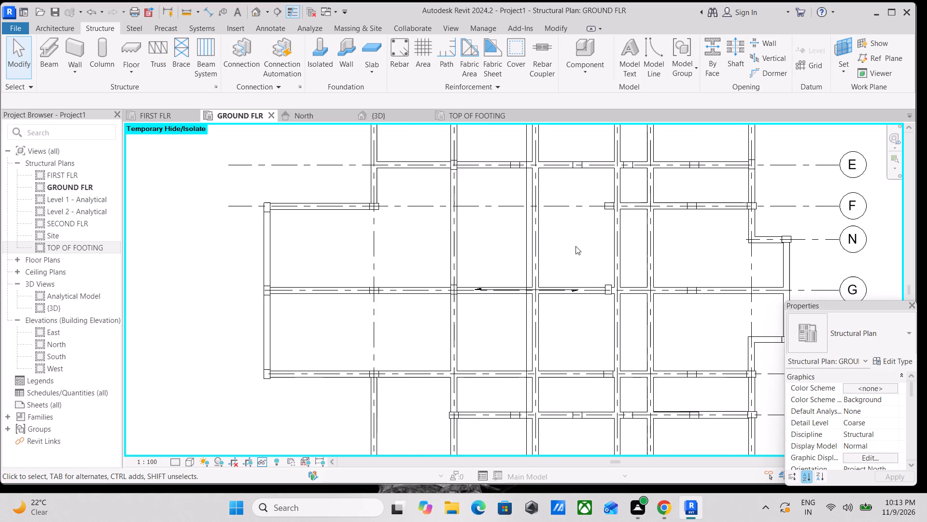
middle_drag(575, 237, 510, 233)
scroll(510, 232, up, 1)
scroll(526, 242, down, 2)
middle_drag(526, 242, 492, 215)
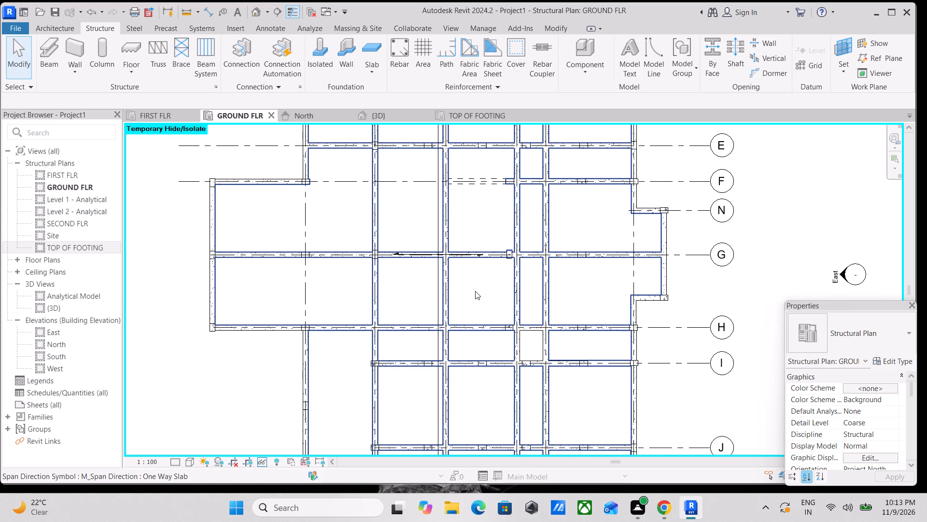
shift+middle_drag(471, 287, 441, 259)
ctrl+middle_drag(475, 272, 510, 250)
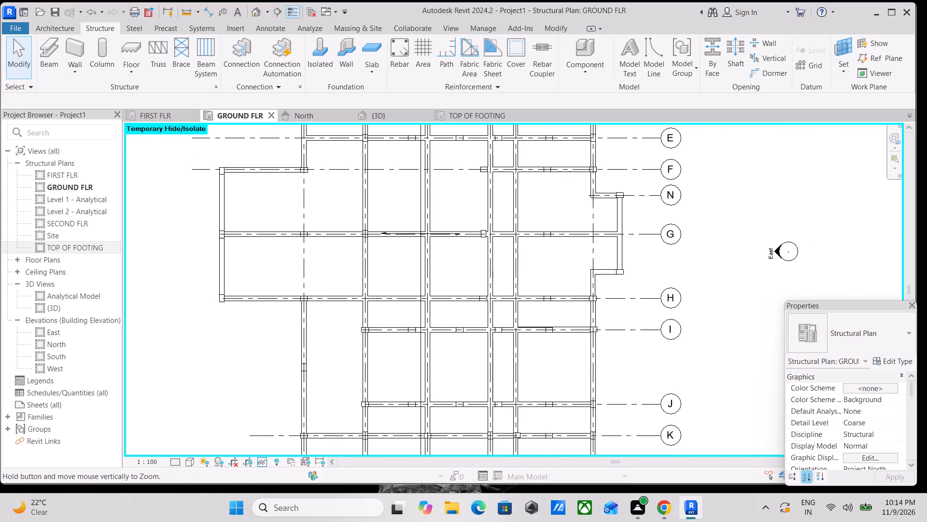
ctrl+middle_drag(510, 250, 510, 250)
scroll(508, 256, up, 2)
scroll(475, 278, up, 2)
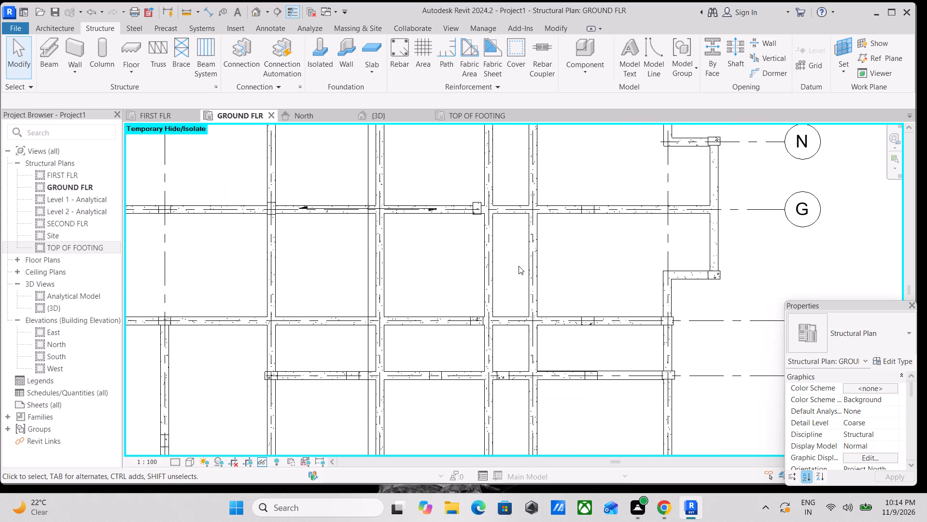
middle_drag(502, 272, 462, 261)
scroll(522, 283, up, 1)
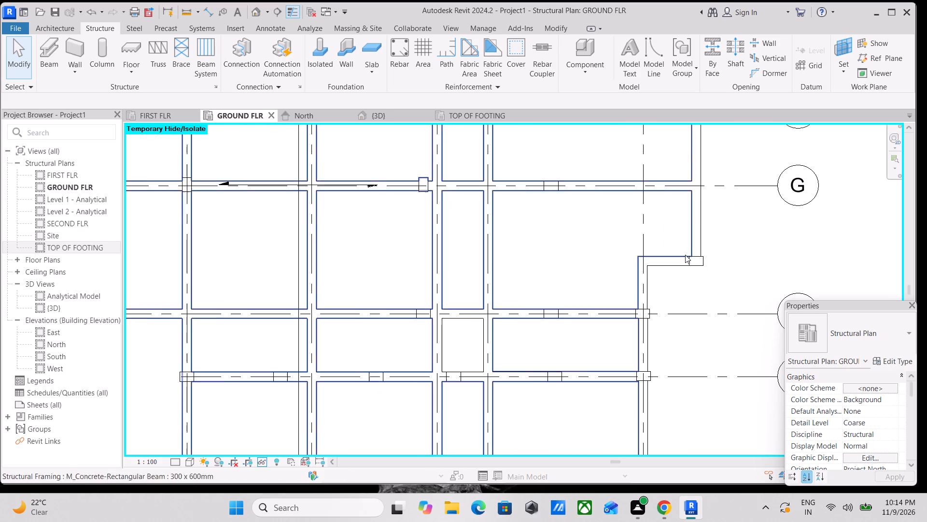
scroll(778, 252, down, 6)
middle_drag(641, 233, 572, 252)
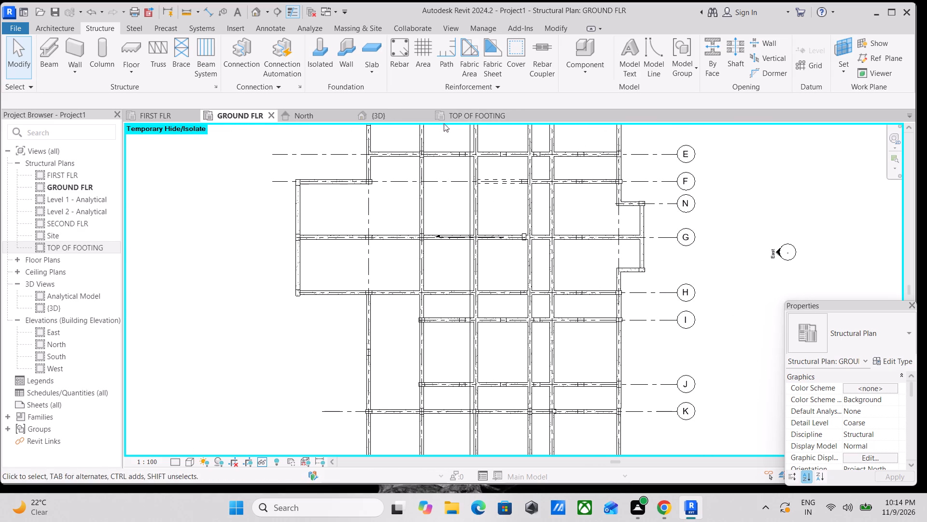
Switch to the 3D view and examine the upper floor's beams and slabs from oblique angles for gaps.
click(399, 115)
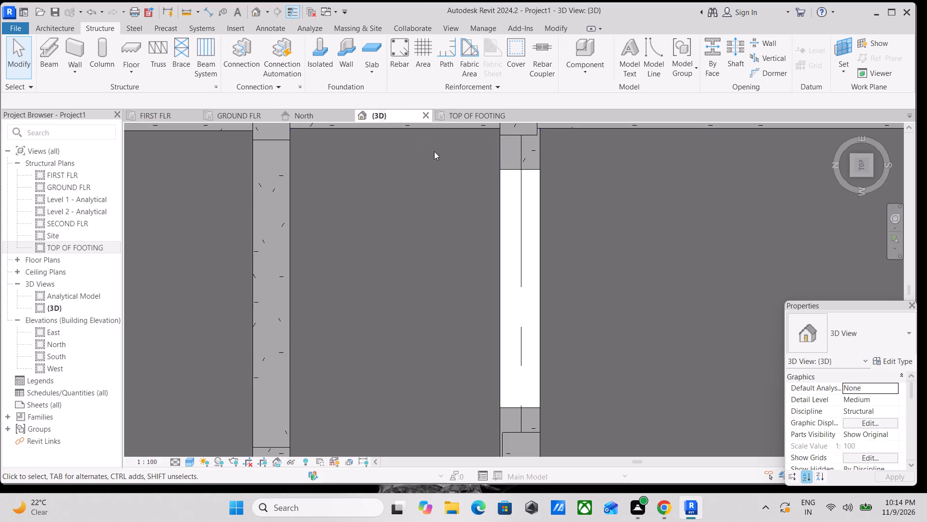
scroll(512, 218, down, 6)
middle_drag(648, 278, 700, 148)
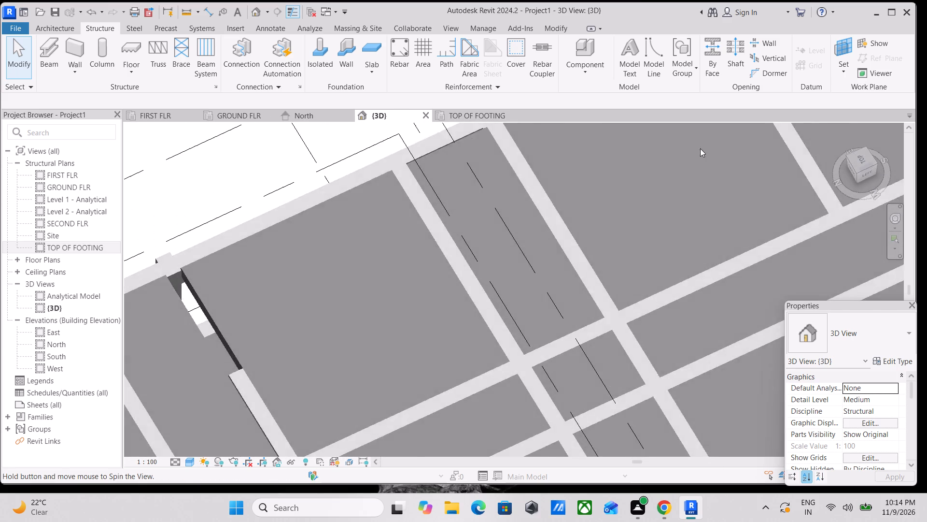
shift+scroll(700, 149, up, 1)
middle_drag(502, 400, 549, 201)
middle_drag(546, 305, 620, 73)
click(623, 69)
shift+middle_drag(598, 288, 605, 264)
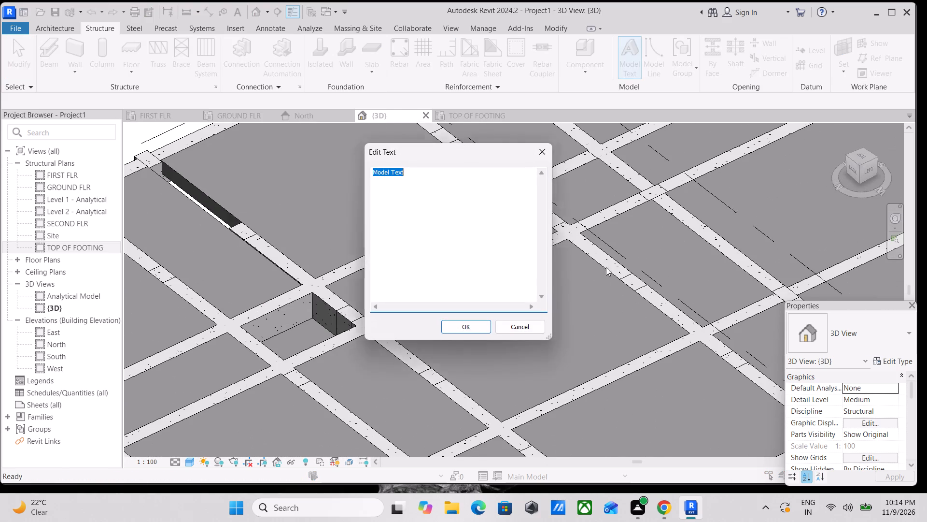
click(549, 150)
scroll(550, 171, down, 4)
middle_drag(558, 234, 587, 215)
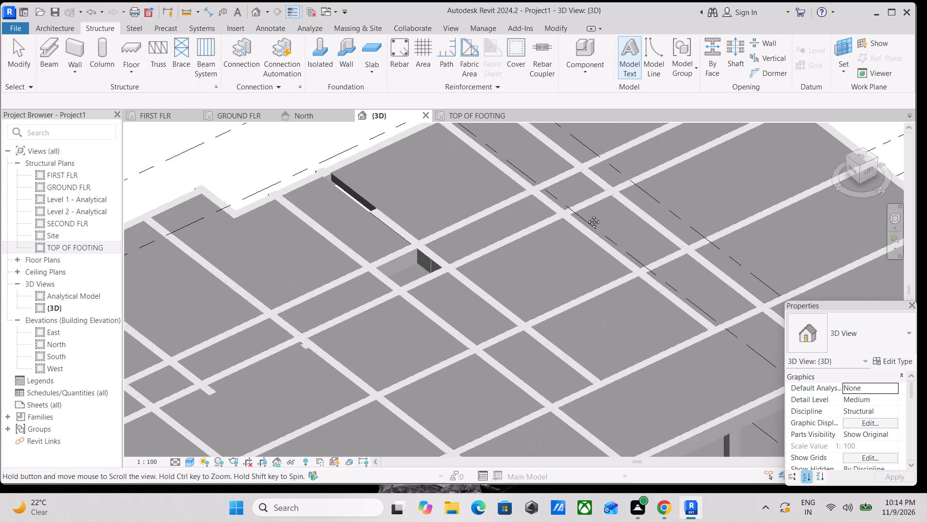
middle_drag(587, 215, 646, 155)
scroll(606, 231, down, 2)
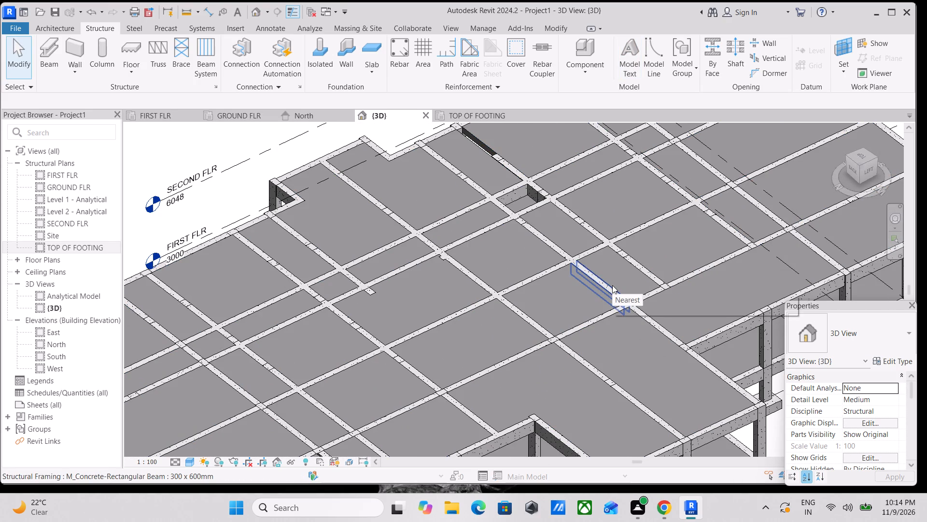
scroll(612, 284, down, 2)
middle_drag(612, 282, 618, 243)
scroll(599, 254, up, 2)
middle_drag(598, 257, 642, 224)
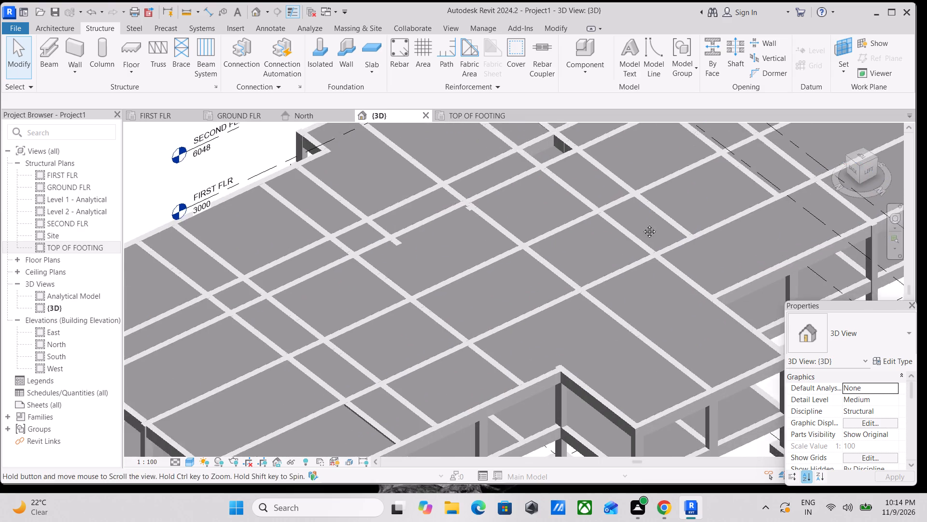
middle_drag(642, 224, 660, 202)
shift+middle_drag(590, 259, 660, 150)
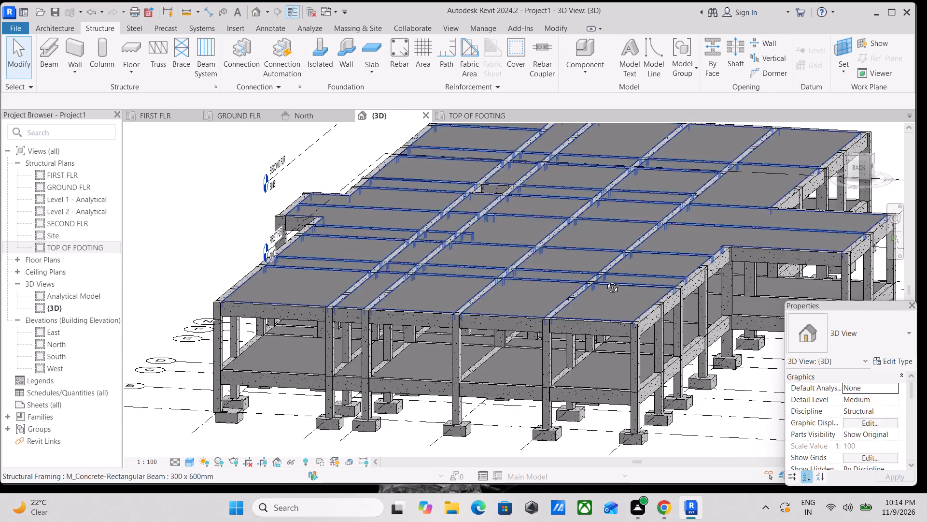
Examine the frame in 3D from its right side, focusing on the slab opening and the beam gap along grid I.
shift+middle_click(605, 280)
scroll(459, 183, down, 1)
shift+middle_drag(460, 185, 599, 311)
scroll(598, 310, up, 1)
shift+middle_drag(480, 303, 509, 269)
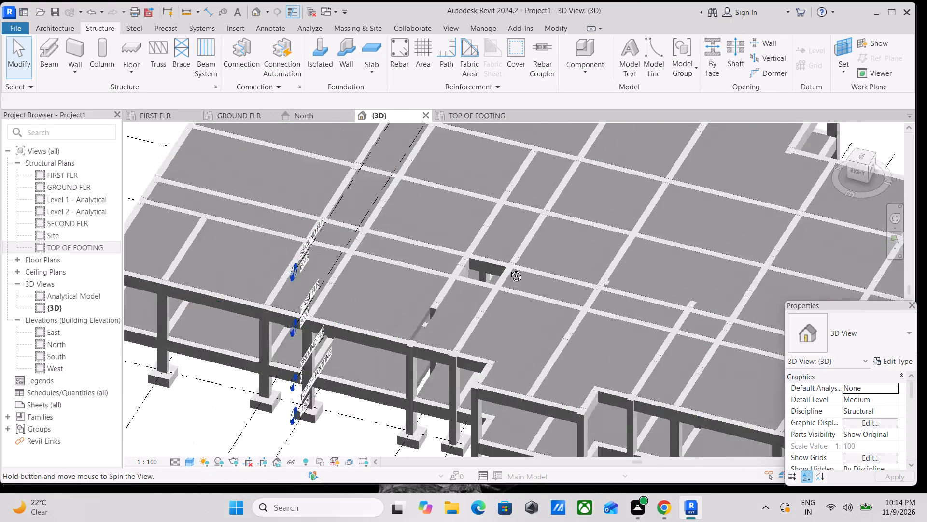
shift+middle_drag(509, 269, 550, 199)
shift+middle_drag(565, 280, 581, 287)
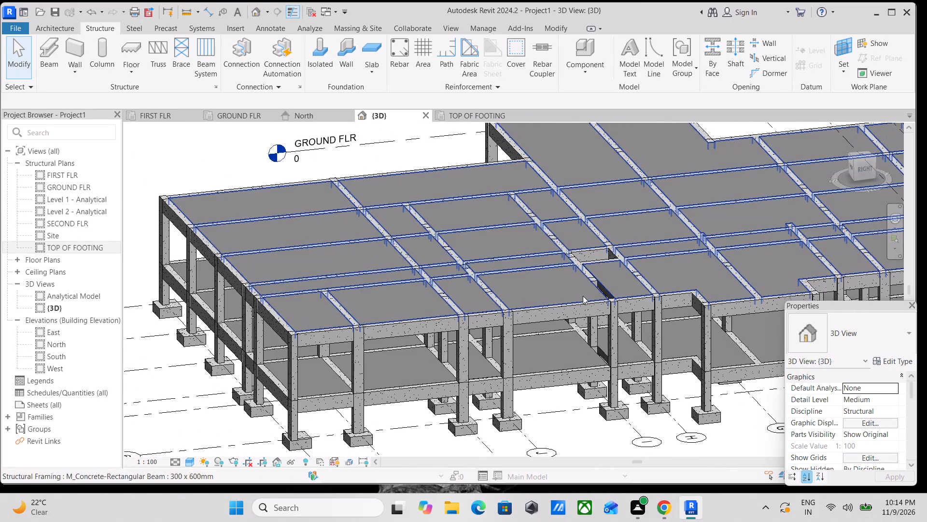
shift+middle_drag(580, 280, 602, 248)
shift+scroll(613, 254, up, 2)
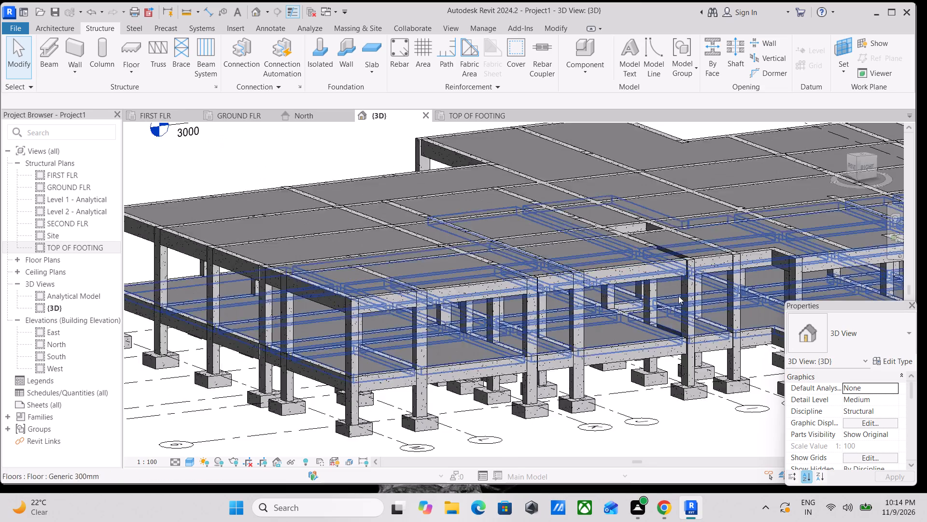
scroll(685, 274, up, 6)
scroll(651, 232, down, 1)
shift+middle_drag(651, 230, 610, 209)
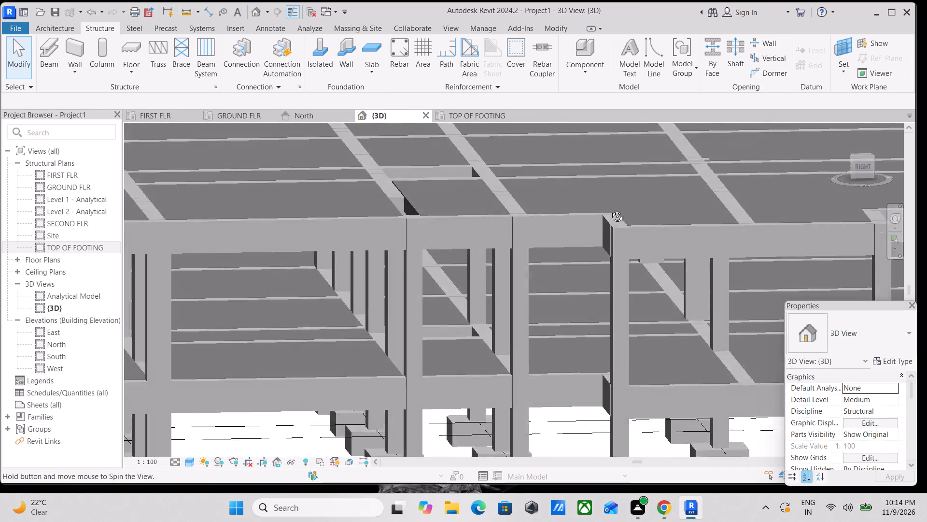
shift+middle_drag(610, 209, 635, 290)
middle_drag(619, 271, 609, 269)
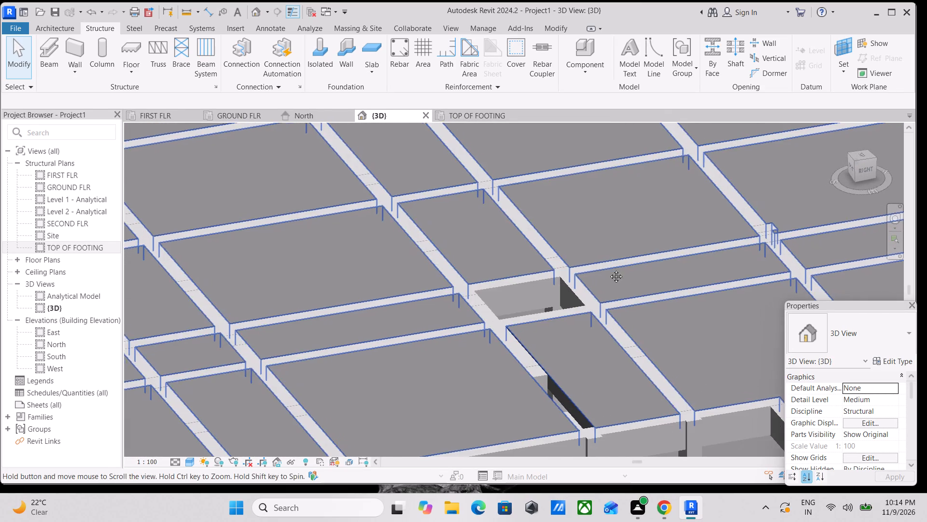
middle_drag(609, 269, 608, 269)
middle_drag(495, 301, 458, 245)
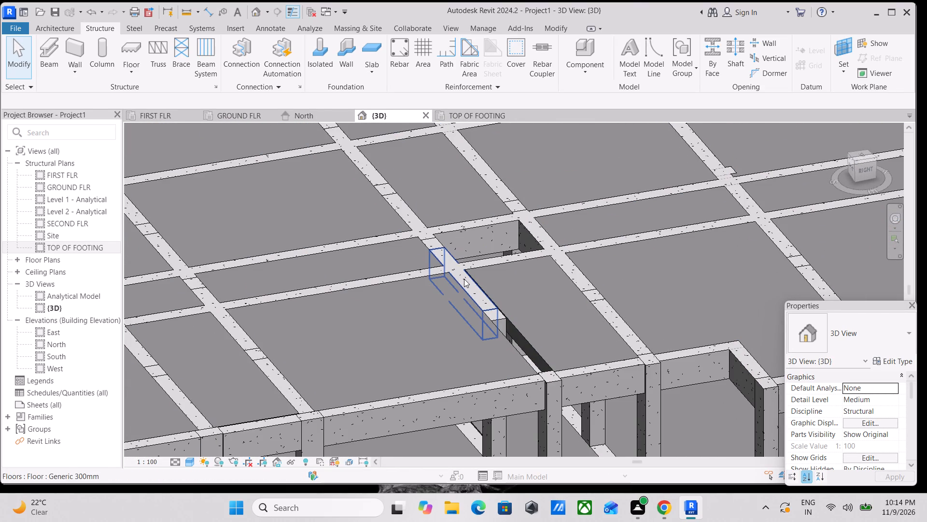
click(464, 279)
key(Escape)
scroll(500, 306, down, 1)
middle_drag(499, 303, 519, 221)
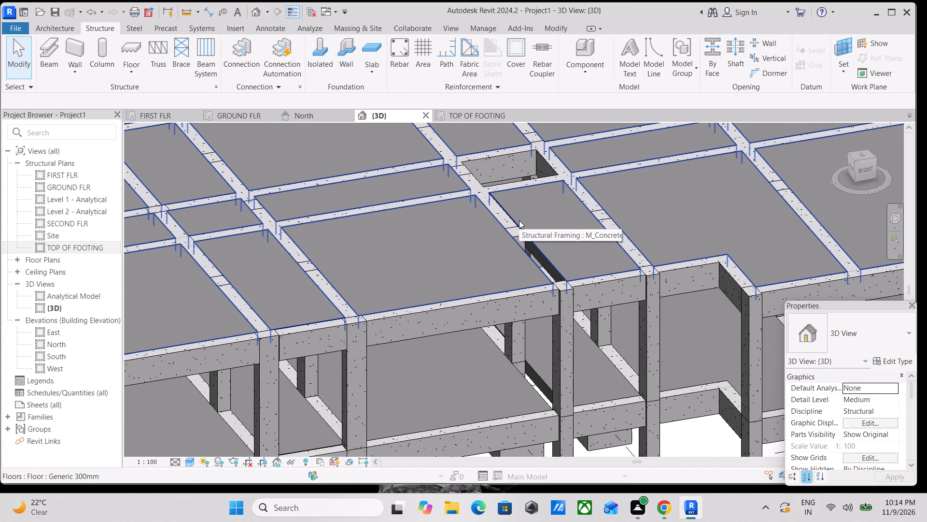
Examine the beam gap along grid I in the 3D view from directly above.
click(867, 162)
click(867, 161)
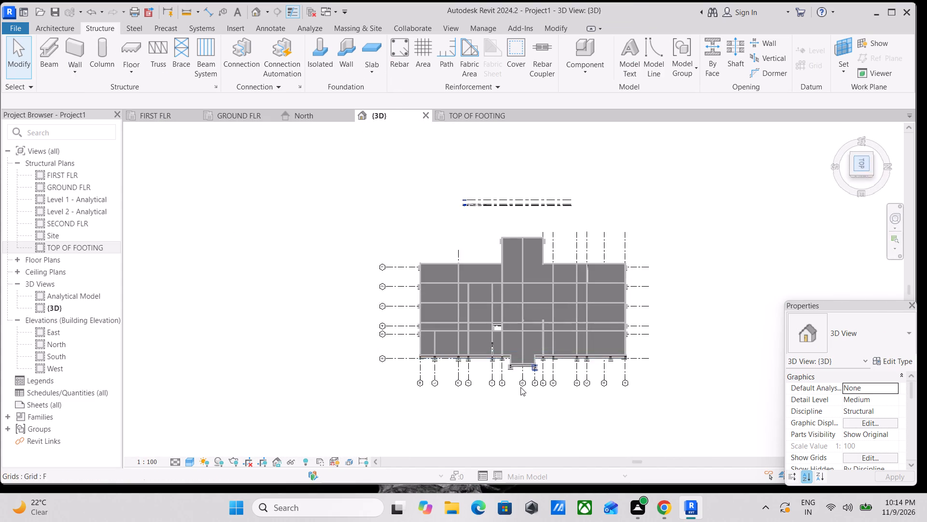
scroll(487, 418, up, 1)
scroll(483, 354, up, 13)
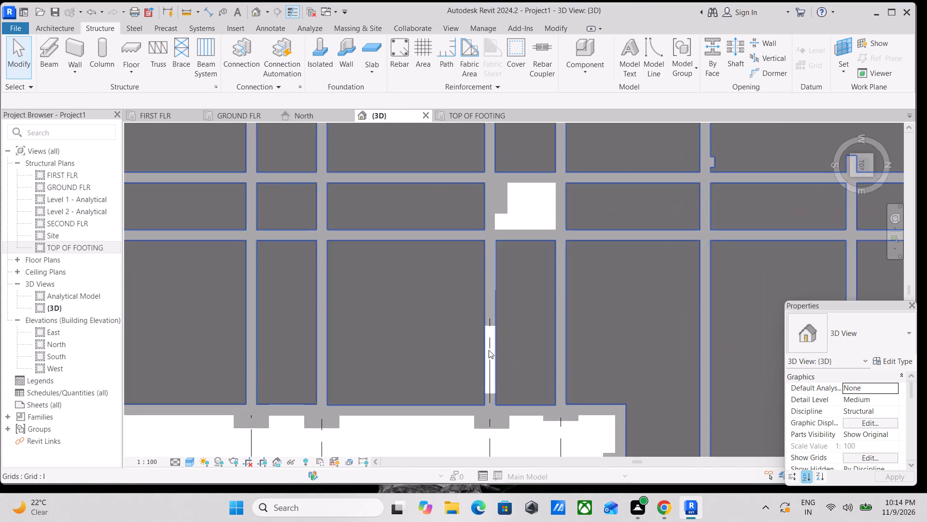
scroll(478, 332, up, 8)
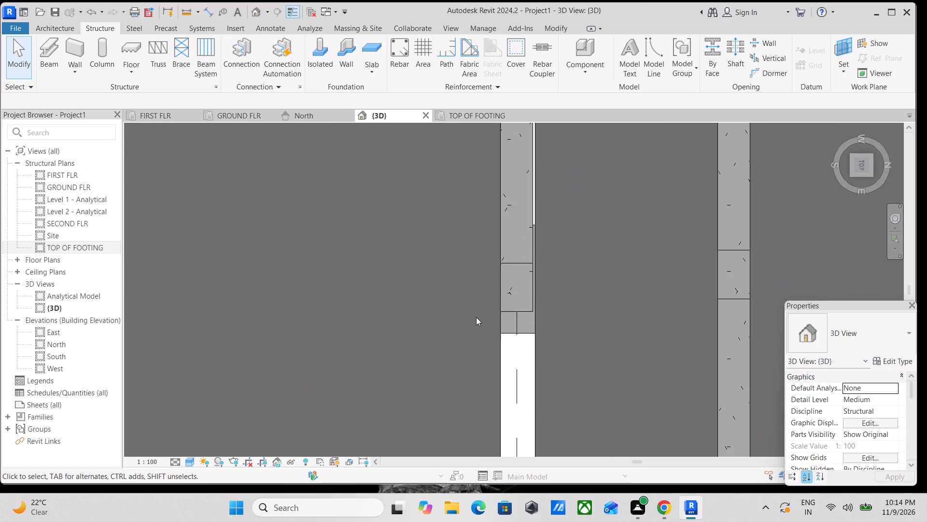
Draw a 300 x 600mm concrete beam about 3220 mm long on GROUND FLR along grid F, from the column end west to the next perpendicular beam.
text(bm)
scroll(520, 342, up, 3)
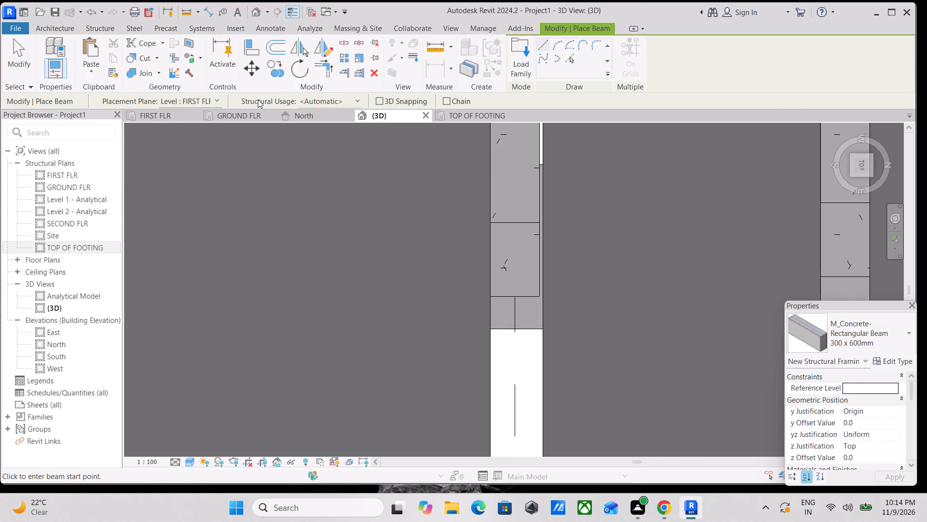
click(236, 115)
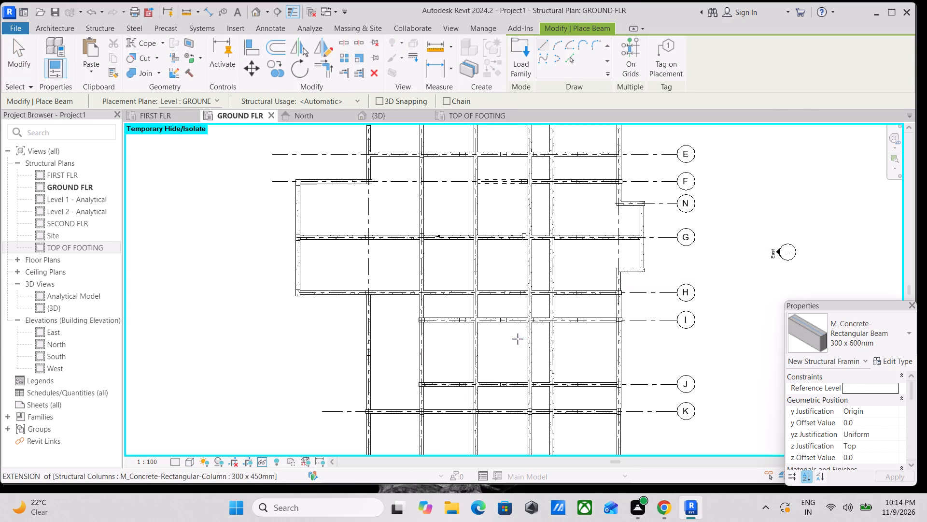
scroll(518, 339, up, 1)
middle_drag(518, 339, 527, 273)
middle_drag(415, 368, 461, 248)
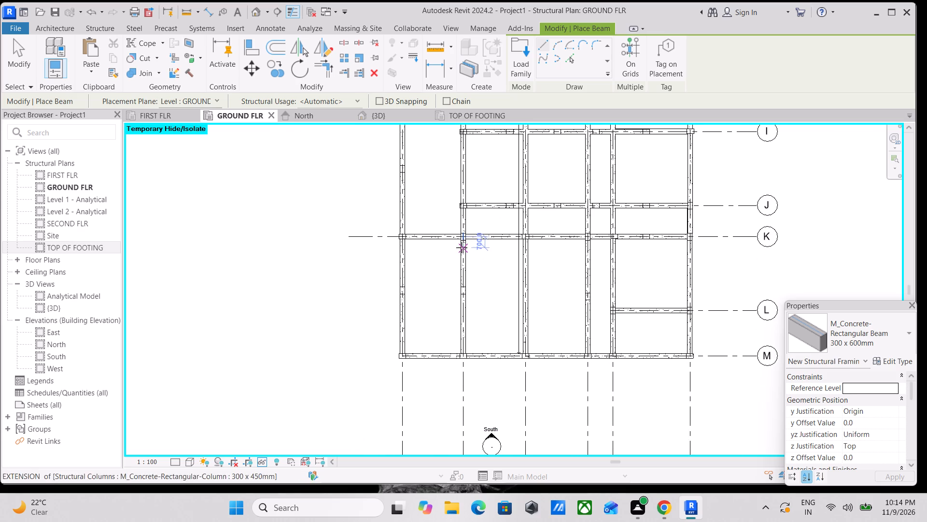
middle_drag(556, 277, 522, 335)
scroll(567, 208, down, 1)
middle_drag(567, 208, 563, 222)
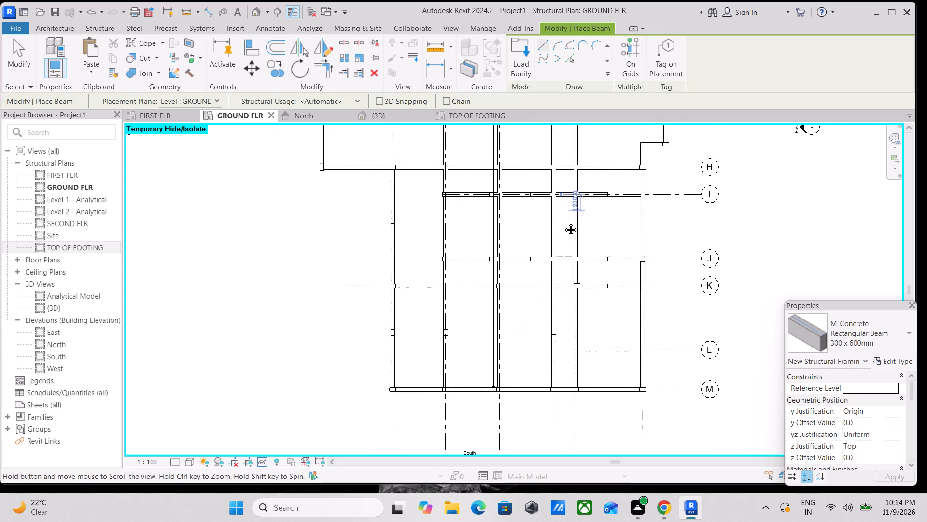
middle_drag(563, 222, 567, 348)
scroll(576, 263, down, 1)
middle_drag(574, 265, 566, 346)
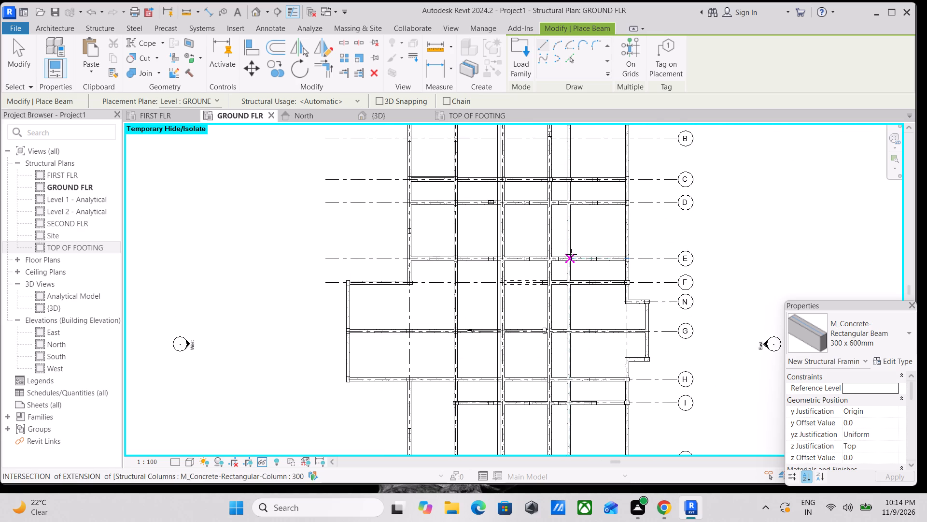
scroll(571, 254, up, 3)
scroll(532, 294, up, 14)
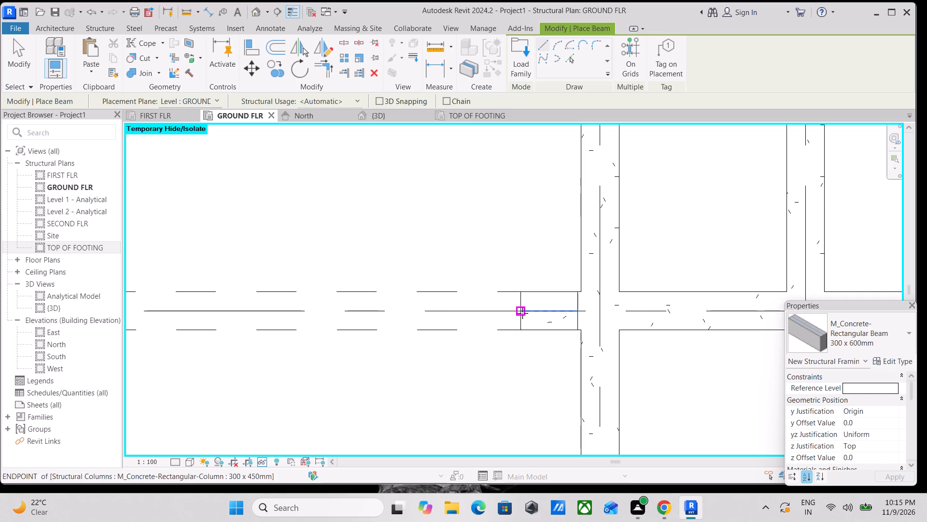
drag(522, 313, 513, 313)
scroll(342, 274, down, 2)
middle_drag(341, 283, 627, 287)
scroll(625, 285, up, 1)
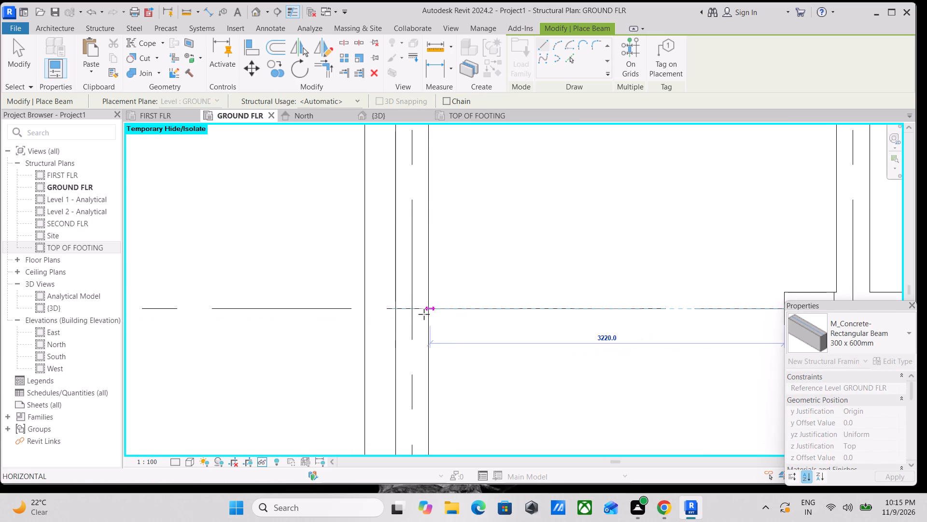
click(429, 312)
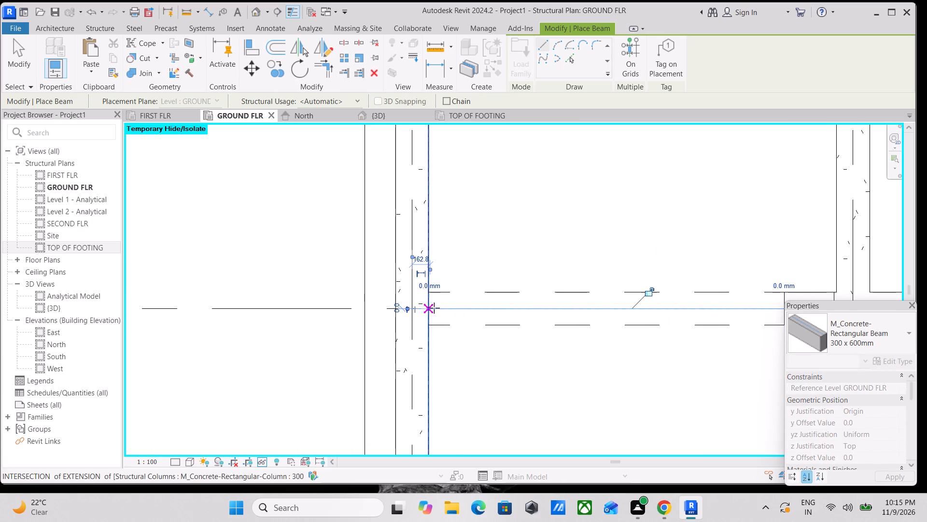
scroll(469, 315, down, 3)
middle_drag(468, 313, 440, 305)
scroll(441, 304, up, 1)
key(Escape)
key(Escape)
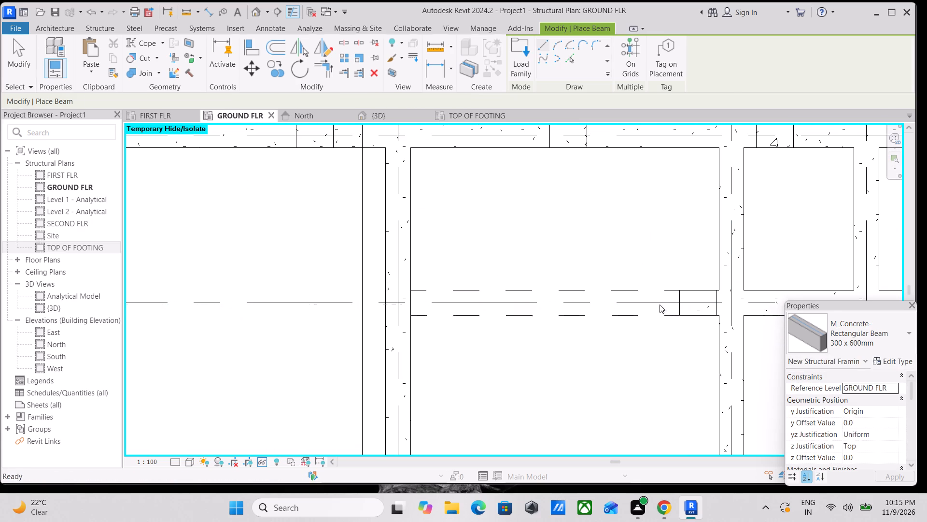
key(Escape)
key(Escape)
Select the new grid F beam and examine its position in 3D relative to the frame and the slab opening.
click(661, 289)
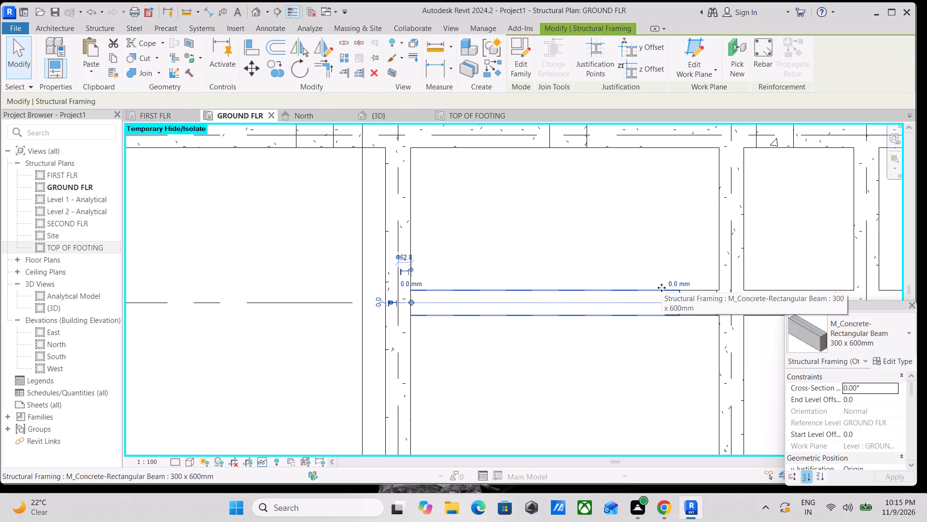
scroll(661, 288, down, 2)
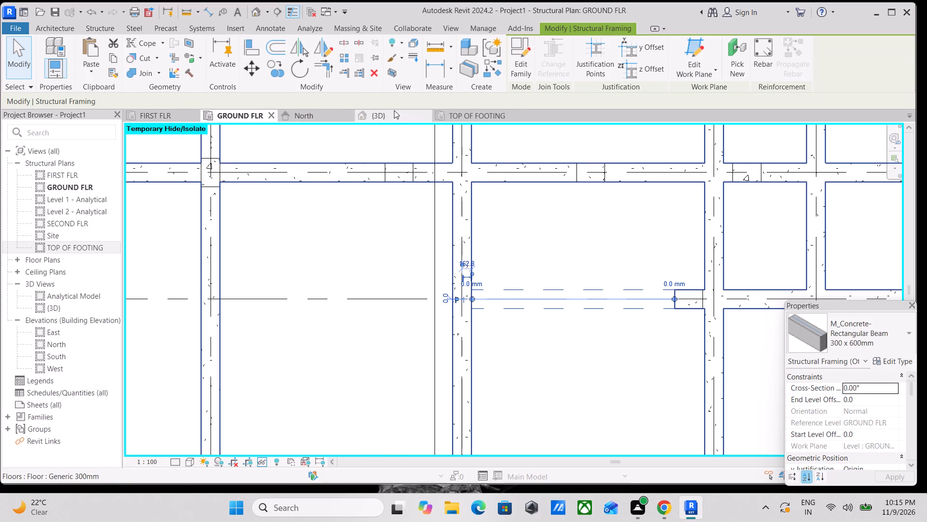
click(387, 116)
scroll(575, 304, down, 1)
middle_drag(570, 302, 553, 294)
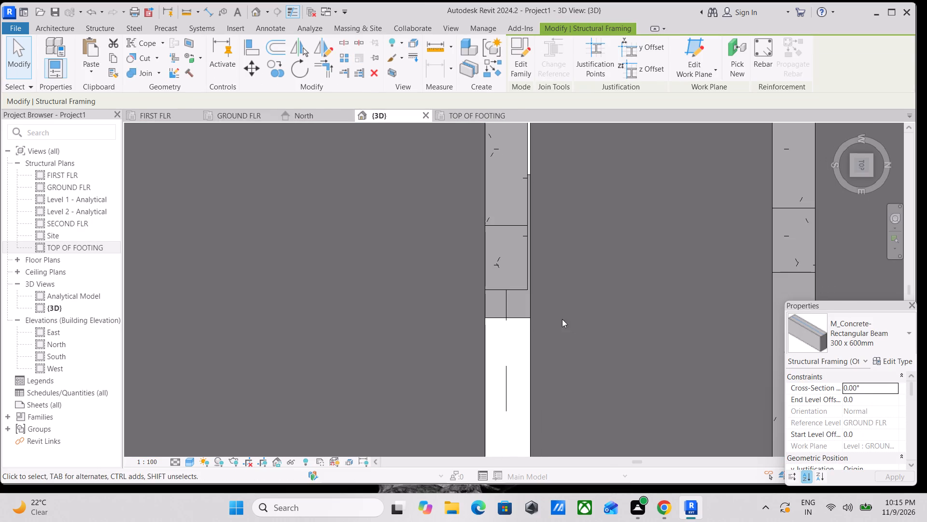
shift+middle_drag(605, 258, 700, 210)
shift+scroll(700, 210, up, 1)
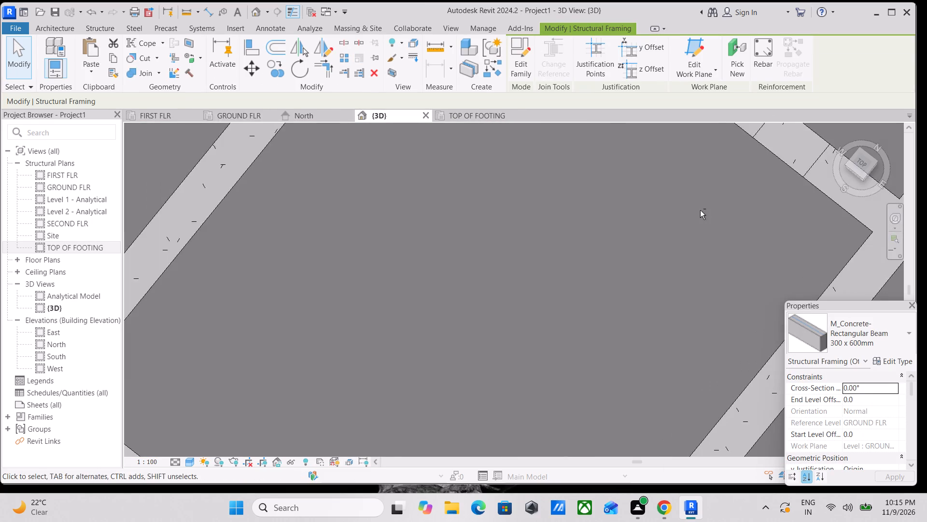
scroll(700, 210, down, 14)
middle_drag(702, 205, 587, 43)
shift+middle_drag(704, 272, 695, 87)
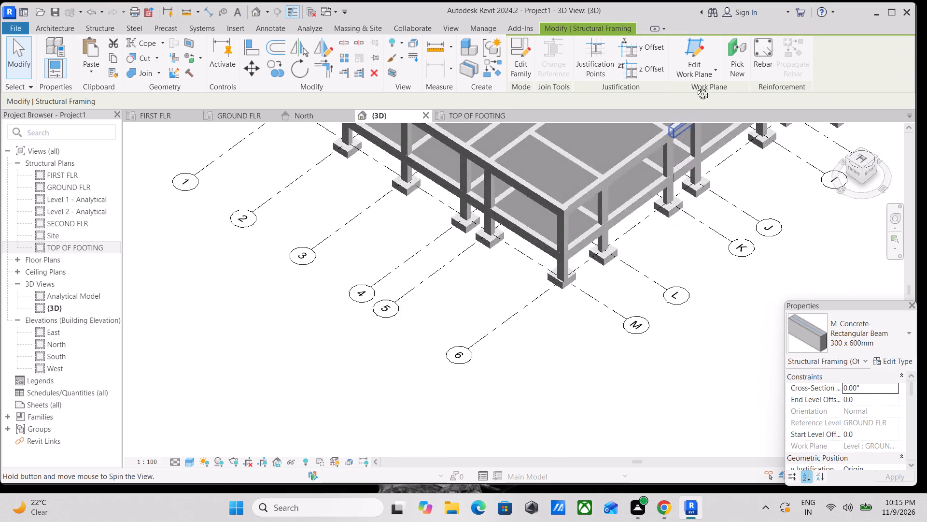
shift+middle_drag(695, 87, 692, 58)
middle_drag(621, 227, 595, 397)
scroll(595, 396, up, 1)
scroll(641, 305, down, 1)
shift+middle_drag(646, 291, 571, 240)
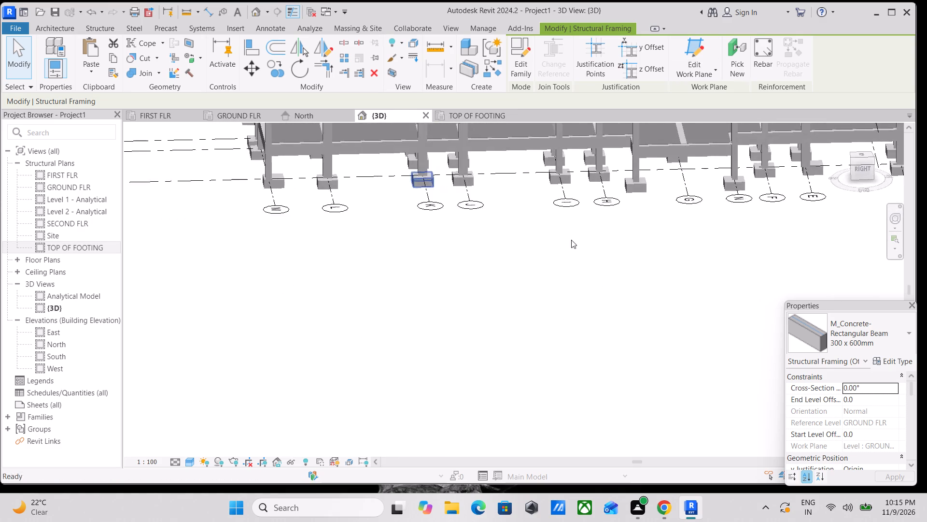
middle_drag(571, 240, 559, 407)
scroll(558, 390, up, 1)
shift+middle_drag(609, 318, 655, 276)
shift+scroll(656, 276, up, 2)
shift+middle_drag(655, 273, 643, 240)
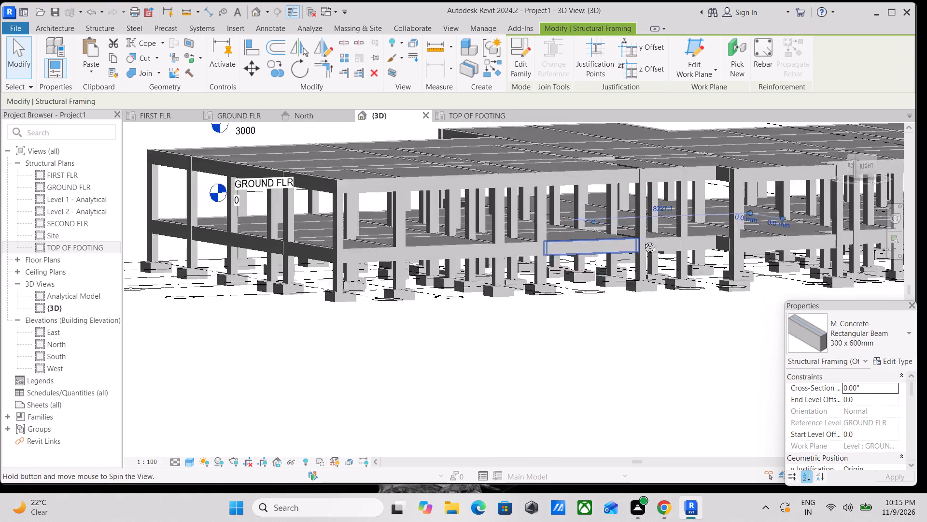
shift+middle_drag(643, 240, 535, 343)
scroll(522, 322, up, 1)
shift+middle_drag(501, 292, 503, 304)
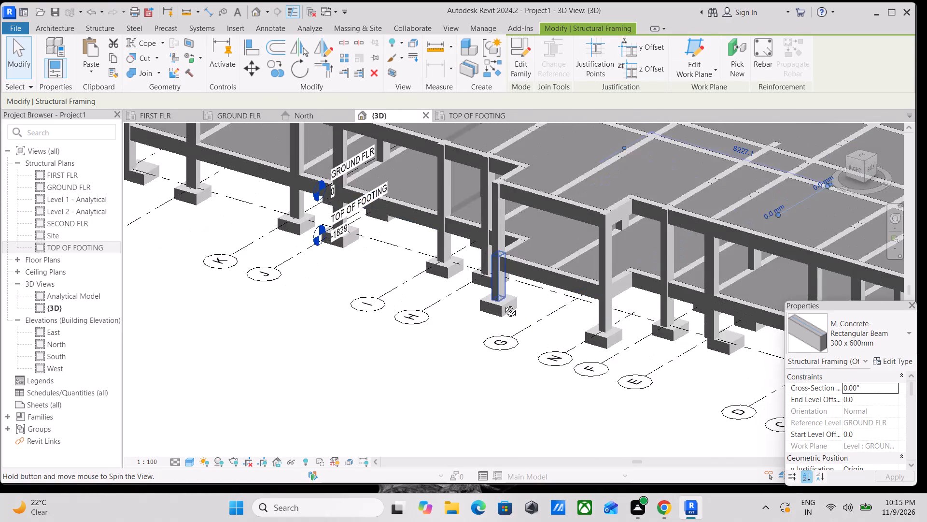
shift+middle_drag(503, 304, 522, 379)
scroll(412, 284, up, 2)
shift+middle_drag(414, 287, 503, 415)
middle_drag(533, 323, 500, 286)
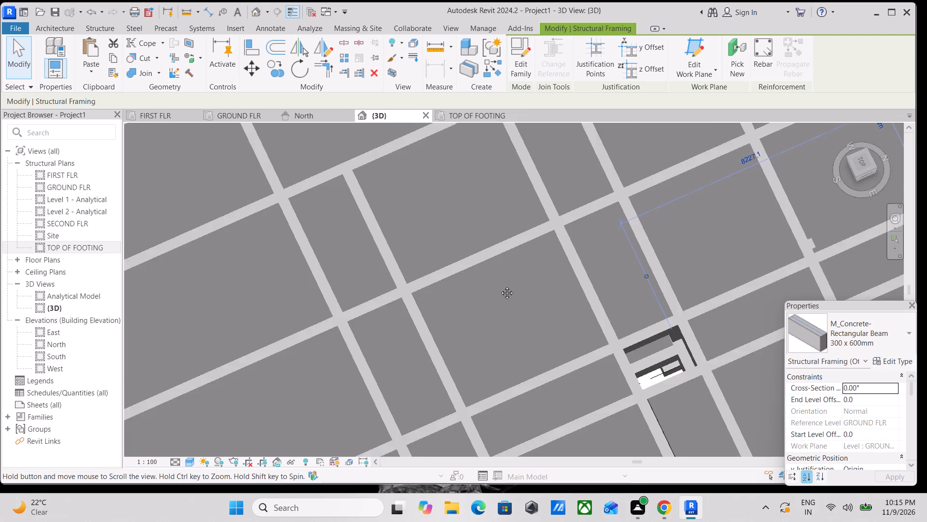
middle_drag(500, 286, 474, 234)
scroll(614, 330, up, 1)
shift+middle_drag(614, 329, 640, 413)
scroll(639, 412, down, 2)
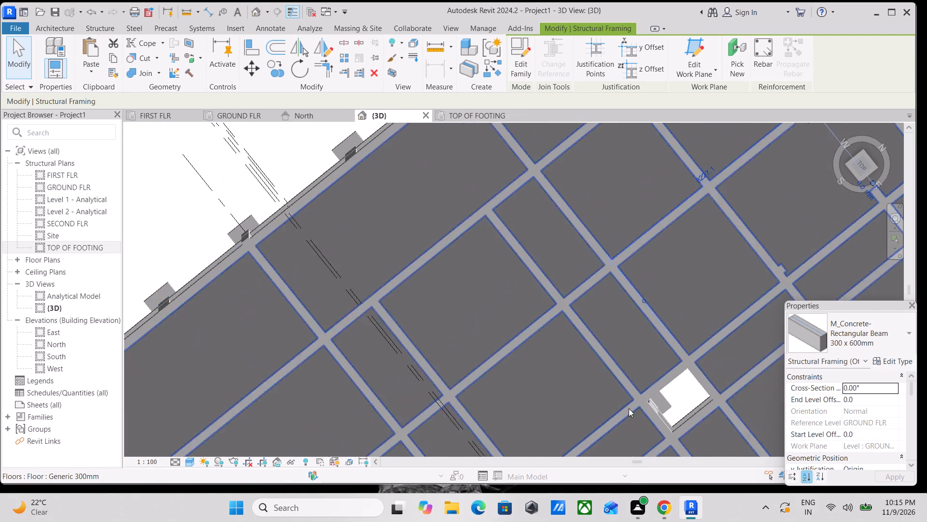
scroll(629, 408, down, 1)
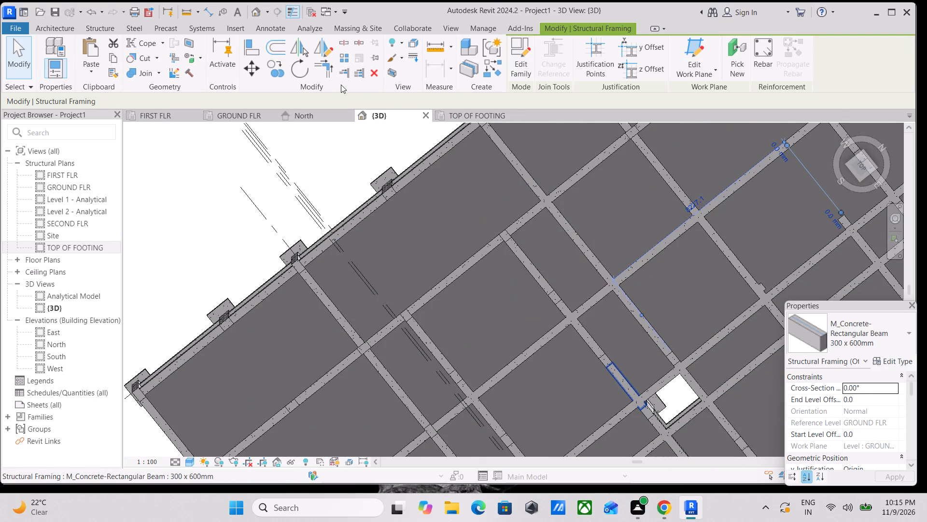
Examine the column and footing layout in the TOP OF FOOTING structural plan.
click(440, 114)
scroll(500, 205, down, 1)
middle_drag(496, 199, 423, 145)
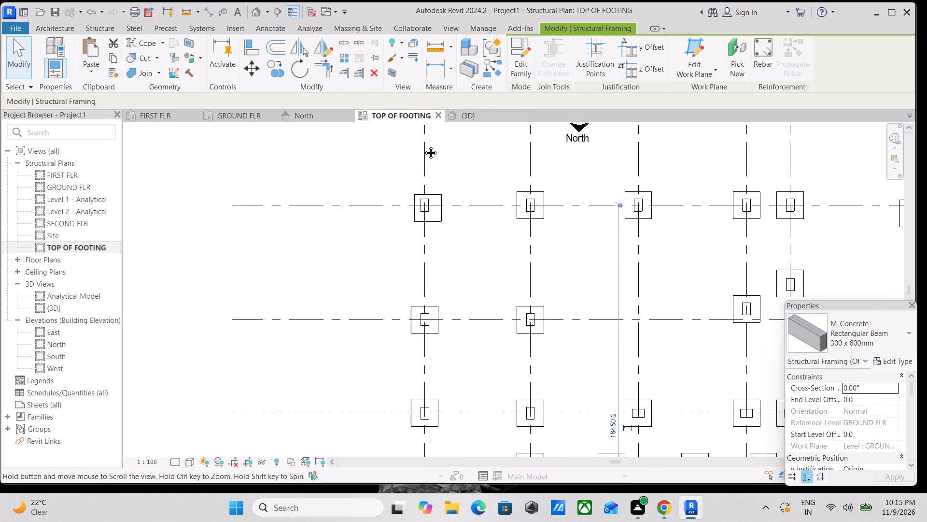
middle_drag(423, 145, 369, 92)
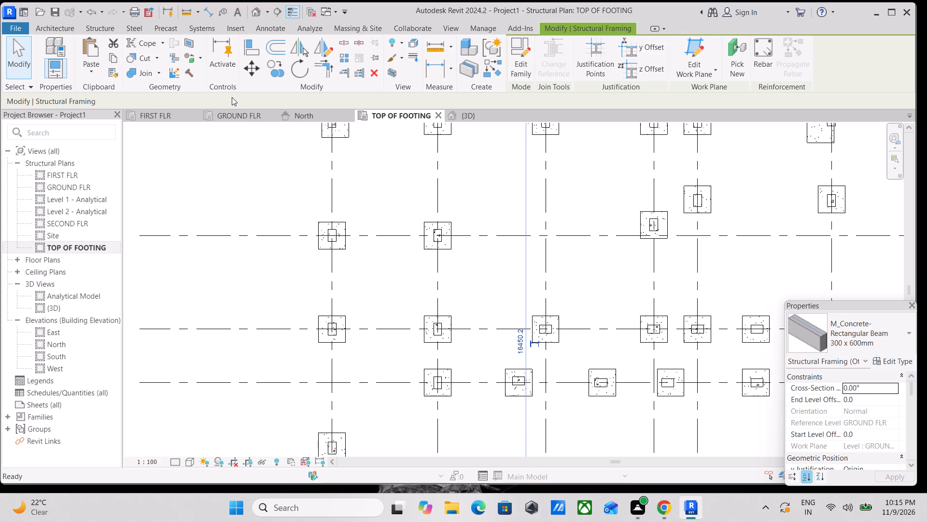
scroll(251, 86, down, 2)
scroll(264, 1, down, 1)
Examine the upper-floor beam gap along grid I near the slab opening in 3D from above and from the side.
click(469, 111)
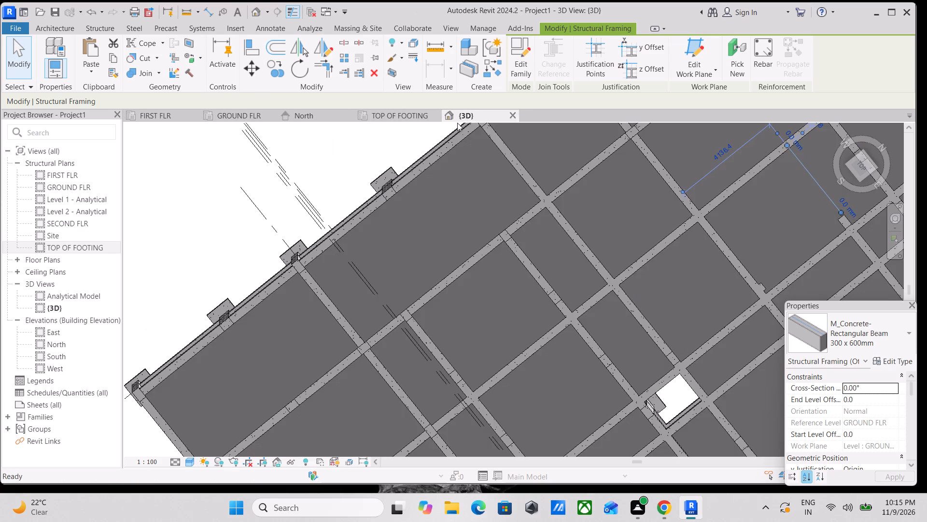
scroll(618, 319, down, 3)
middle_drag(611, 295, 546, 217)
scroll(557, 222, up, 1)
middle_drag(664, 322, 617, 287)
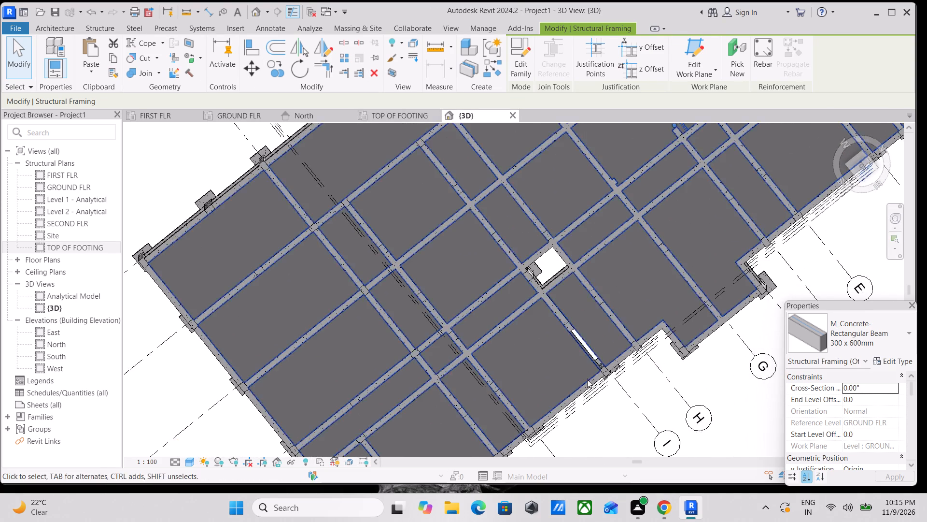
scroll(587, 378, up, 2)
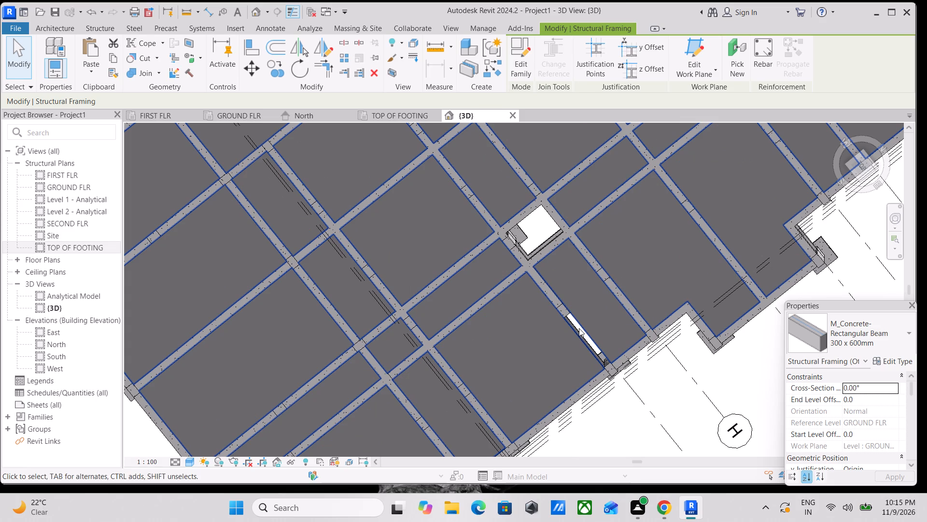
shift+middle_drag(579, 328, 513, 143)
shift+middle_drag(507, 252, 514, 151)
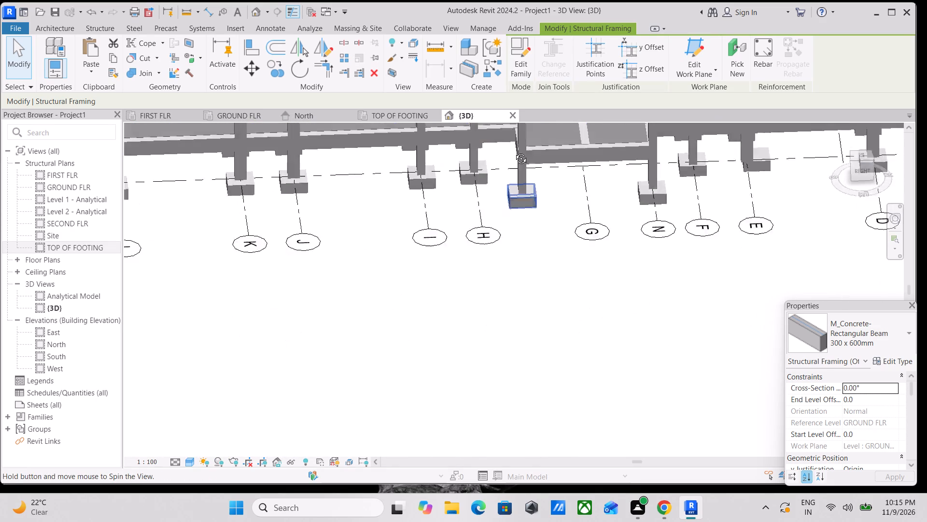
shift+middle_drag(514, 151, 627, 185)
middle_drag(602, 207, 552, 194)
scroll(588, 210, up, 3)
scroll(625, 216, down, 1)
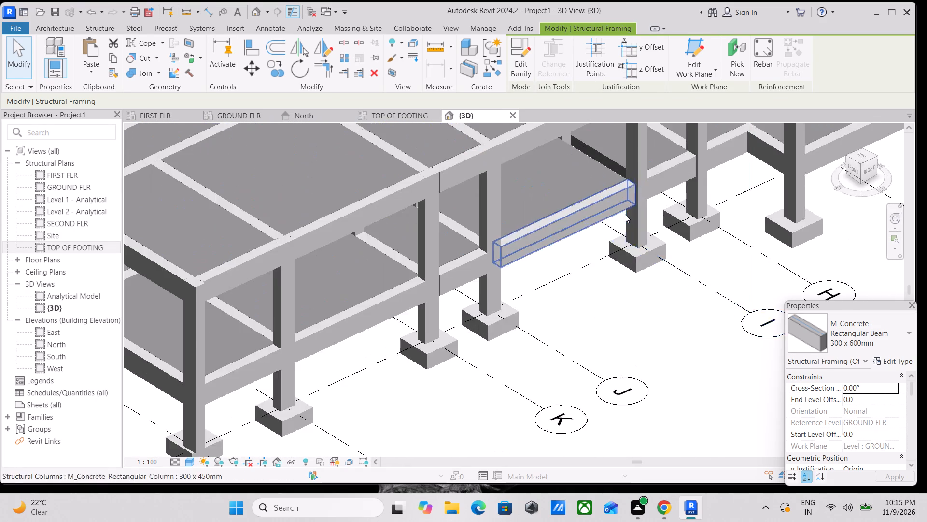
shift+middle_drag(623, 211, 610, 100)
shift+scroll(617, 110, up, 1)
middle_drag(585, 249, 572, 447)
shift+middle_drag(581, 333, 566, 247)
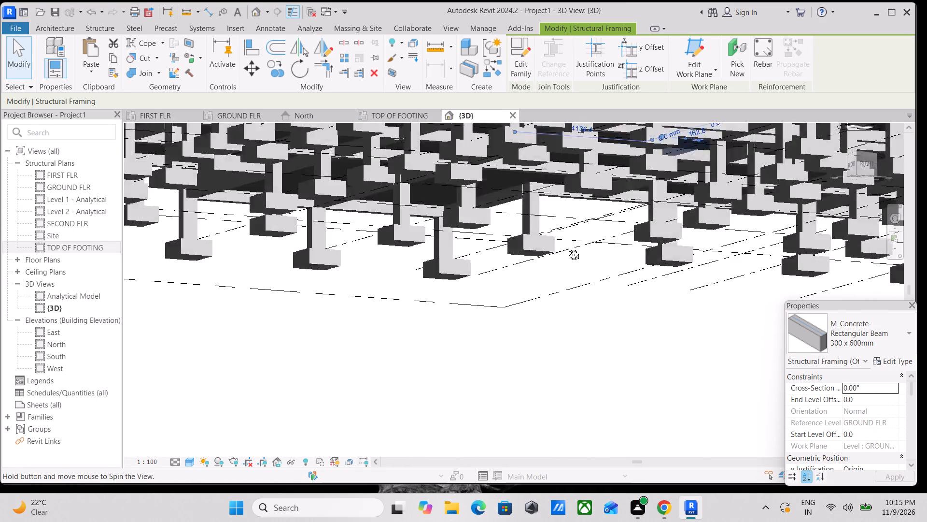
shift+middle_drag(566, 247, 579, 422)
scroll(565, 354, up, 1)
scroll(514, 304, up, 3)
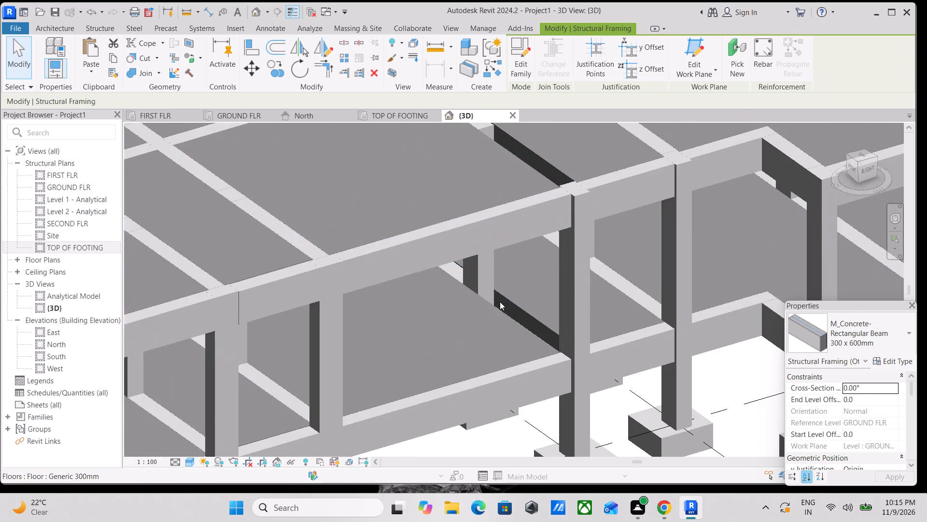
shift+middle_drag(500, 302, 478, 310)
shift+scroll(483, 309, down, 4)
middle_drag(478, 310, 498, 346)
shift+middle_drag(459, 250, 429, 343)
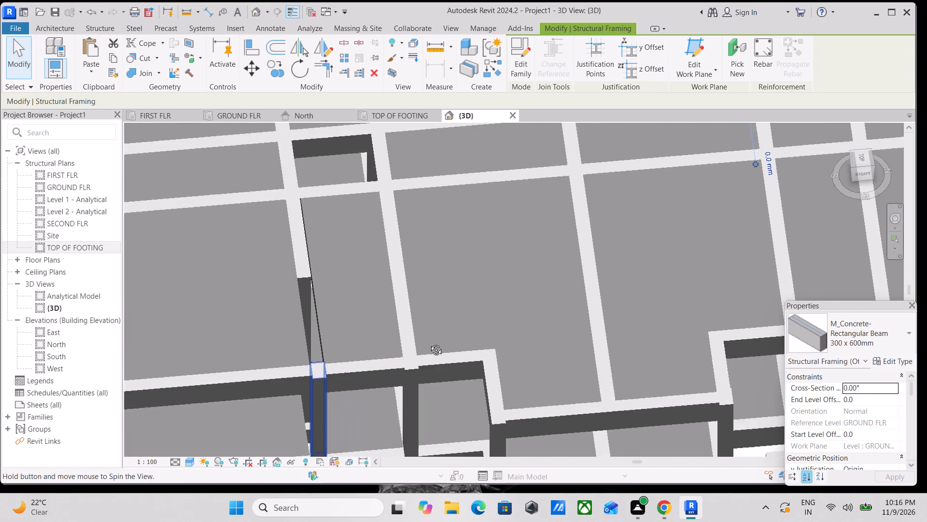
shift+middle_drag(429, 343, 428, 342)
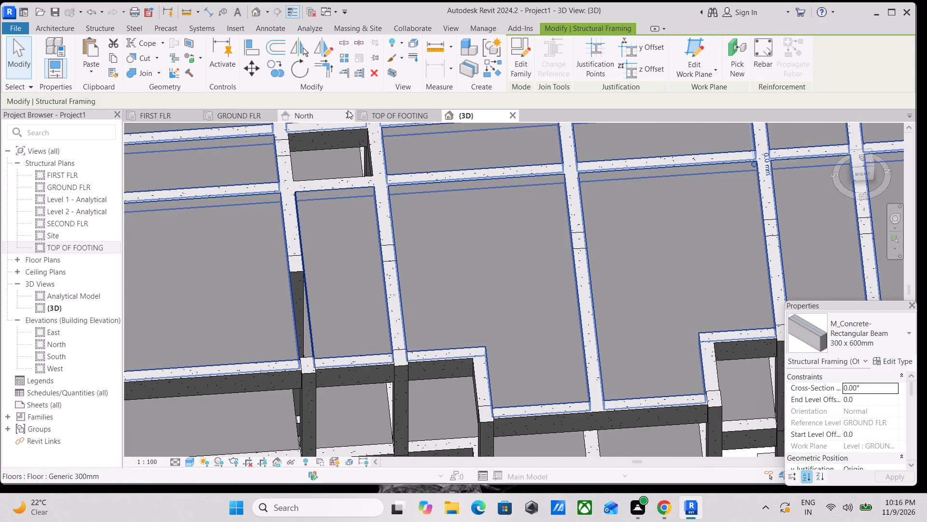
Draw a 300 x 600mm concrete beam on FIRST FLR along grid F, from the column end west to the next perpendicular beam.
click(138, 116)
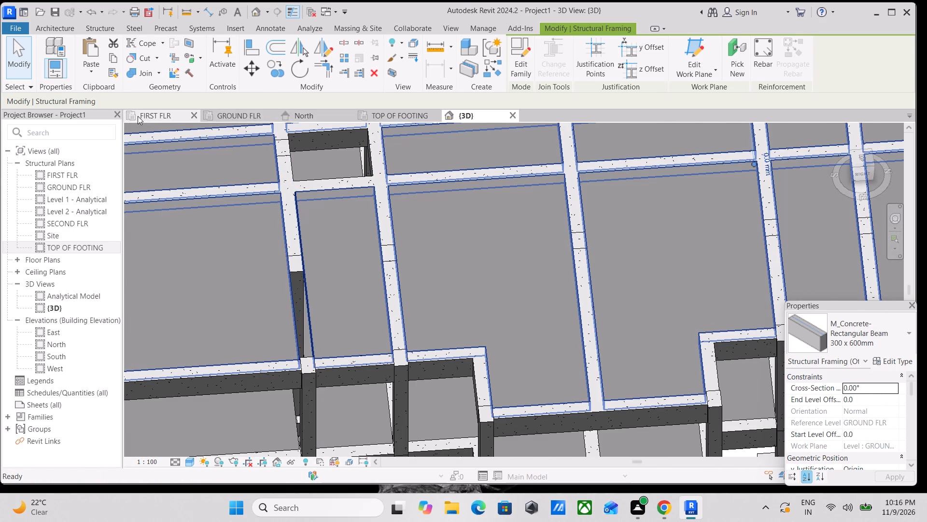
scroll(480, 385, up, 2)
middle_drag(498, 225, 498, 226)
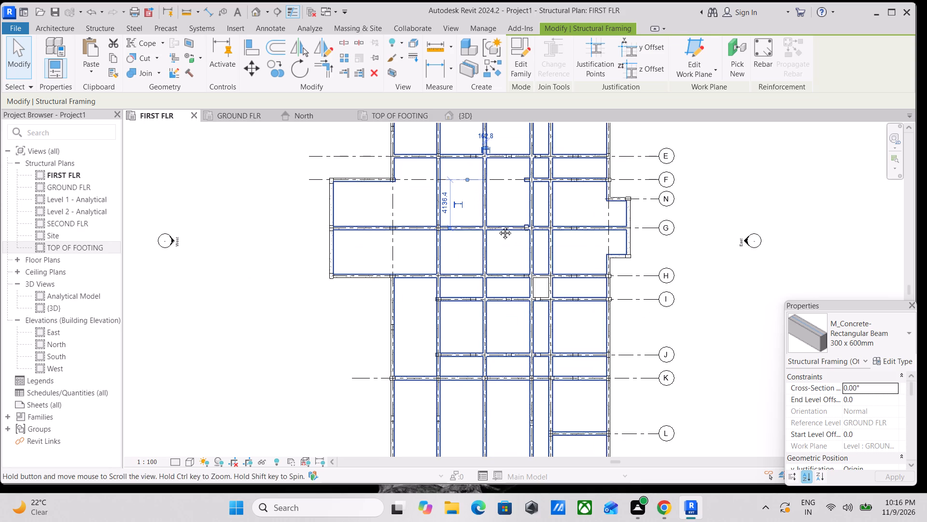
middle_drag(498, 226, 500, 254)
scroll(519, 204, up, 13)
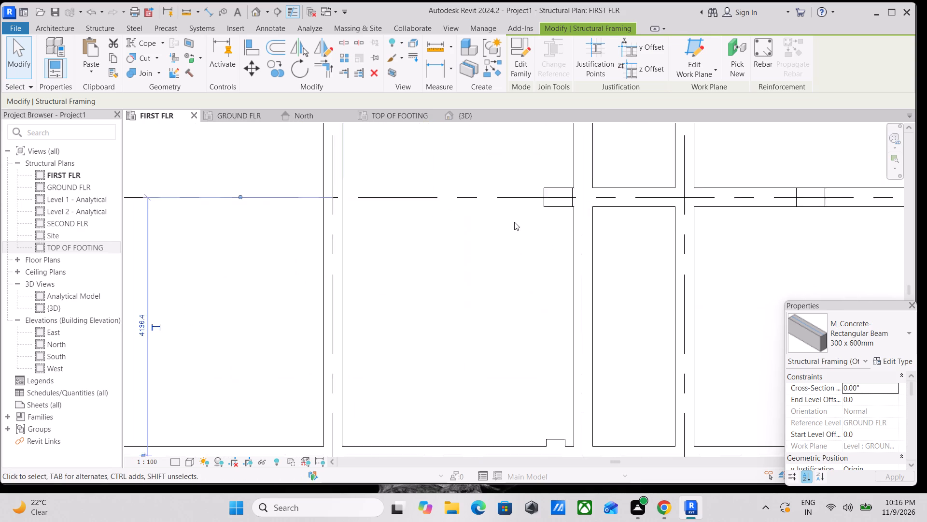
scroll(514, 222, up, 2)
text(BM)
scroll(591, 193, up, 3)
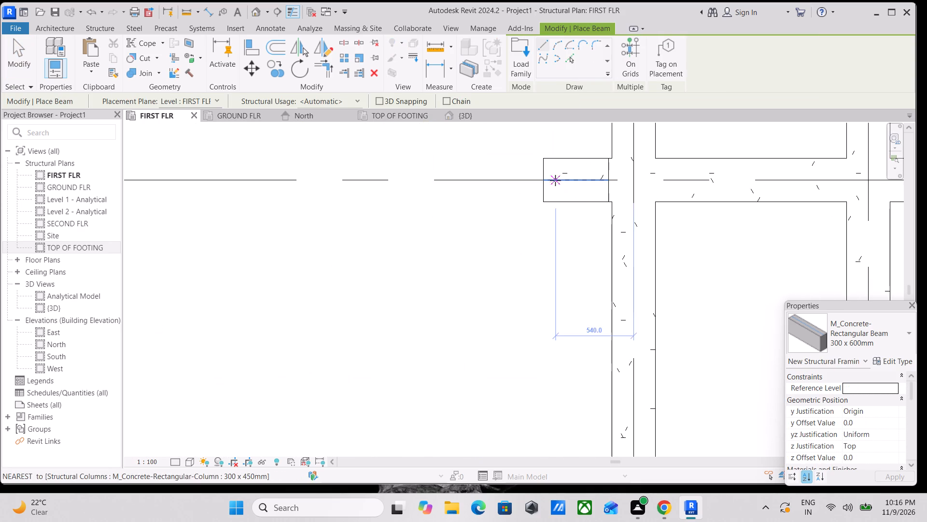
click(546, 183)
scroll(417, 203, down, 1)
middle_drag(417, 203, 855, 258)
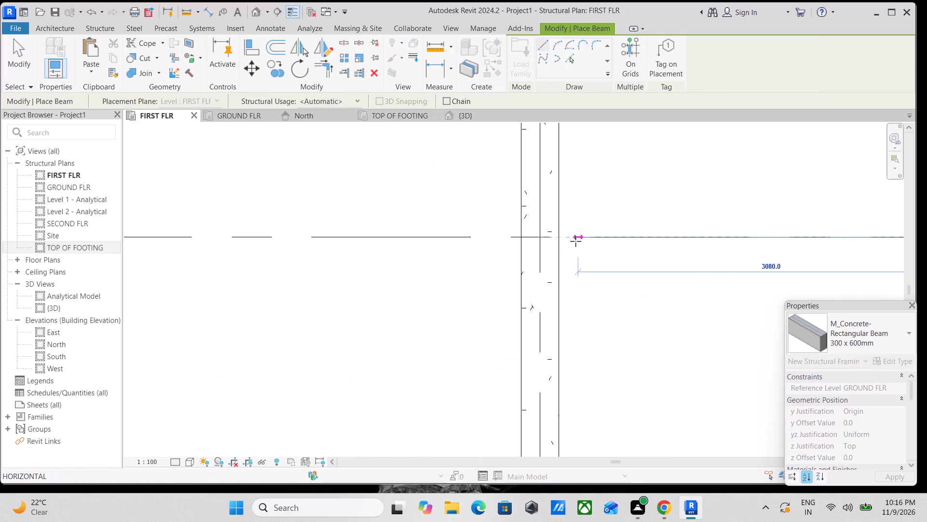
click(557, 244)
scroll(574, 243, down, 1)
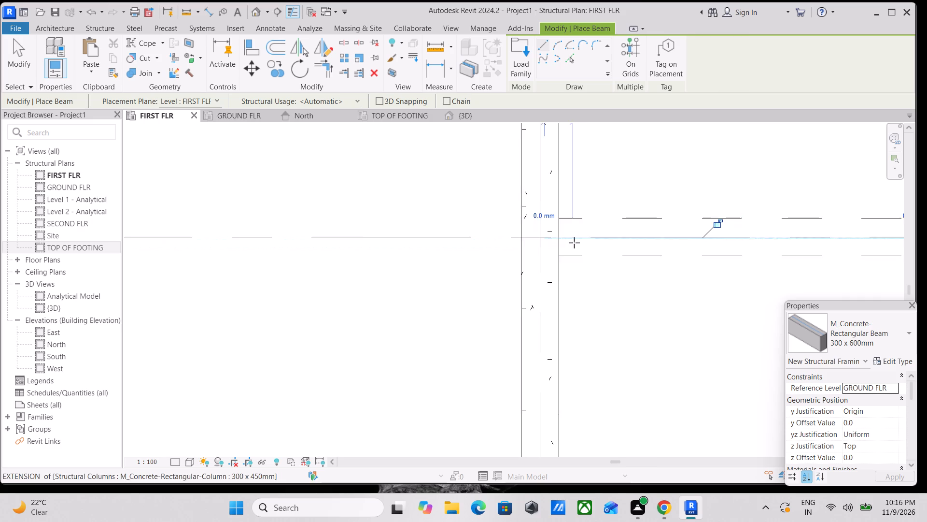
key(Escape)
key(Escape)
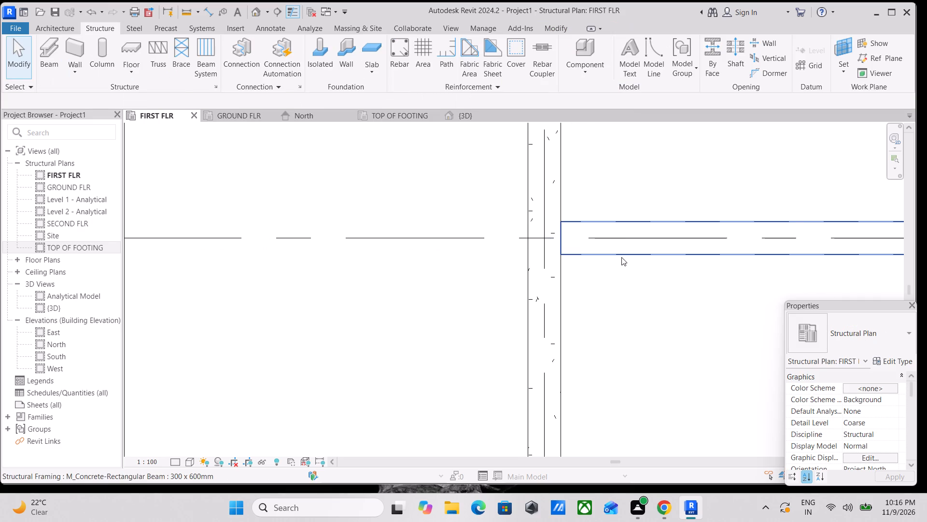
Select the new grid F beam and examine its display and position in the FIRST FLR plan, including the view's visibility overrides.
click(621, 257)
scroll(629, 256, down, 1)
click(630, 257)
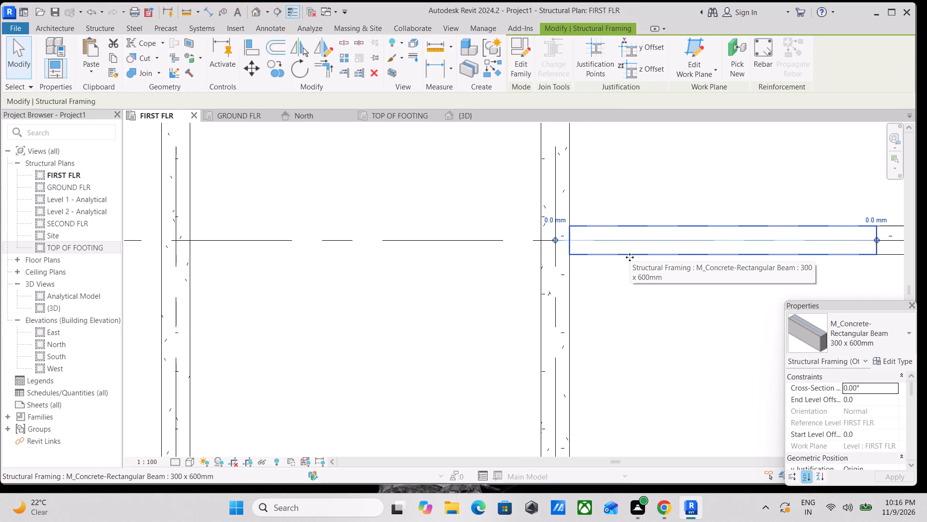
text(VV)
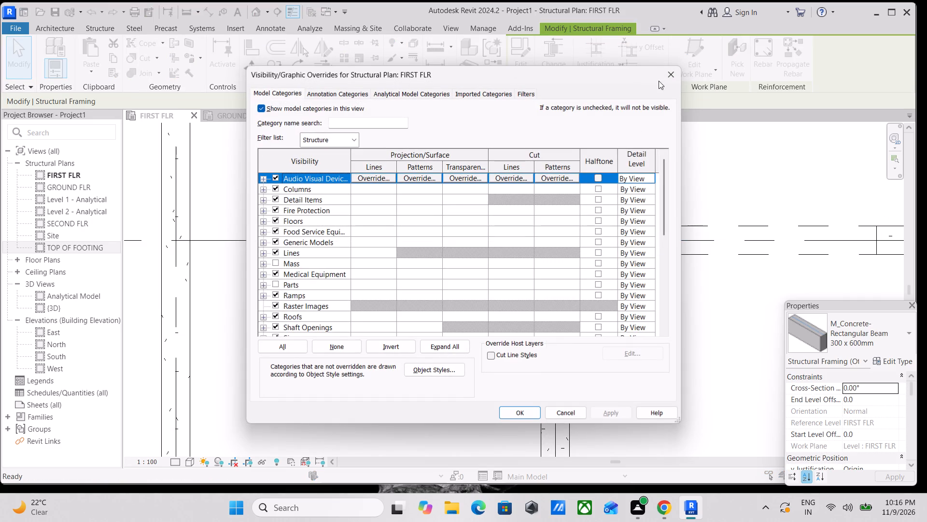
click(668, 75)
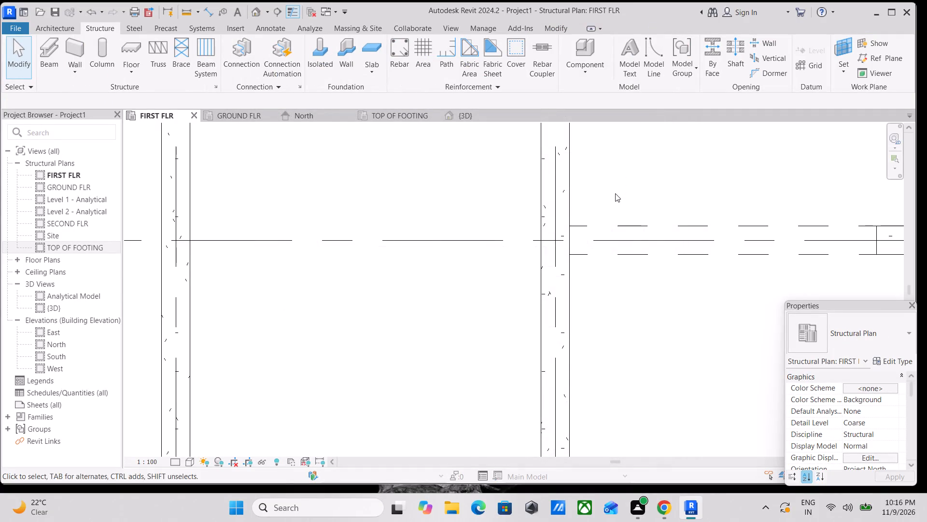
key(Escape)
scroll(611, 203, down, 1)
click(604, 221)
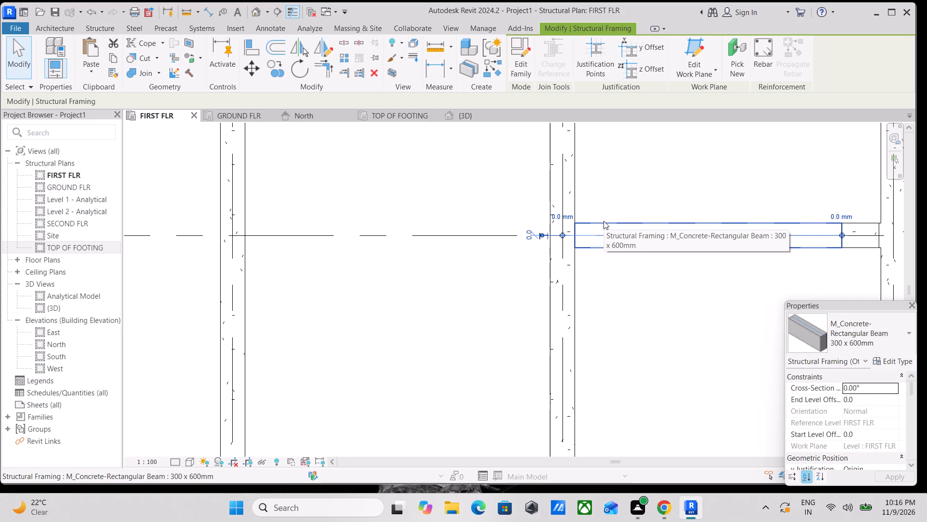
scroll(604, 222, down, 3)
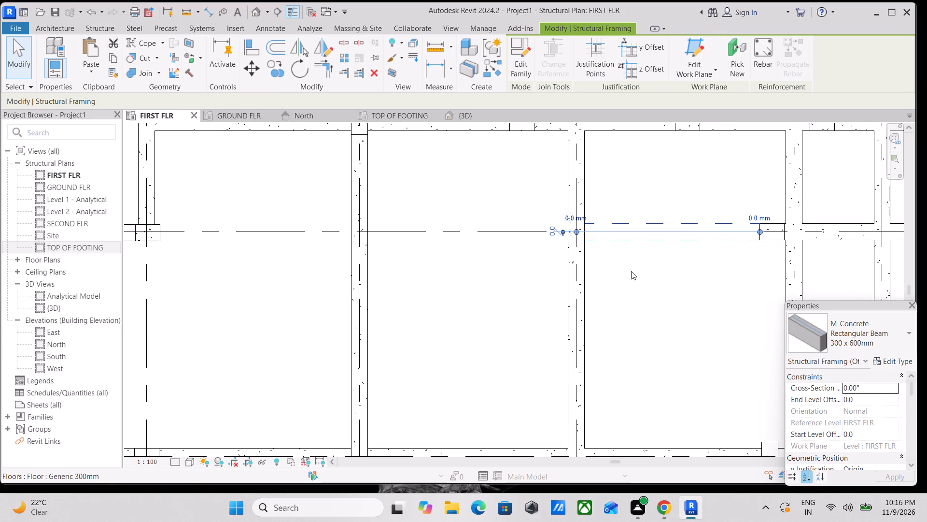
key(Escape)
scroll(636, 263, down, 2)
middle_drag(632, 261, 613, 252)
scroll(613, 252, down, 1)
scroll(626, 252, up, 1)
scroll(644, 248, down, 2)
middle_drag(641, 246, 573, 237)
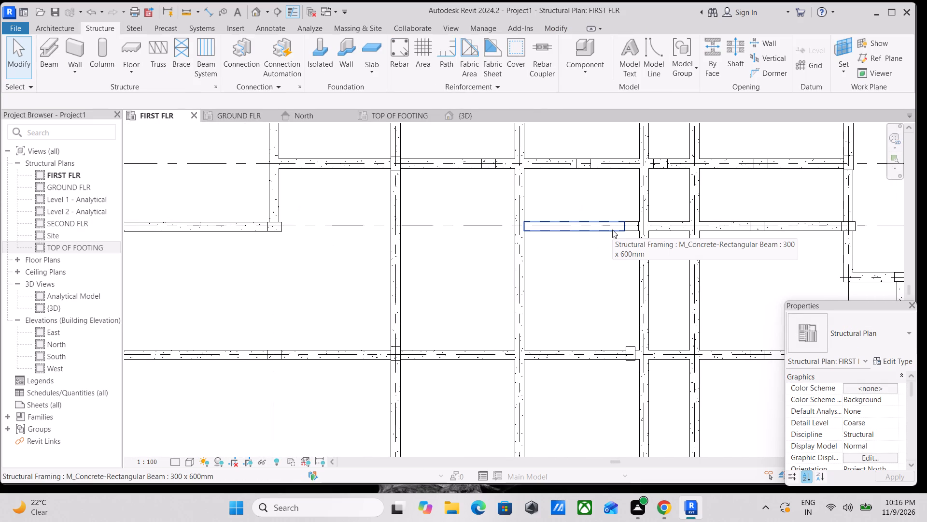
Examine the beam, column and footing connections in 3D from the side and from below the slabs.
click(460, 115)
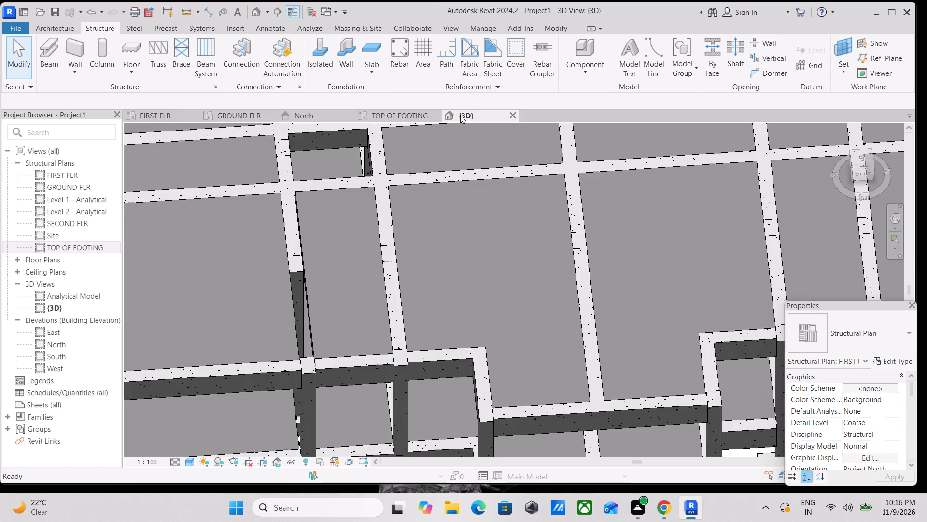
scroll(524, 204, down, 1)
middle_drag(522, 199, 503, 161)
shift+middle_drag(520, 250, 523, 213)
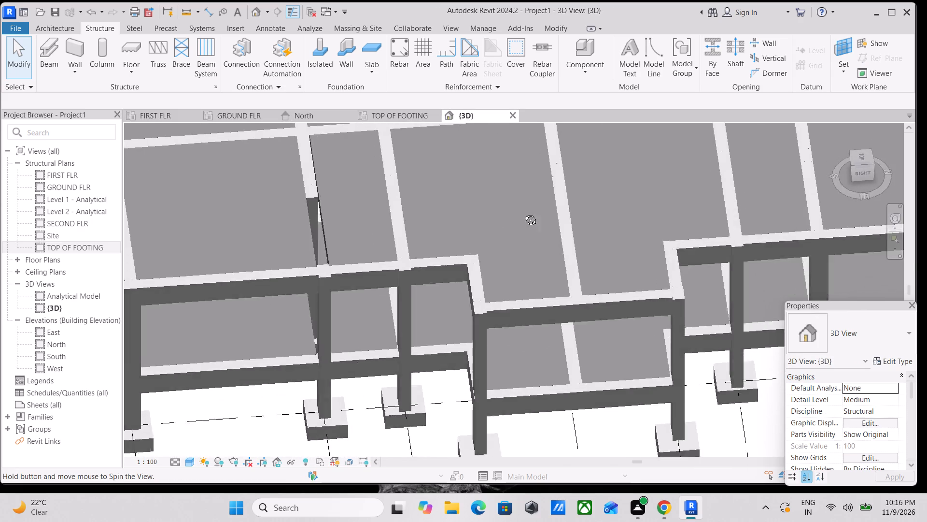
shift+middle_drag(523, 213, 547, 140)
scroll(566, 267, up, 1)
shift+middle_drag(573, 248, 621, 141)
middle_drag(590, 257, 590, 456)
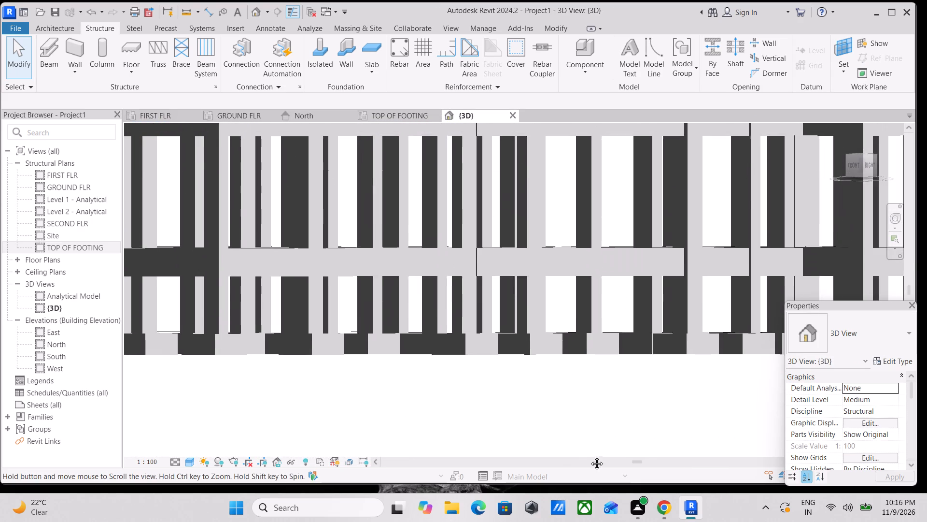
middle_drag(590, 456, 590, 457)
shift+middle_drag(617, 293, 485, 233)
shift+scroll(485, 233, down, 1)
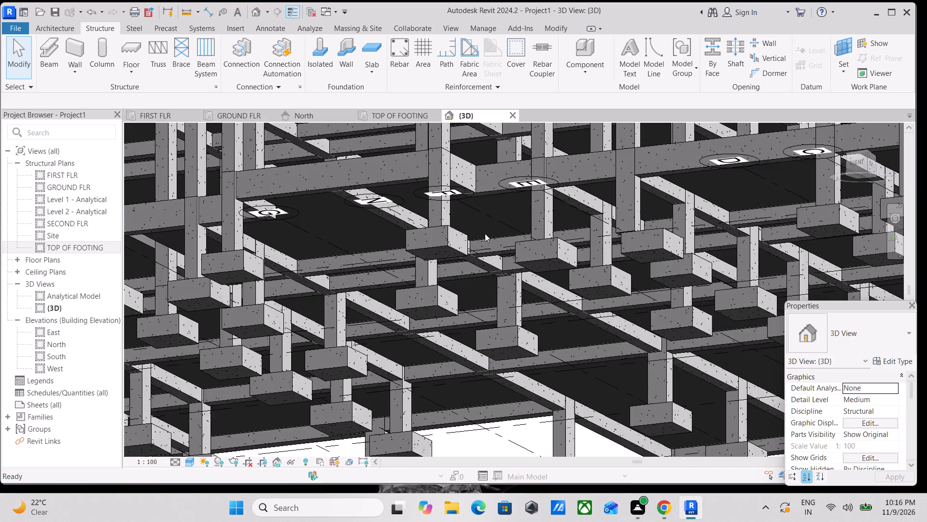
shift+middle_drag(484, 233, 425, 156)
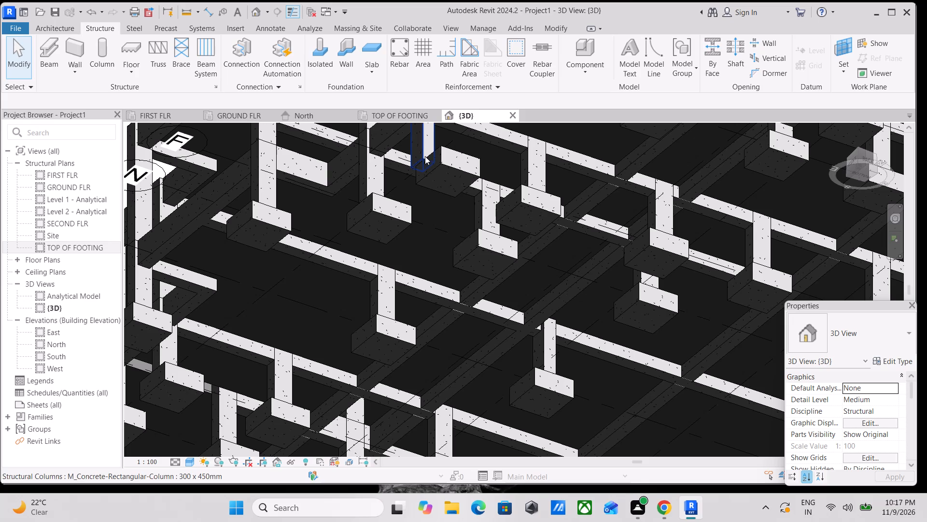
Examine the whole structural frame in 3D from above and from several sides for missing beams.
scroll(435, 150, down, 1)
shift+middle_drag(435, 139, 475, 285)
shift+scroll(476, 288, up, 1)
scroll(478, 234, down, 1)
shift+middle_drag(479, 238, 586, 374)
shift+scroll(586, 375, up, 1)
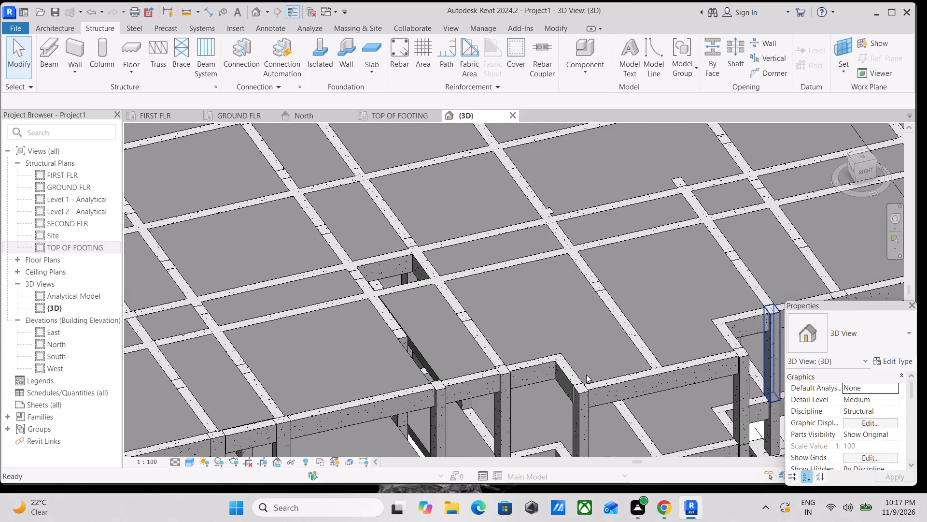
shift+middle_drag(580, 373, 492, 361)
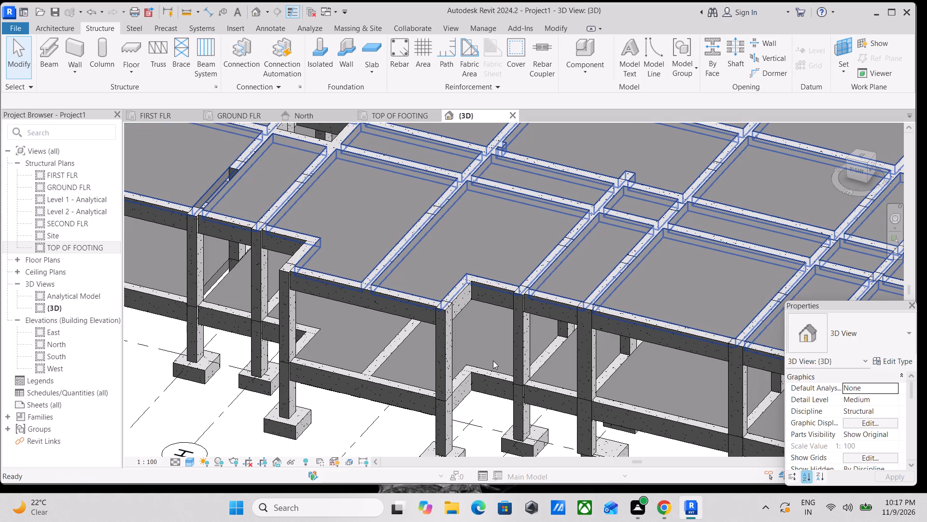
scroll(590, 304, down, 3)
scroll(601, 236, down, 2)
middle_drag(564, 259, 590, 277)
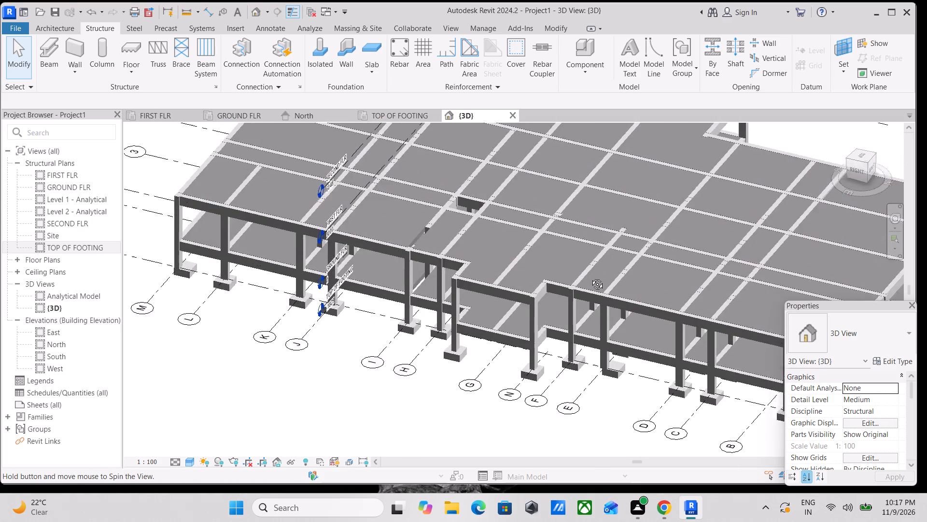
middle_drag(590, 277, 662, 363)
middle_drag(582, 254, 742, 128)
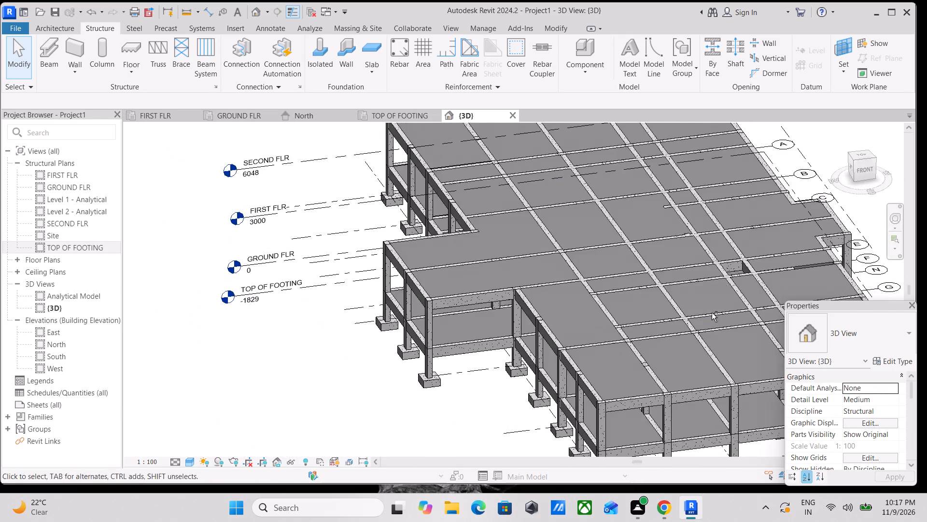
shift+middle_drag(711, 311, 706, 264)
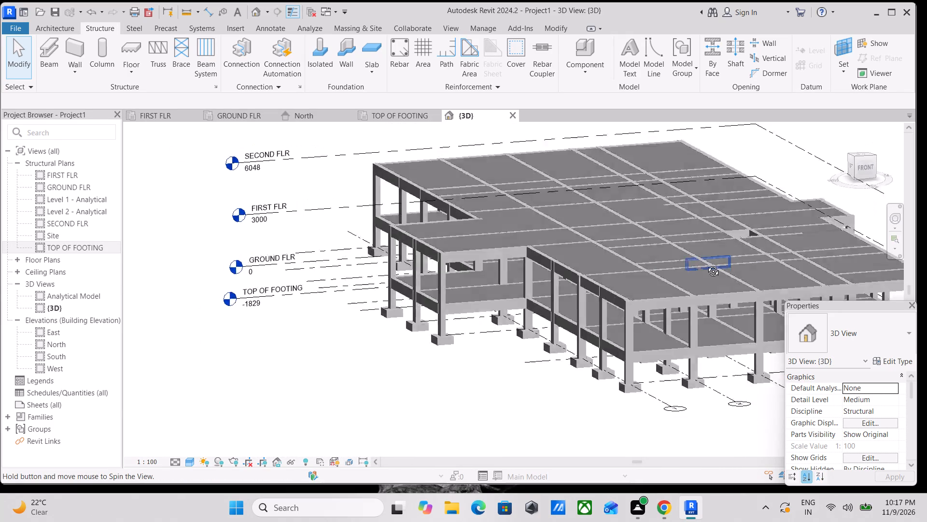
shift+middle_drag(706, 264, 689, 272)
scroll(689, 272, up, 2)
scroll(610, 255, down, 4)
scroll(341, 124, down, 2)
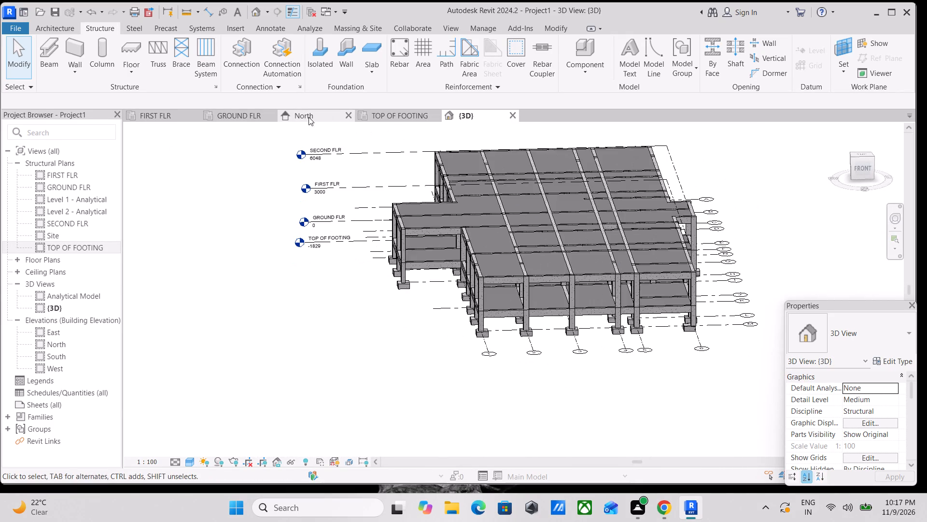
scroll(247, 121, down, 3)
scroll(483, 241, up, 4)
scroll(477, 283, up, 3)
scroll(477, 280, down, 2)
middle_drag(477, 279, 566, 284)
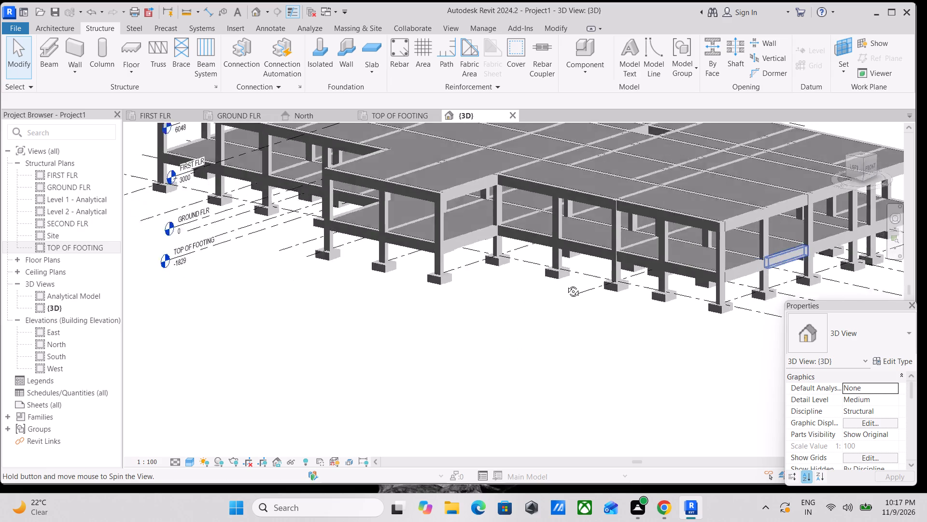
middle_drag(566, 284, 568, 285)
Examine the upper-floor beams around the slab opening and the grid I gap in 3D from above and from the side.
shift+scroll(571, 287, up, 1)
middle_drag(639, 211, 633, 321)
shift+middle_drag(655, 249, 608, 300)
shift+scroll(608, 300, up, 3)
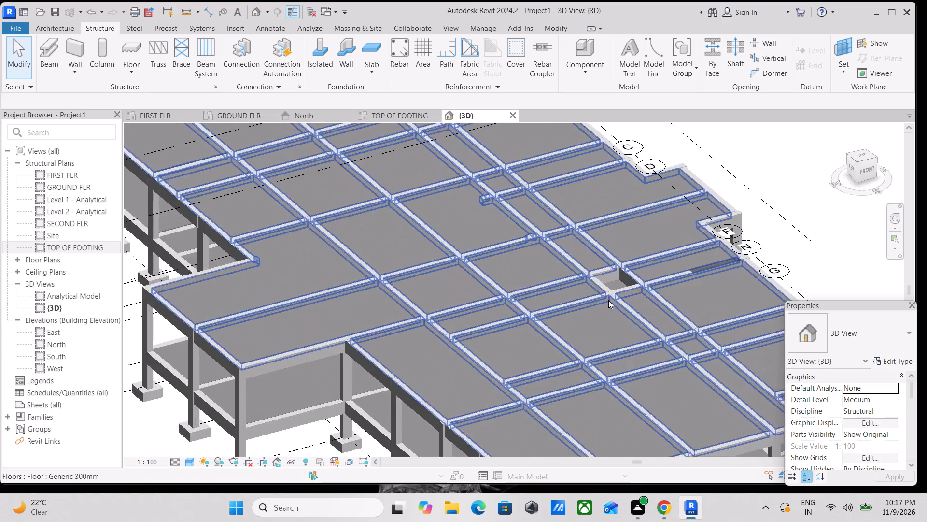
scroll(629, 283, down, 1)
middle_drag(628, 282, 534, 285)
scroll(534, 285, up, 4)
middle_drag(532, 278, 510, 302)
shift+middle_drag(508, 299, 498, 353)
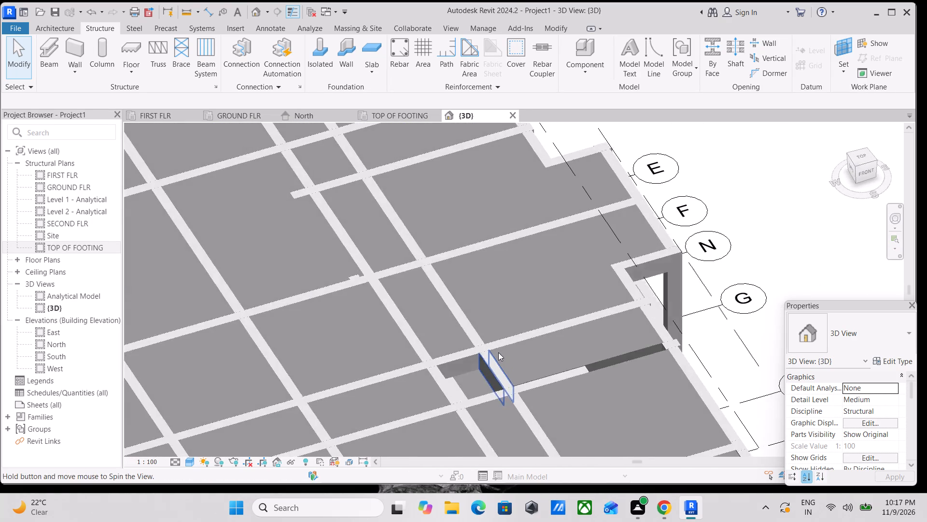
middle_drag(506, 350, 677, 197)
shift+scroll(677, 197, up, 1)
scroll(675, 203, down, 1)
middle_drag(675, 203, 674, 195)
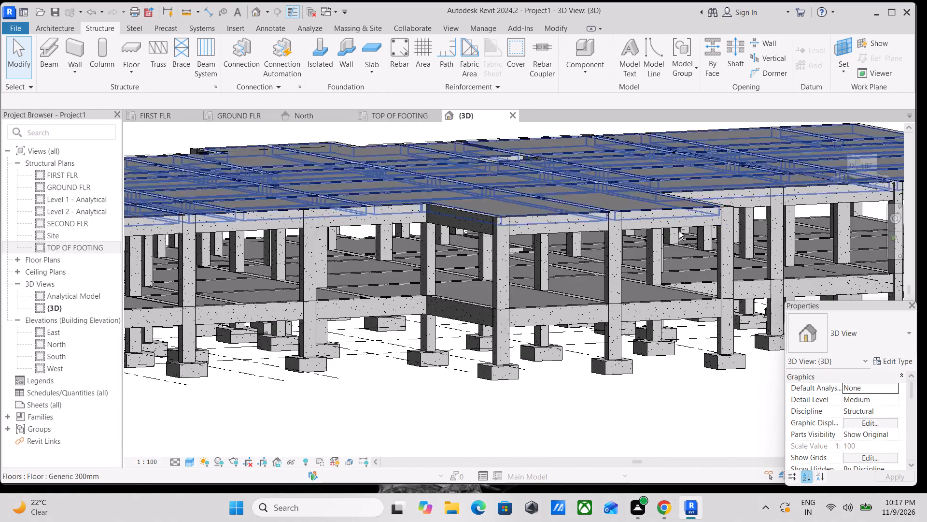
middle_drag(642, 319, 577, 322)
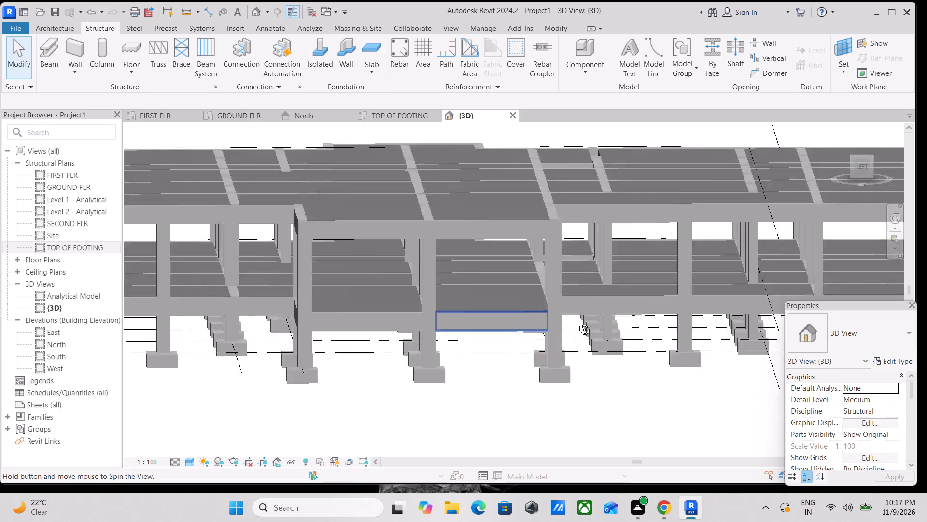
middle_drag(577, 322, 422, 470)
scroll(618, 291, down, 3)
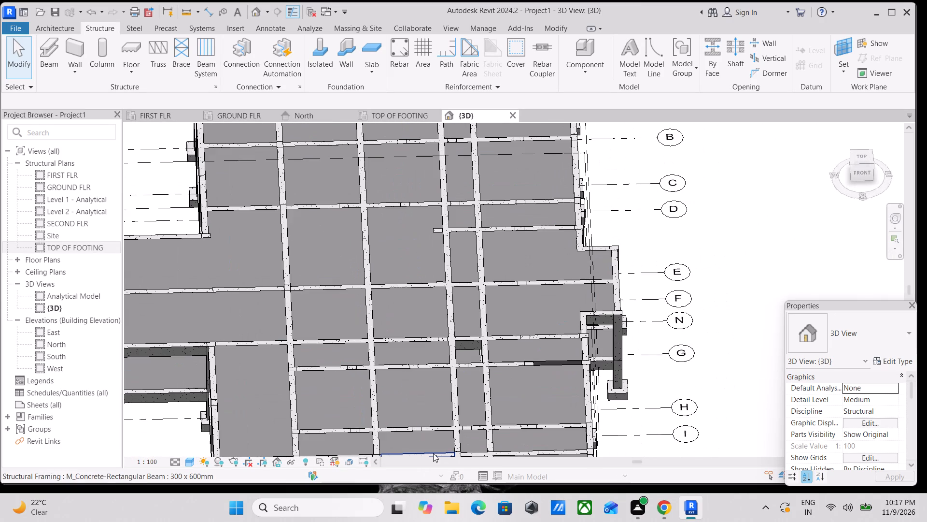
scroll(435, 440, up, 3)
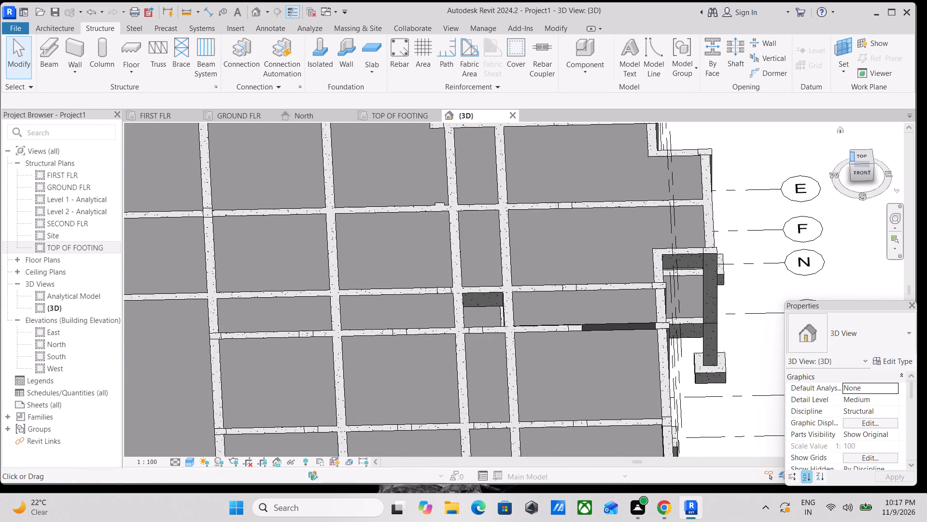
Orient the 3D model to the top view and examine the beam layout around the slab opening between grids H and I.
click(857, 160)
scroll(545, 309, up, 10)
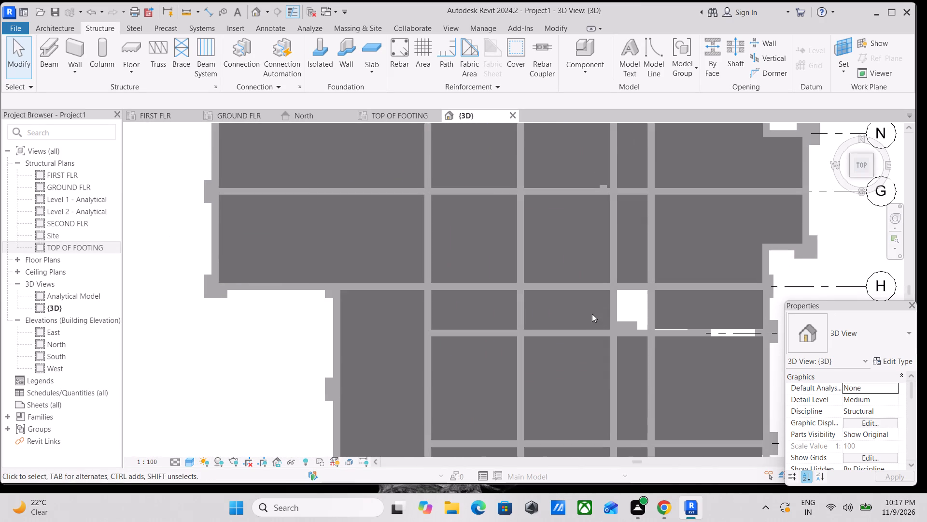
scroll(592, 314, up, 6)
middle_drag(614, 306, 579, 311)
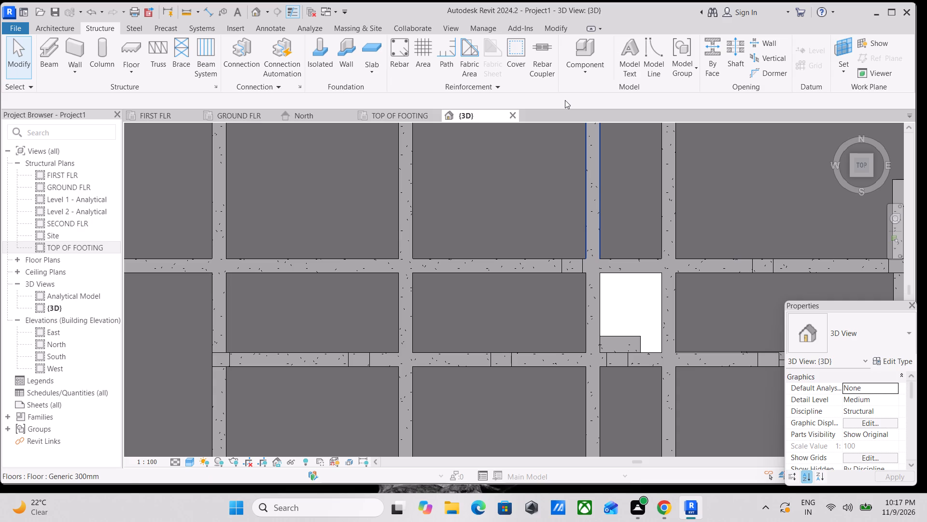
scroll(565, 100, up, 2)
scroll(449, 49, up, 2)
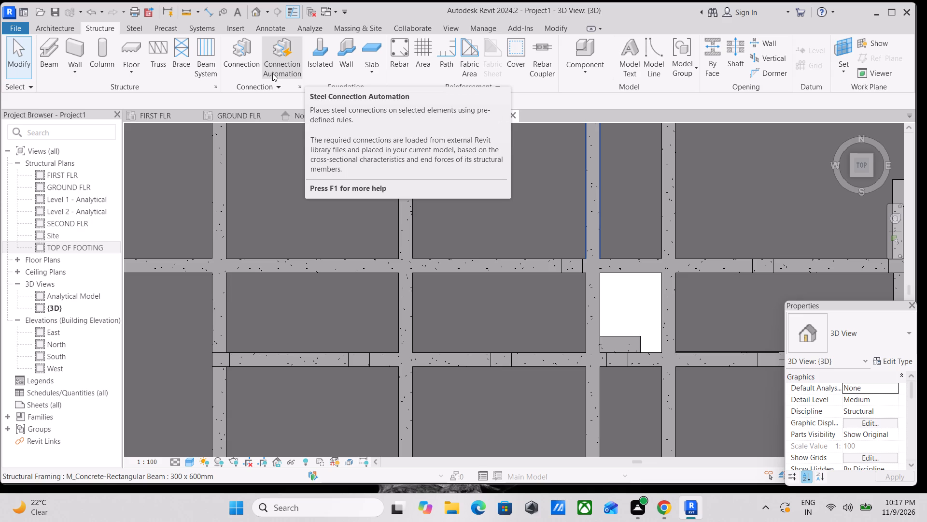
scroll(391, 143, up, 2)
scroll(449, 181, down, 1)
middle_drag(431, 174, 328, 145)
scroll(456, 243, up, 3)
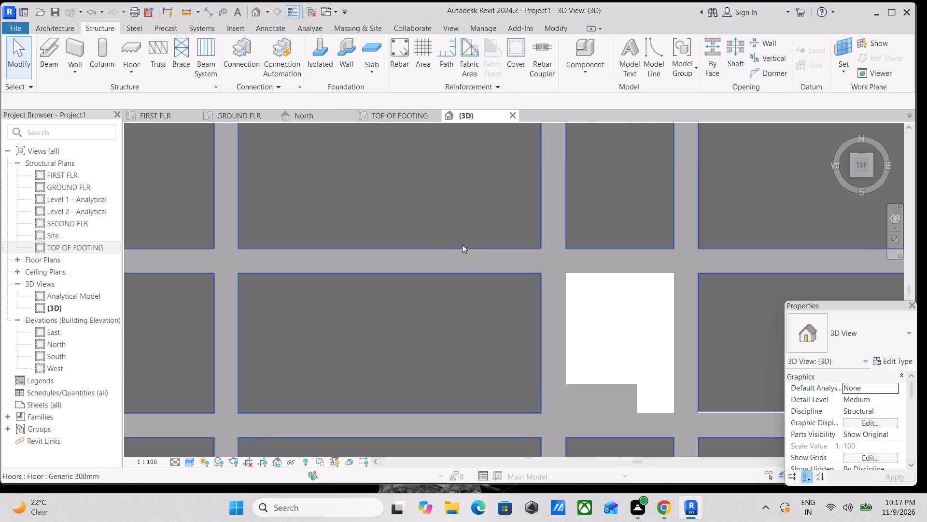
Create a Generic 300mm structural floor on FIRST FLR with a rectangular boundary filling the slab opening between grids H and I.
click(129, 72)
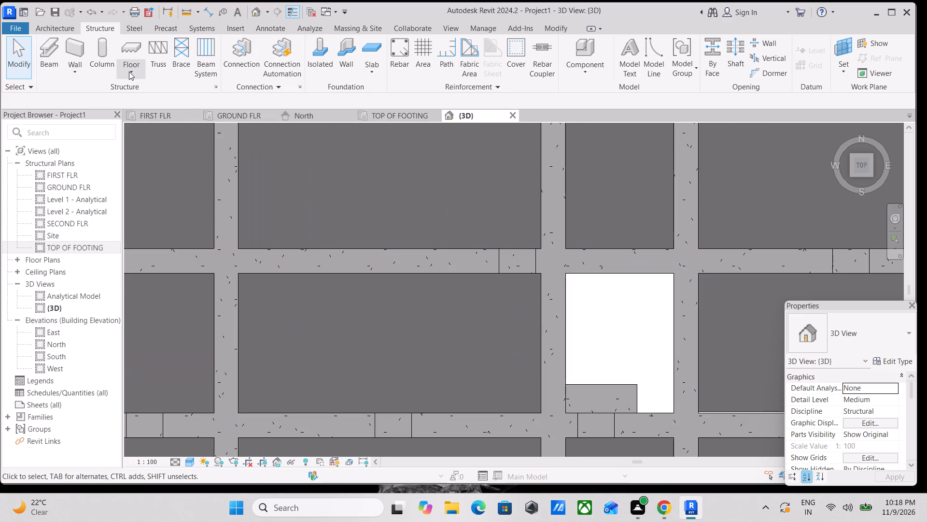
click(141, 87)
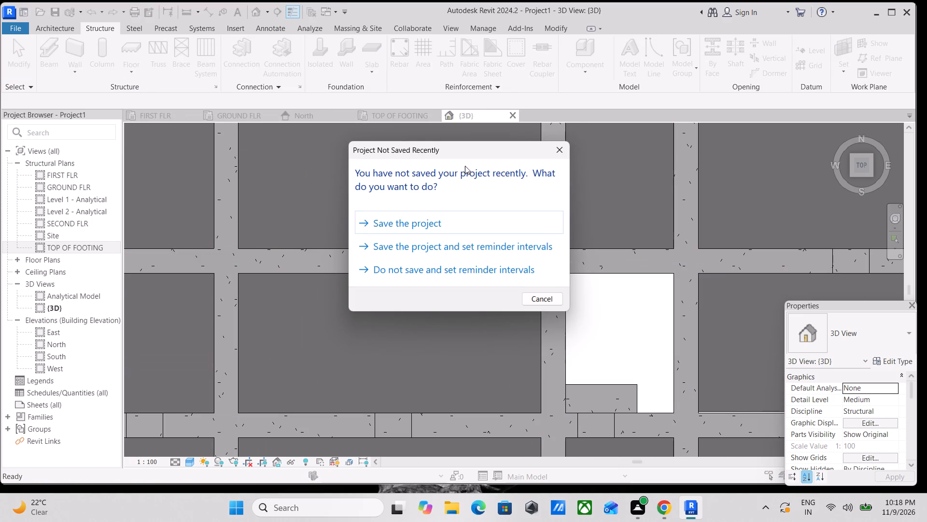
click(562, 149)
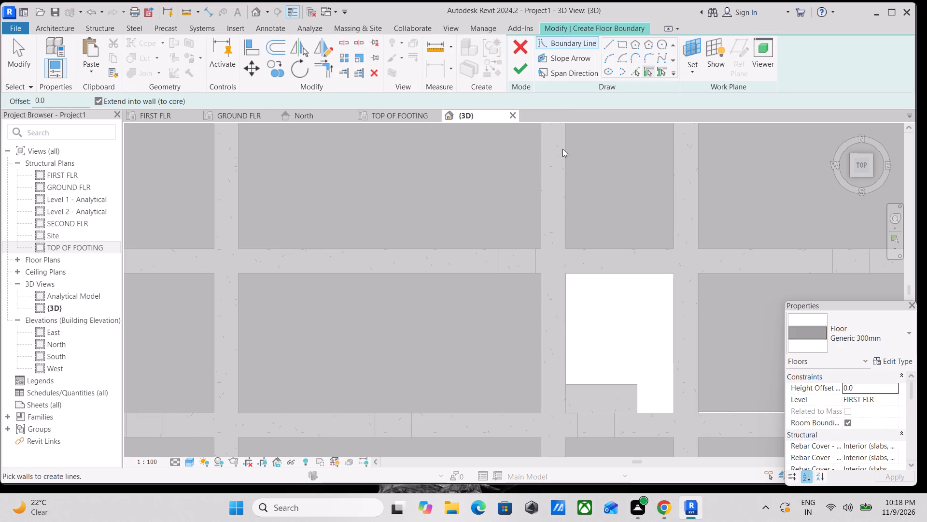
click(619, 40)
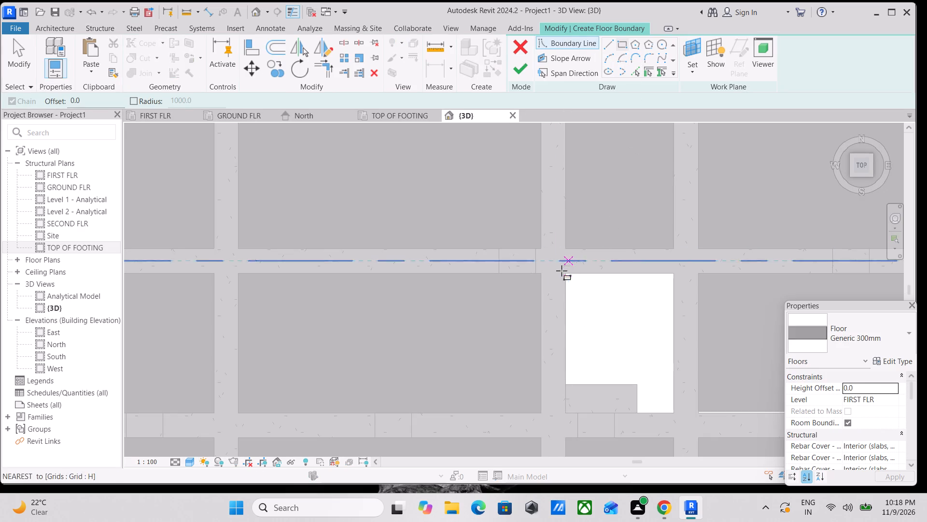
scroll(558, 274, up, 4)
click(571, 269)
middle_drag(616, 356, 494, 174)
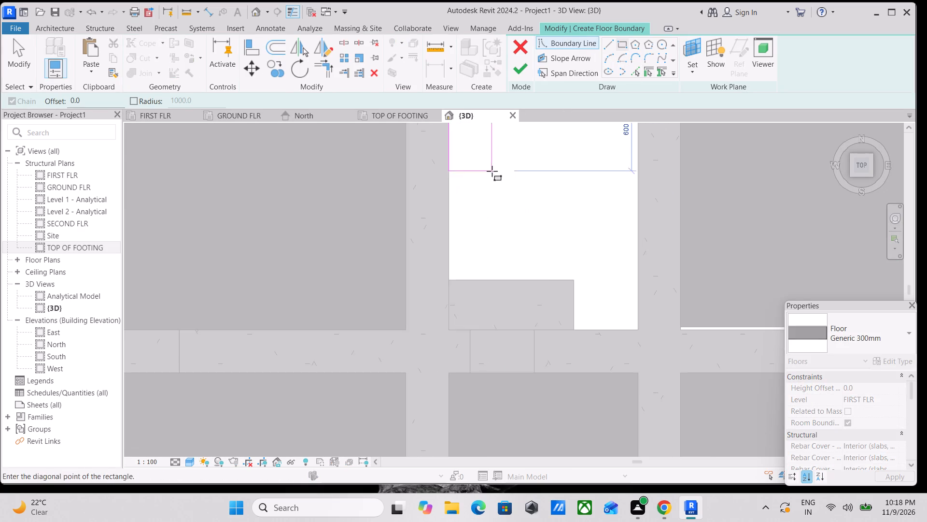
click(637, 330)
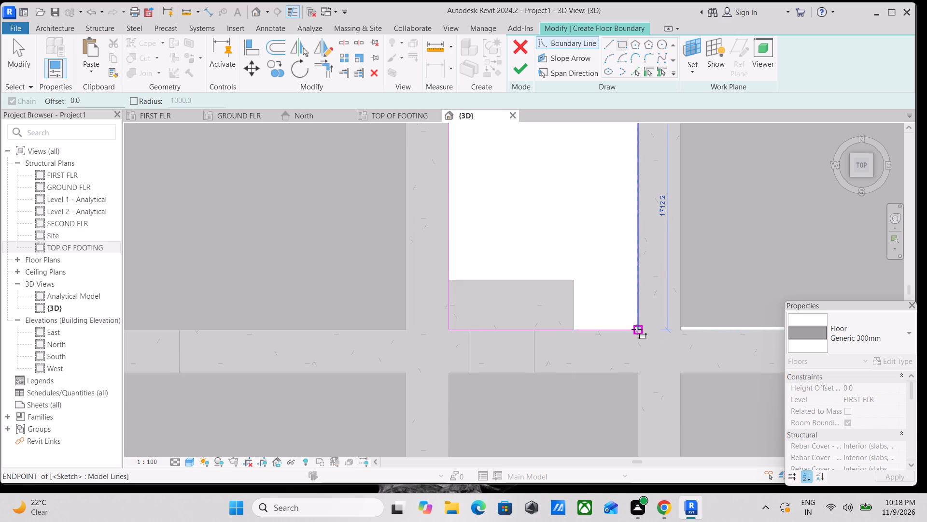
scroll(551, 205, down, 4)
scroll(878, 389, down, 1)
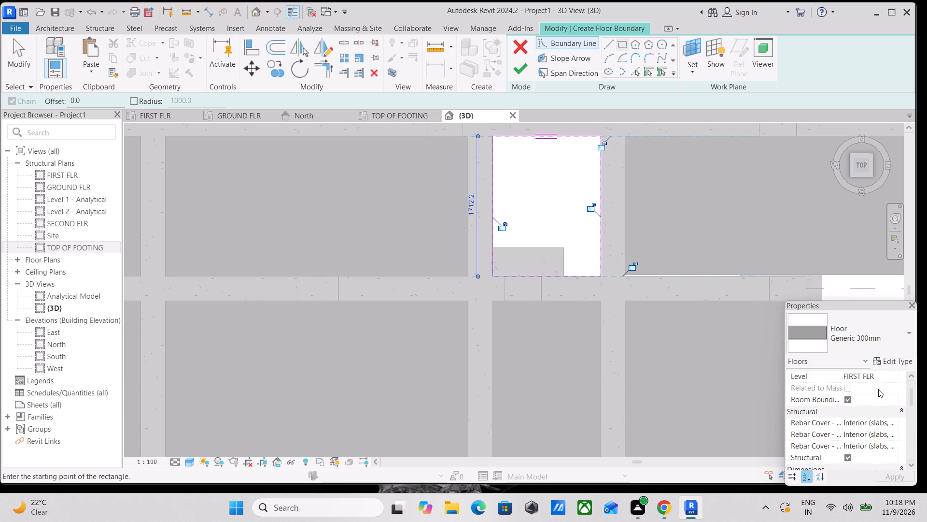
click(512, 69)
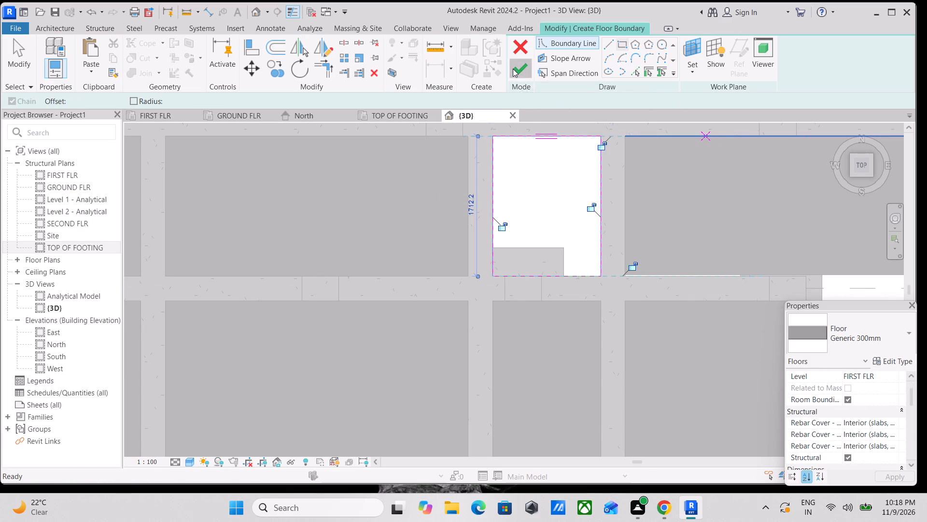
Examine the new infill slab and its surrounding beams in 3D from the side and from above.
scroll(561, 189, down, 2)
scroll(577, 248, down, 2)
scroll(568, 294, down, 2)
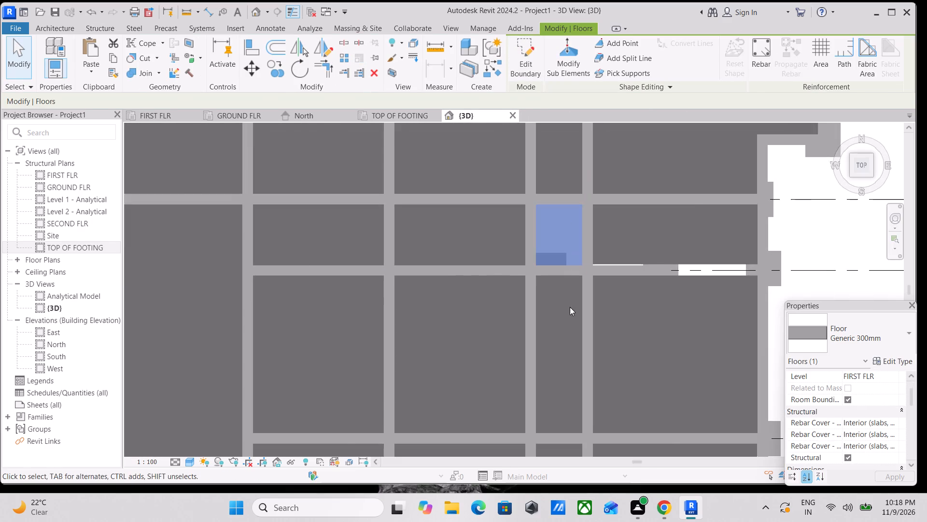
shift+middle_drag(570, 304, 625, 110)
shift+middle_drag(623, 249, 688, 106)
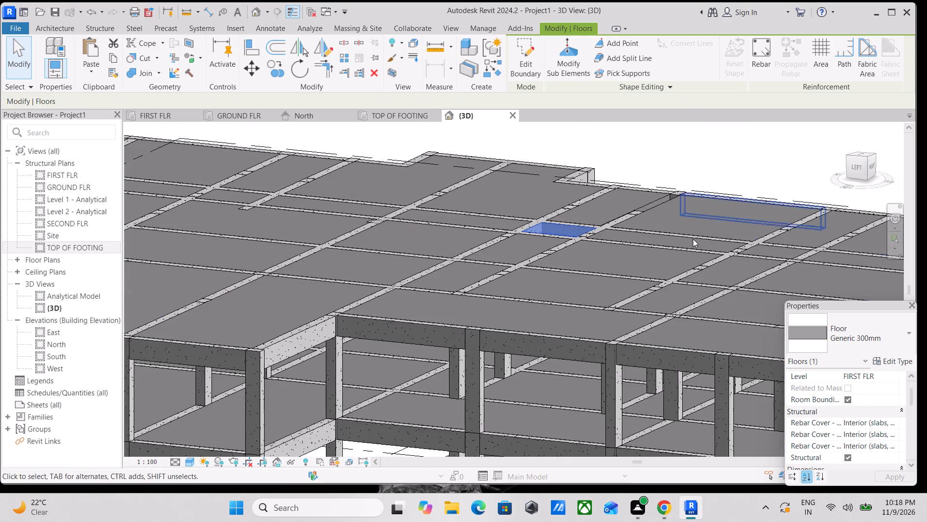
shift+middle_drag(690, 252, 433, 268)
scroll(534, 241, up, 4)
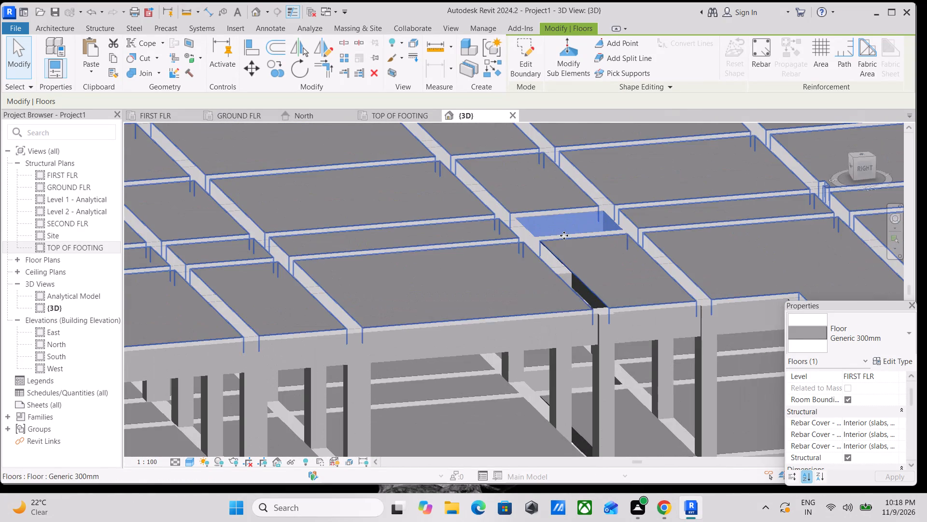
scroll(560, 240, down, 1)
shift+middle_drag(559, 242, 537, 391)
shift+middle_drag(546, 296, 550, 405)
shift+middle_drag(617, 248, 618, 210)
scroll(539, 224, up, 4)
Copy the infill slab between grids H and I and paste it aligned to the GROUND FLR level.
key(Escape)
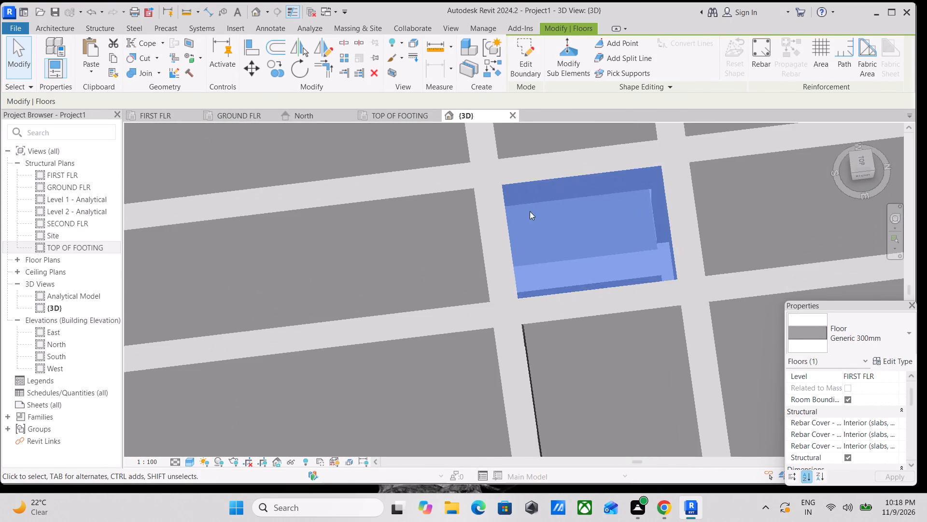
click(506, 185)
scroll(573, 259, down, 2)
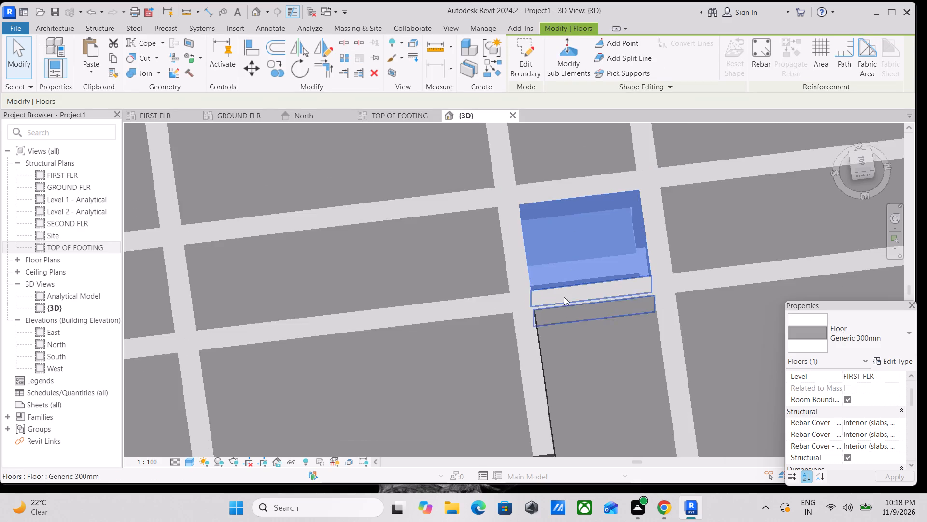
shift+middle_drag(562, 348, 587, 174)
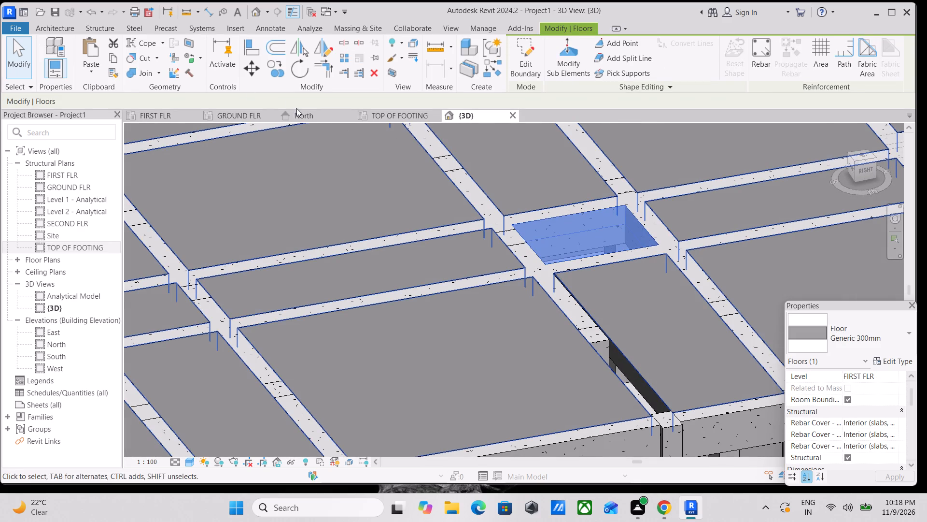
click(111, 60)
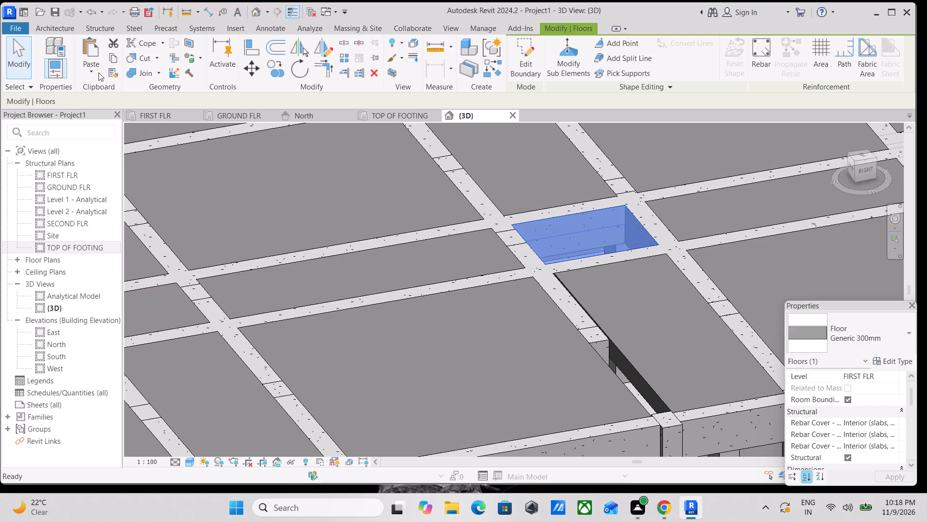
click(93, 70)
click(102, 120)
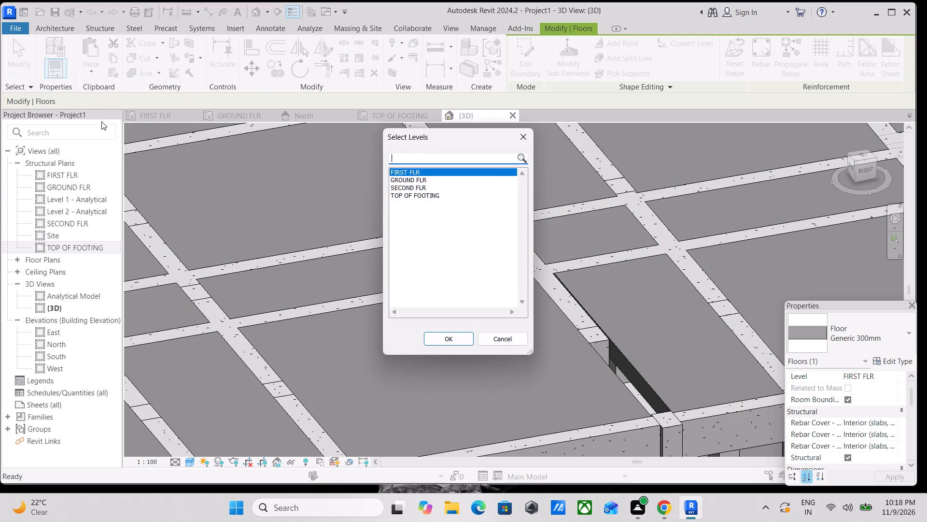
click(426, 177)
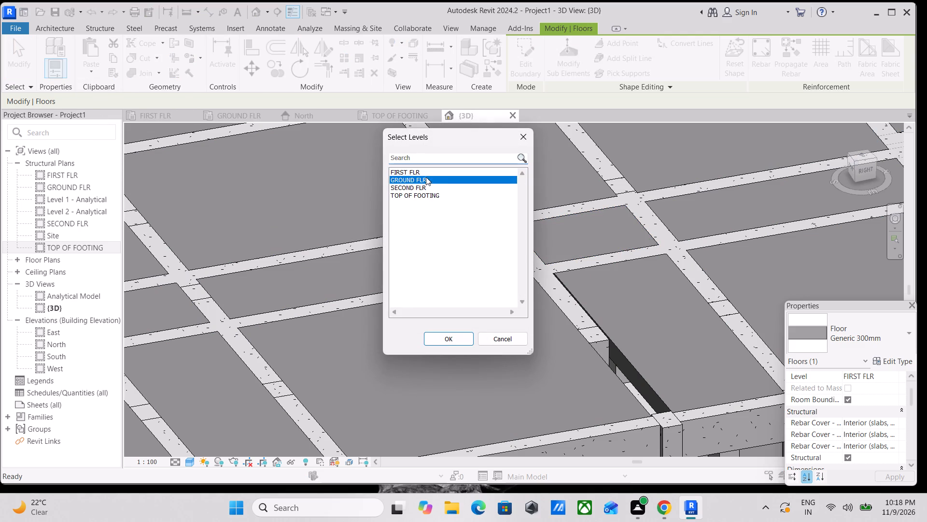
click(454, 337)
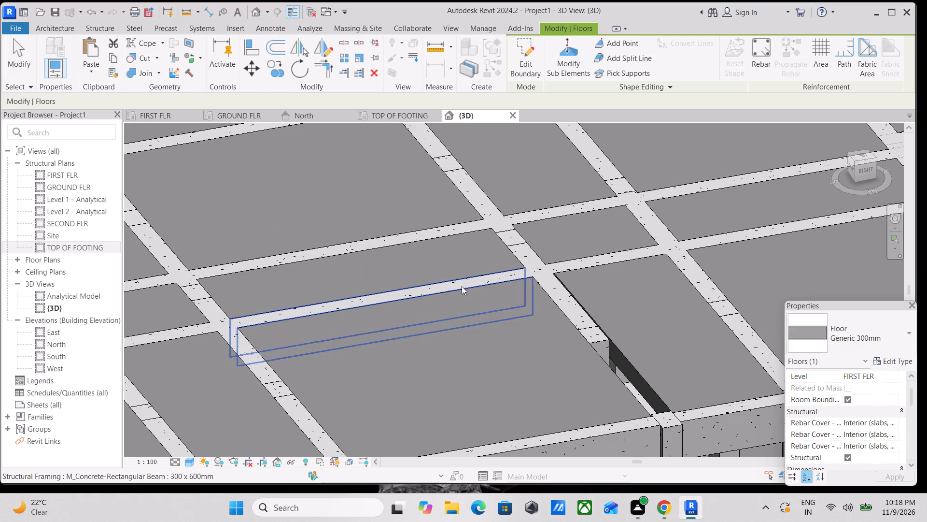
Examine the pasted ground-floor slab and the grid I beam gap near the building edge in 3D from several angles.
scroll(462, 286, down, 5)
shift+middle_drag(503, 297, 501, 178)
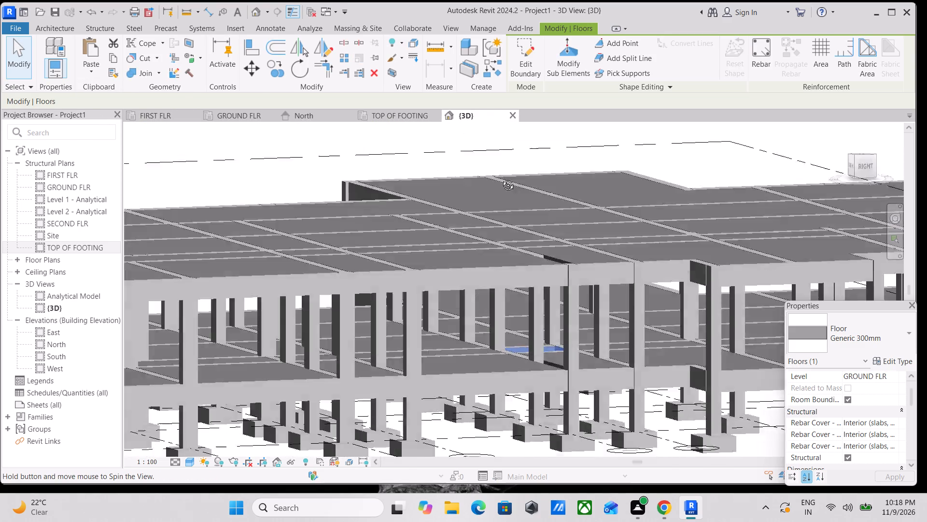
shift+middle_drag(501, 178, 472, 257)
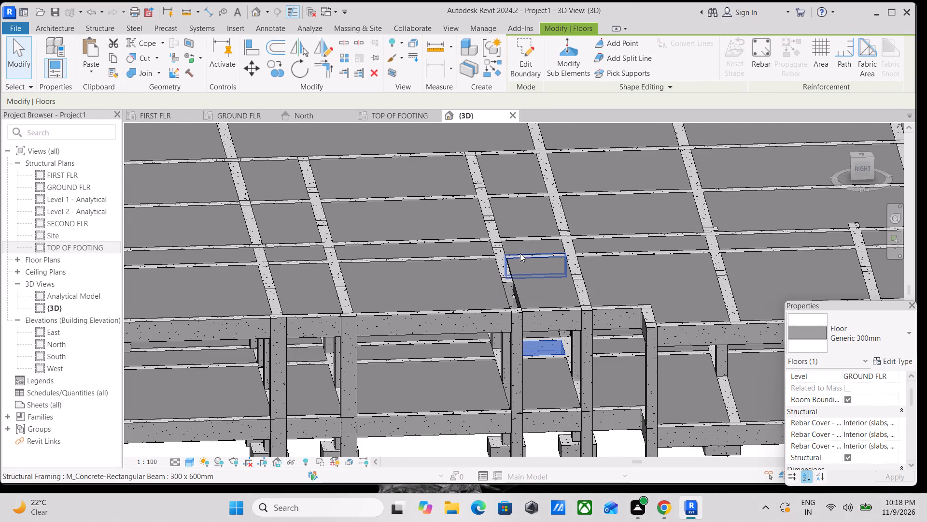
key(Escape)
shift+middle_drag(515, 228, 525, 408)
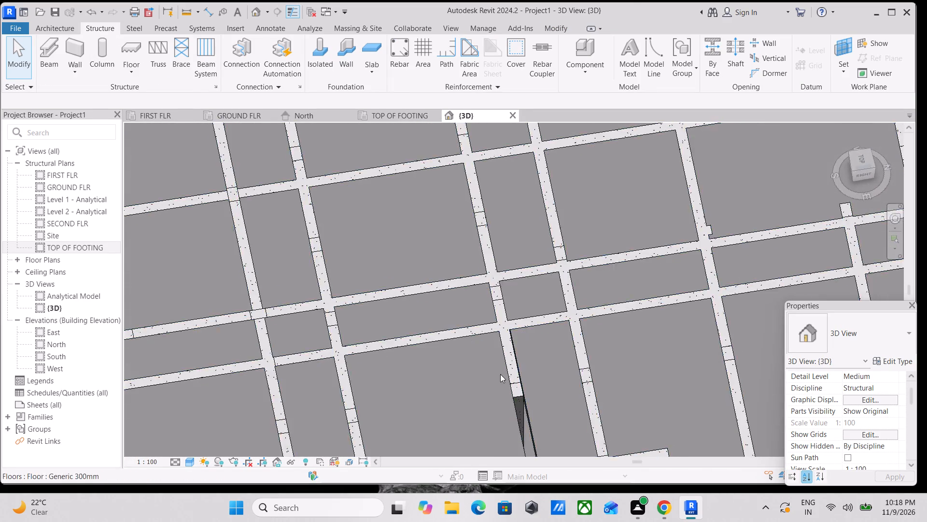
middle_drag(495, 360, 450, 177)
scroll(454, 182, down, 1)
shift+middle_drag(454, 182, 453, 312)
shift+scroll(455, 313, up, 1)
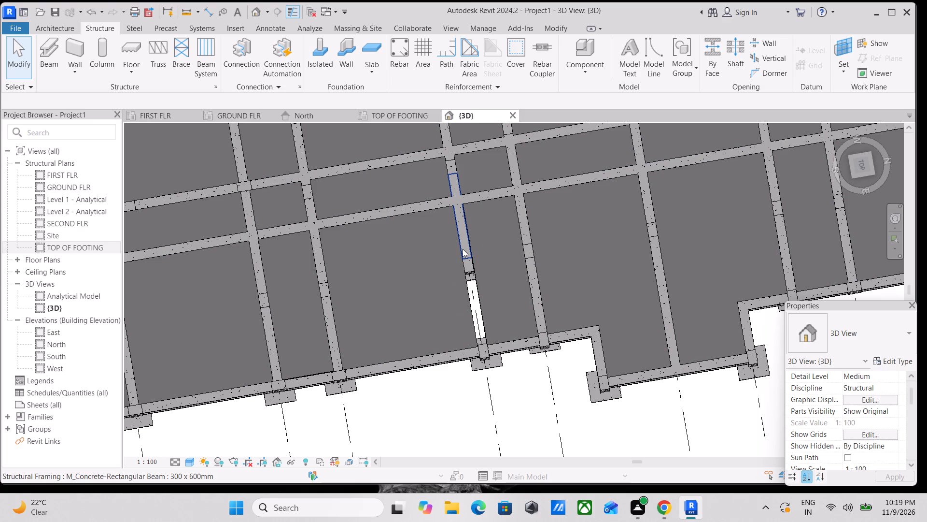
scroll(456, 237, down, 2)
middle_drag(497, 247, 497, 200)
scroll(497, 200, up, 5)
scroll(460, 187, up, 2)
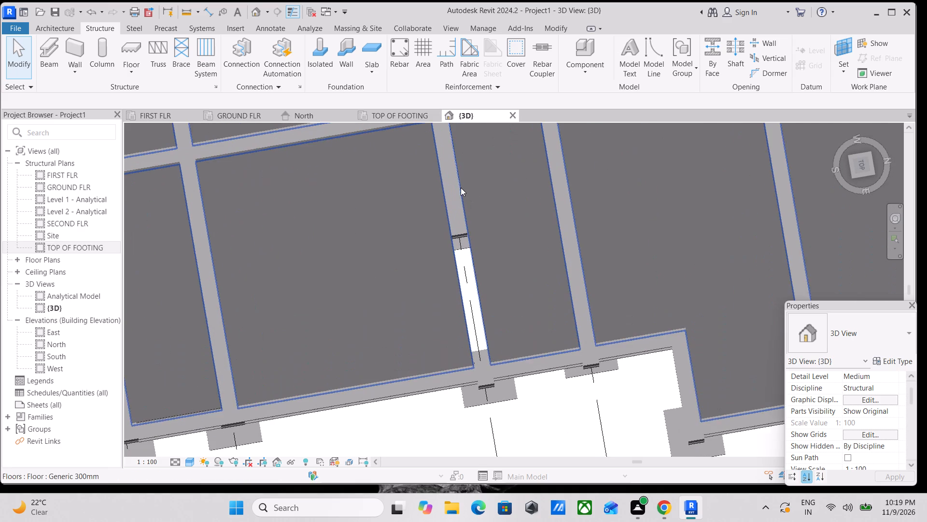
scroll(461, 188, down, 1)
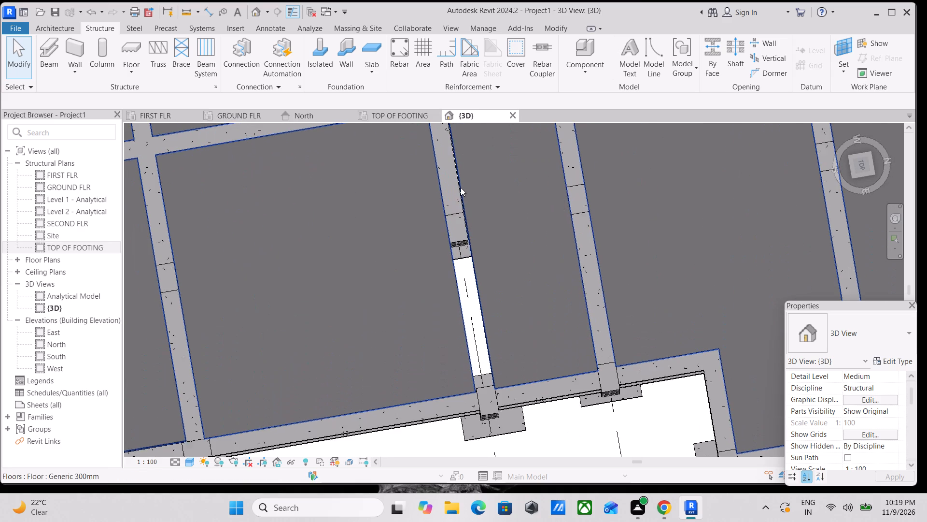
middle_drag(461, 188, 458, 168)
scroll(449, 203, up, 3)
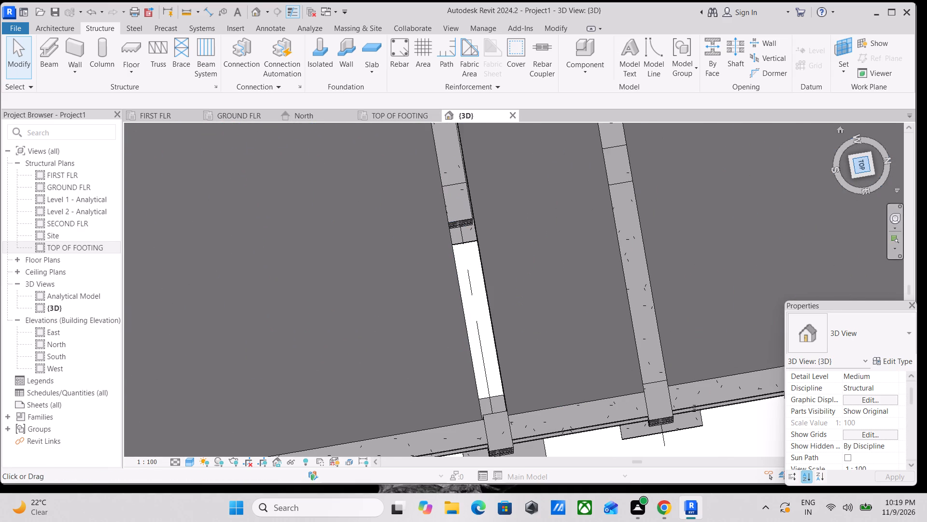
Place a 300 x 600mm concrete beam about 2400 mm long on FIRST FLR along grid I, closing the gap between the two columns.
click(863, 166)
scroll(557, 316, up, 9)
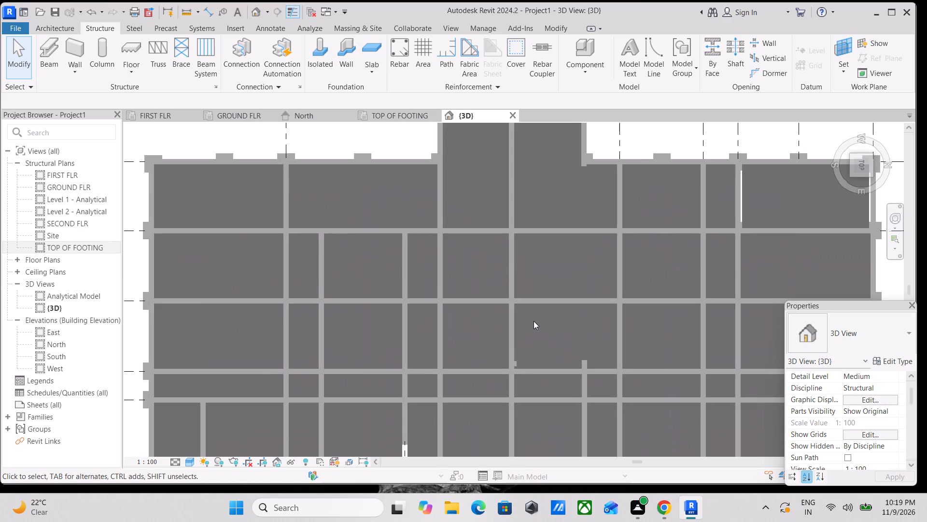
text(BM)
middle_drag(478, 374, 480, 131)
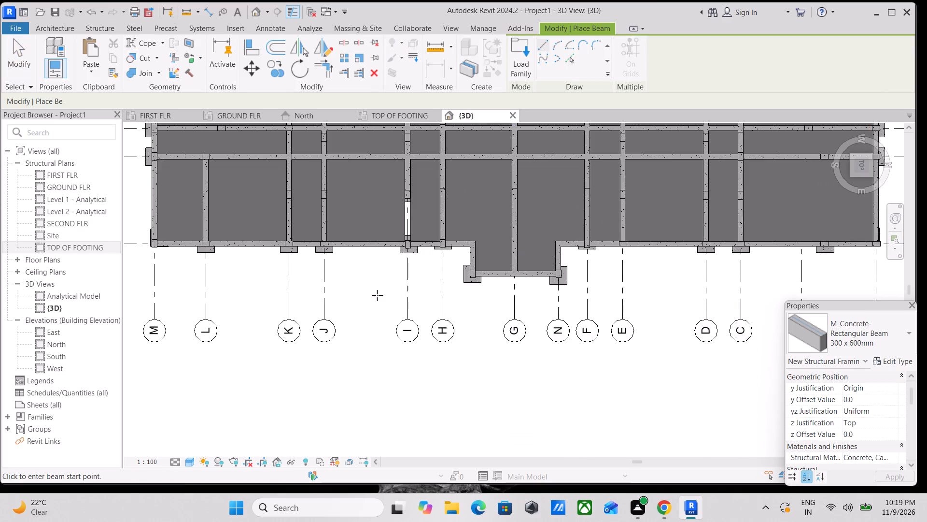
scroll(375, 293, up, 4)
scroll(400, 213, up, 3)
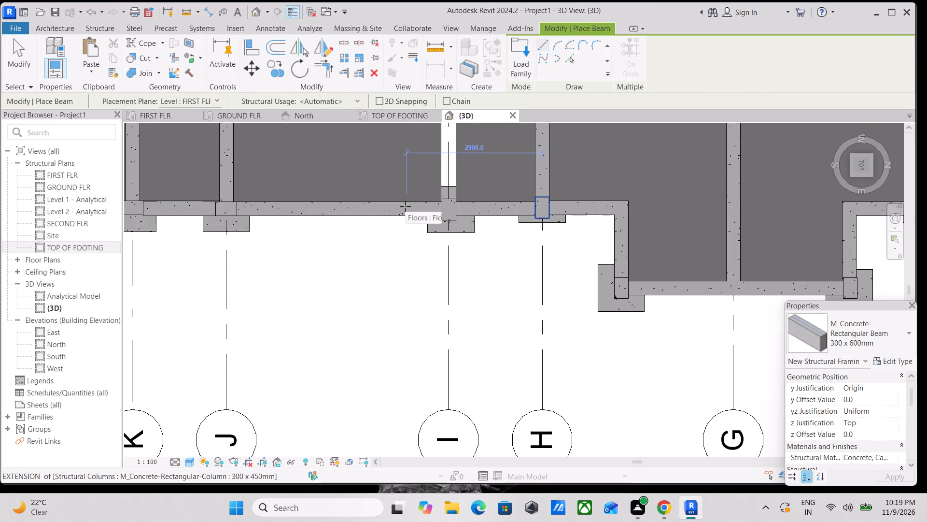
scroll(391, 227, up, 4)
middle_drag(433, 197, 433, 281)
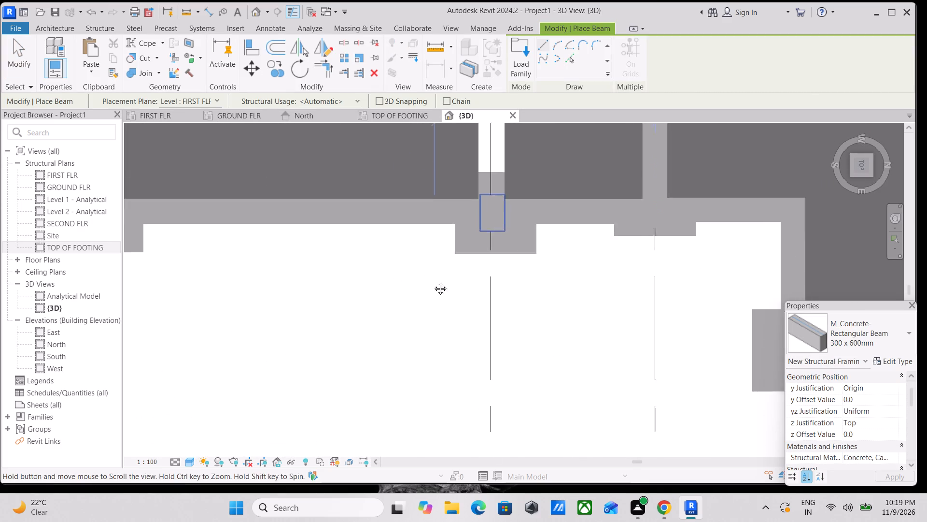
middle_drag(433, 281, 442, 326)
middle_drag(496, 216, 523, 324)
scroll(525, 314, up, 4)
scroll(528, 220, up, 2)
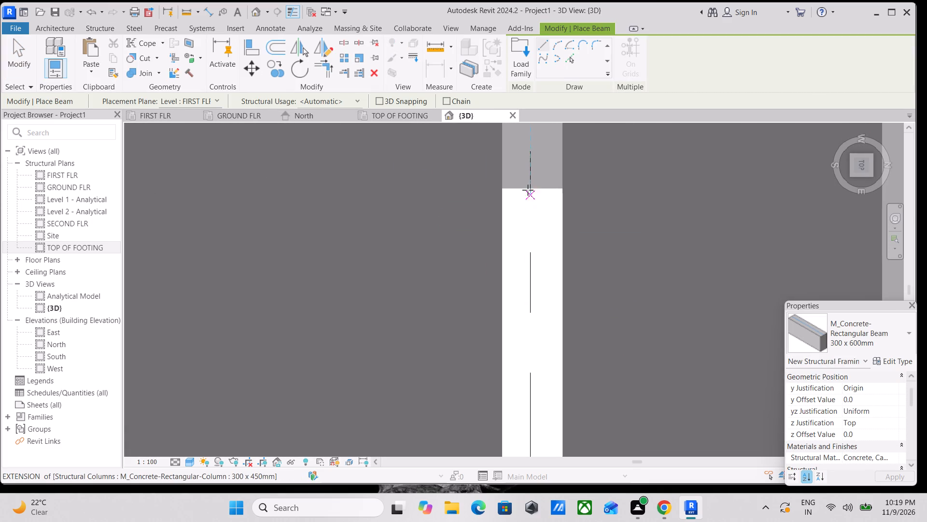
click(529, 149)
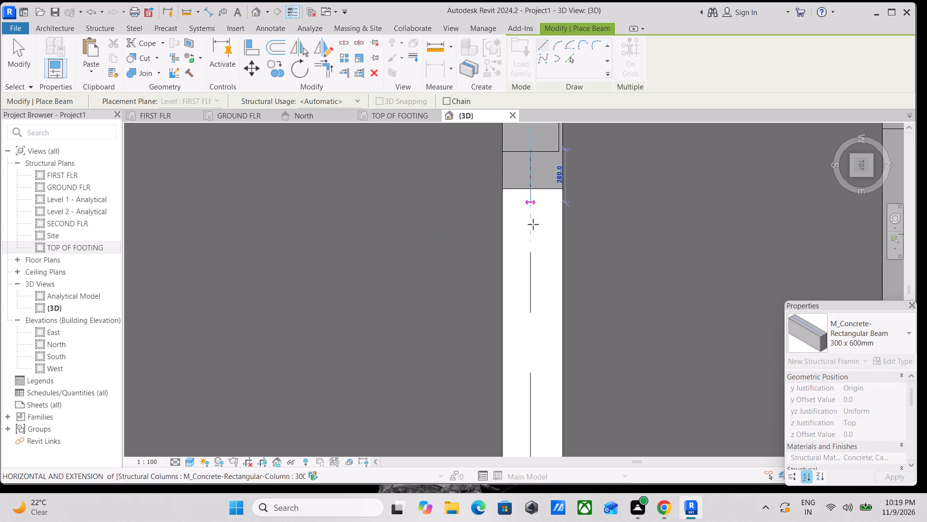
scroll(534, 255, down, 1)
middle_drag(534, 254, 526, 121)
scroll(522, 241, down, 3)
middle_drag(521, 249, 513, 196)
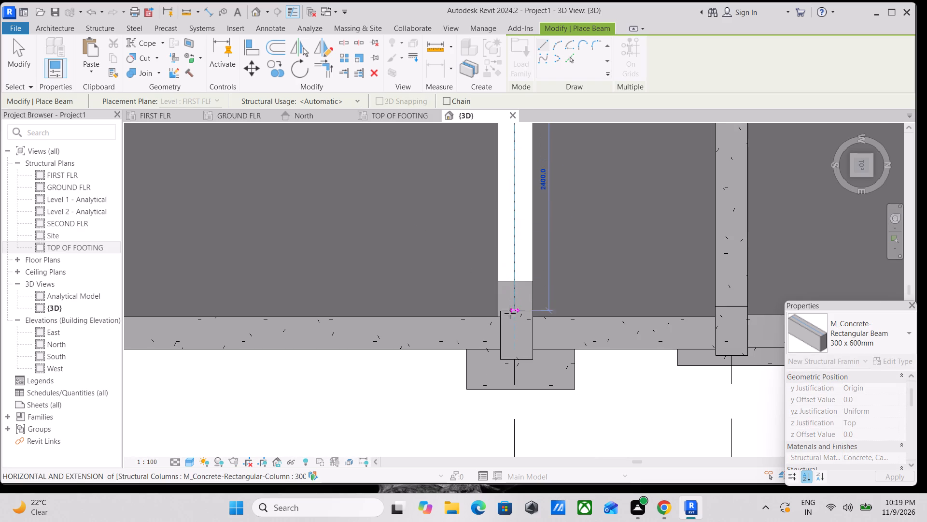
click(512, 313)
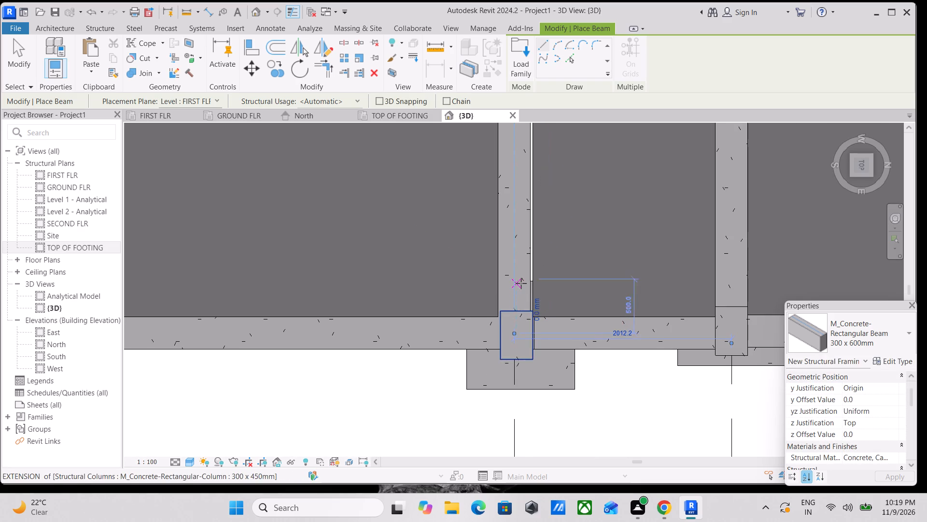
scroll(521, 283, down, 1)
middle_drag(521, 284, 533, 332)
scroll(560, 232, down, 1)
middle_drag(561, 240, 569, 358)
scroll(569, 358, up, 1)
key(Escape)
Examine the new FIRST FLR beam on grid I and the thin slab-edge gap alongside it from above.
scroll(566, 226, down, 2)
middle_drag(566, 239, 586, 391)
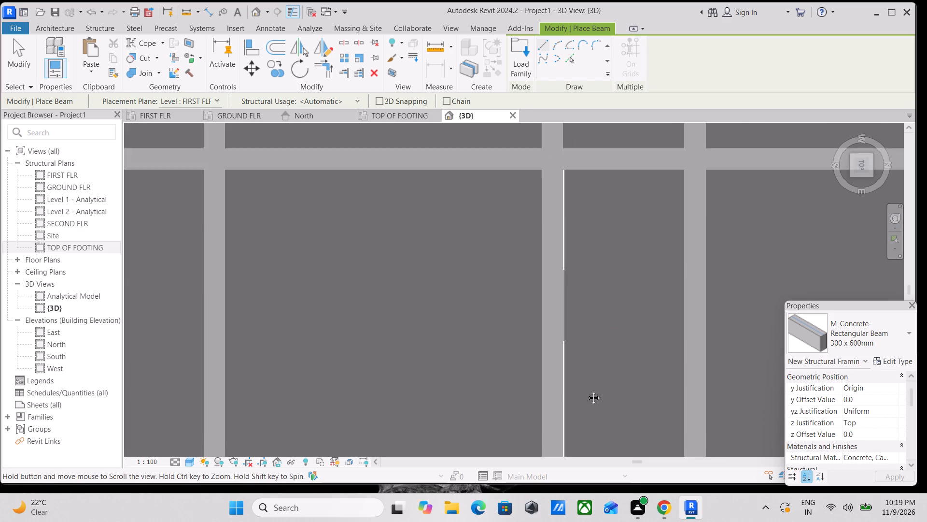
middle_drag(586, 391, 596, 434)
key(Escape)
scroll(590, 344, up, 4)
key(Escape)
middle_drag(579, 330, 575, 320)
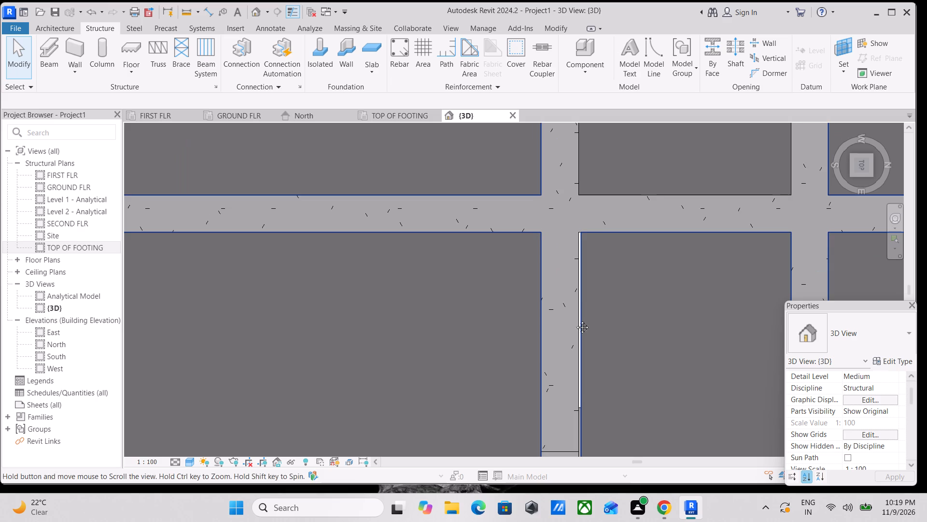
middle_drag(575, 320, 554, 203)
scroll(539, 334, down, 2)
key(Escape)
middle_drag(537, 337, 534, 261)
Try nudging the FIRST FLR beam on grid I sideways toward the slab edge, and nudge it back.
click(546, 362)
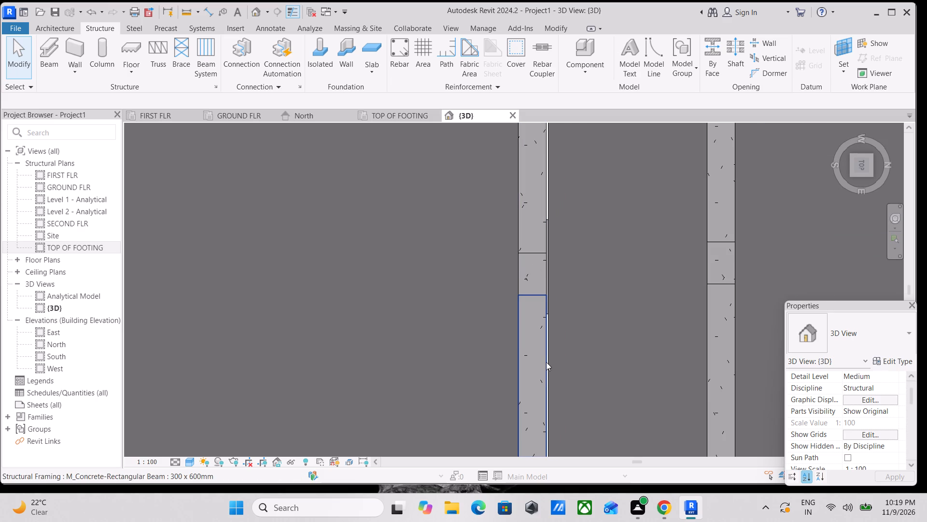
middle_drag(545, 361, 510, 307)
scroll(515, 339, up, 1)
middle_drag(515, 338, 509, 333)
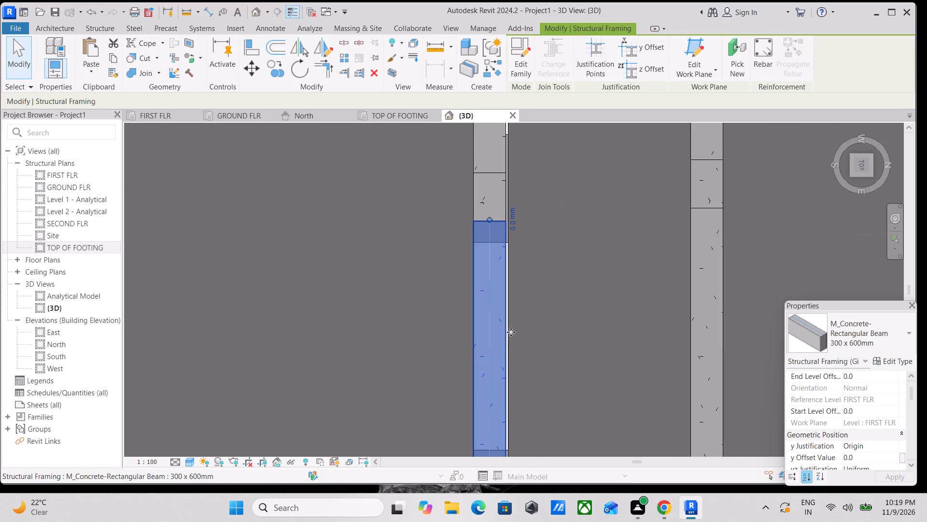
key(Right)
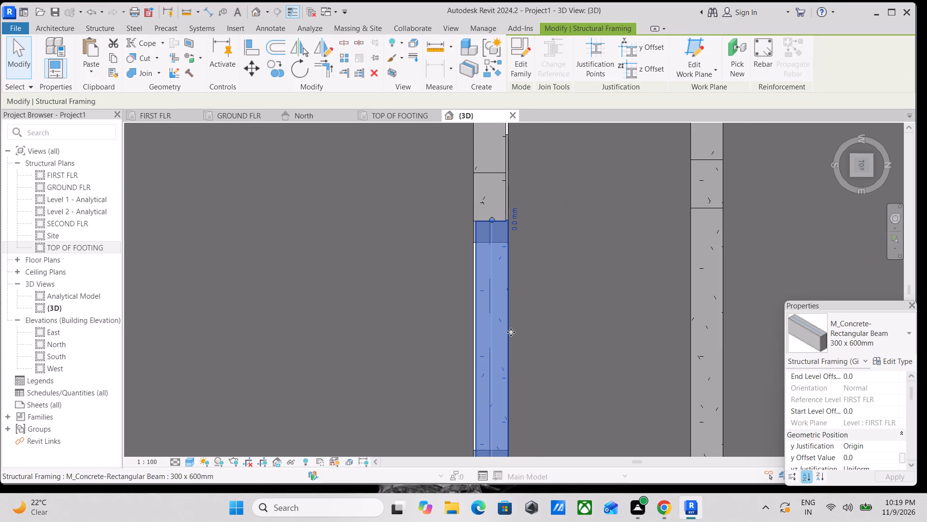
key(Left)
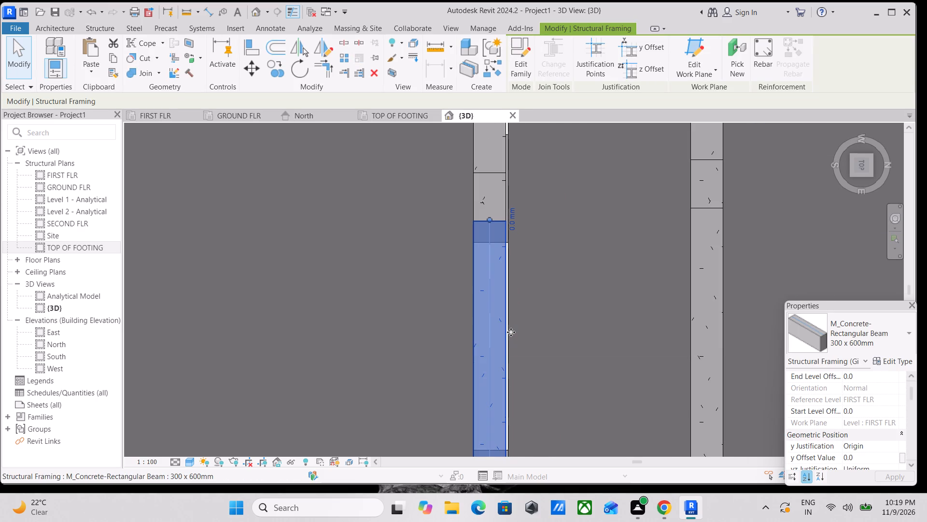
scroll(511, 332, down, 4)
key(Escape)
Copy the short 300 x 600mm FIRST FLR beam on grid I near the building edge and paste it aligned to the GROUND FLR level.
scroll(523, 268, down, 2)
scroll(520, 334, down, 2)
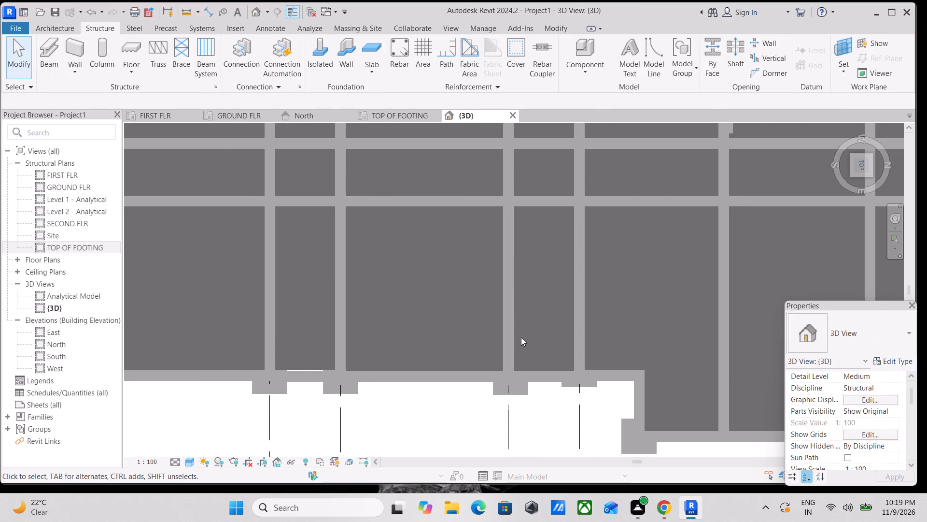
shift+middle_drag(540, 363, 534, 167)
shift+middle_drag(527, 289, 504, 174)
middle_drag(528, 222, 562, 282)
scroll(560, 268, down, 2)
middle_drag(560, 275, 643, 420)
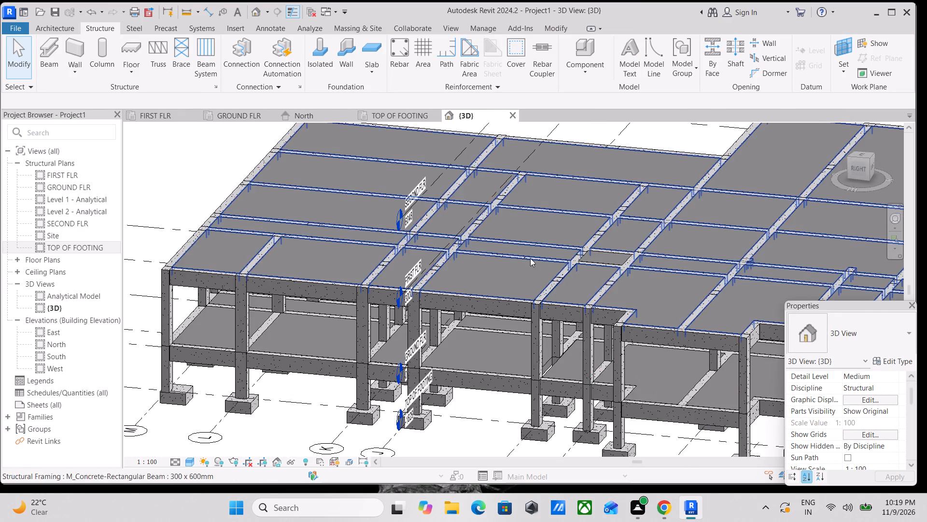
scroll(543, 267, up, 6)
click(539, 316)
middle_drag(537, 309, 530, 220)
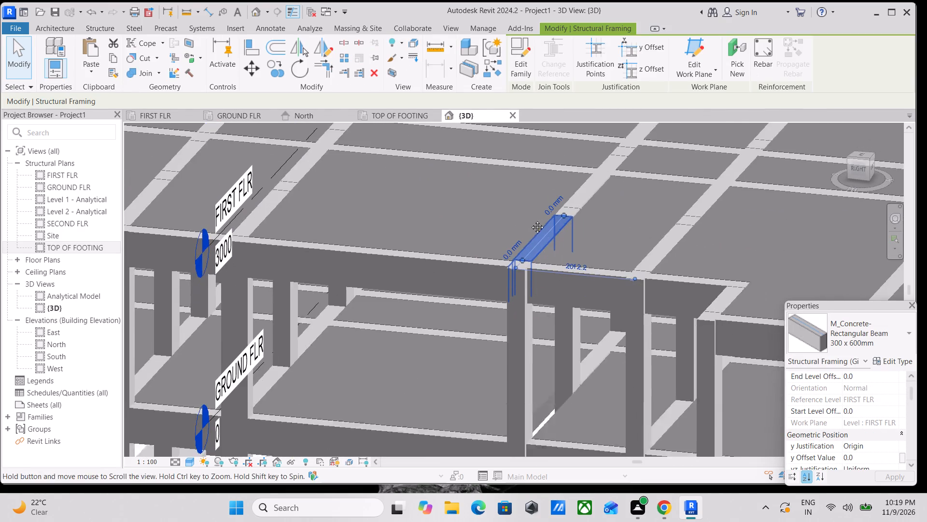
middle_drag(530, 220, 530, 221)
scroll(559, 355, down, 2)
shift+middle_drag(559, 354, 658, 295)
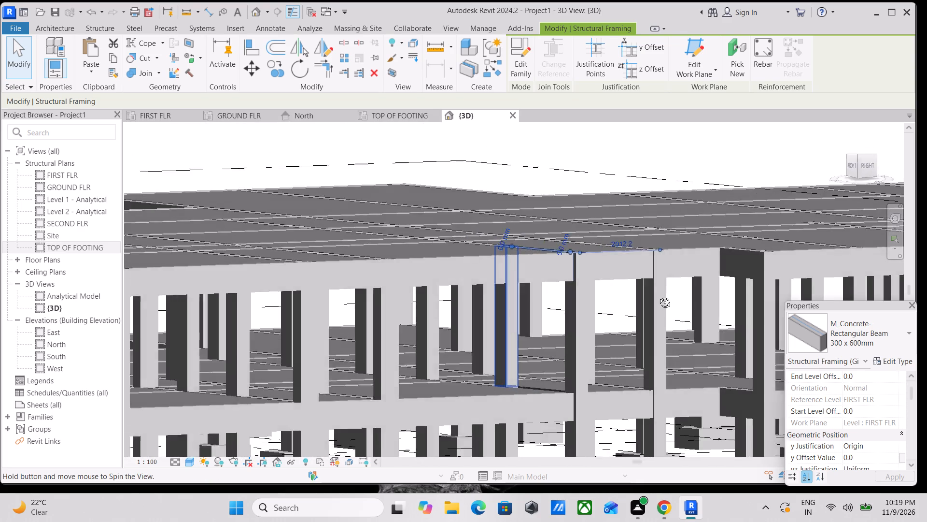
shift+middle_drag(658, 295, 629, 307)
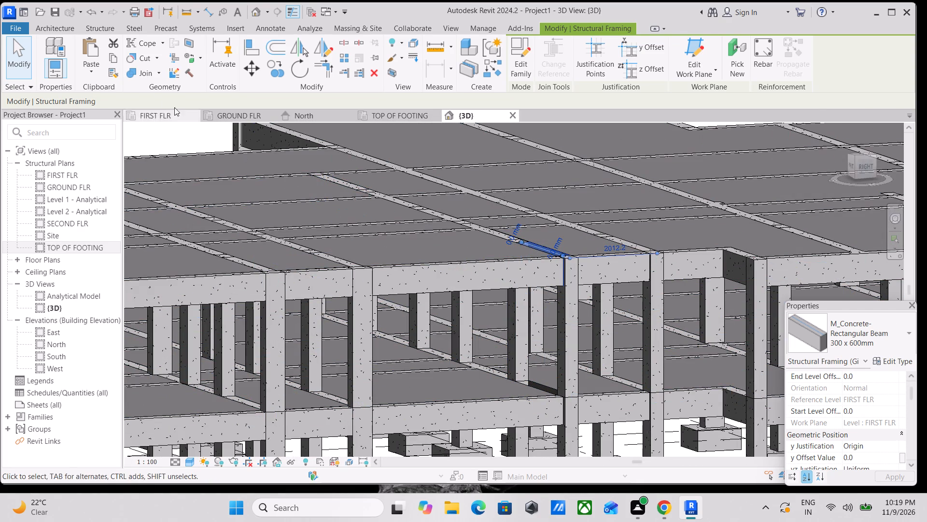
click(117, 57)
click(96, 74)
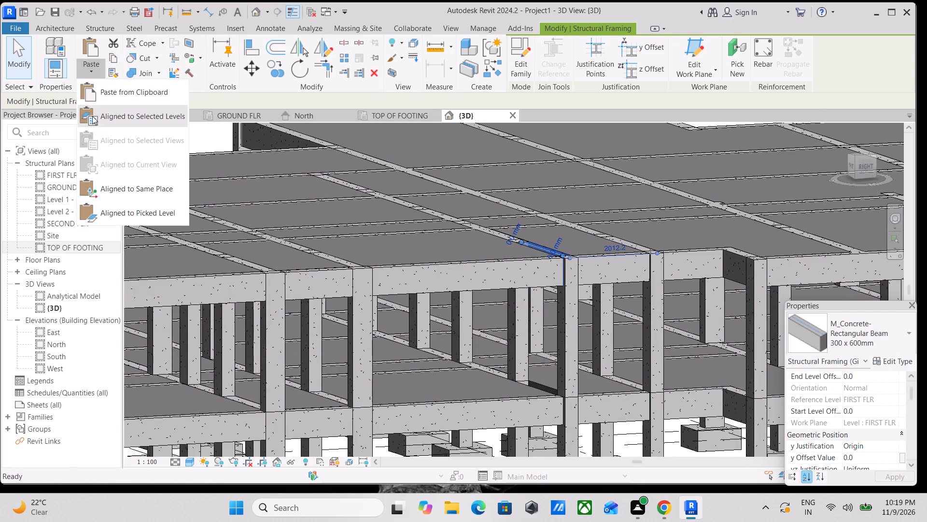
click(105, 119)
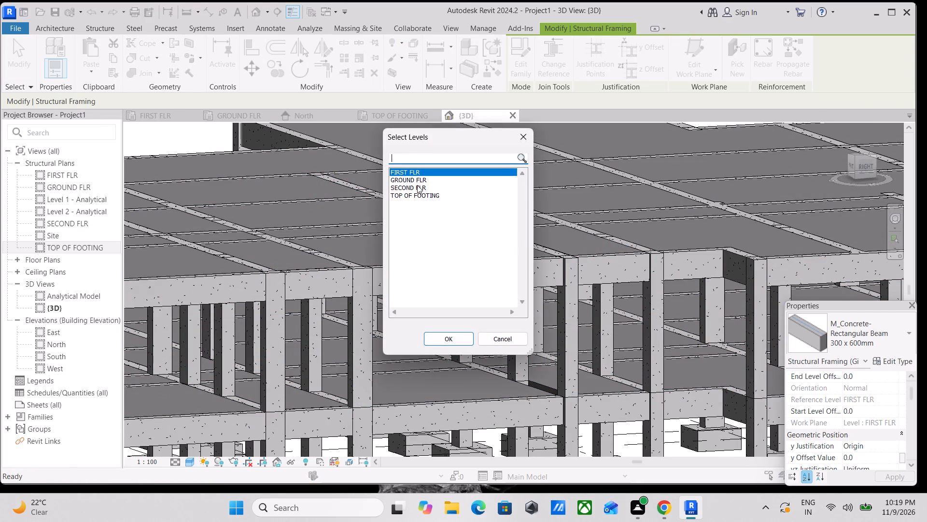
click(412, 178)
click(461, 337)
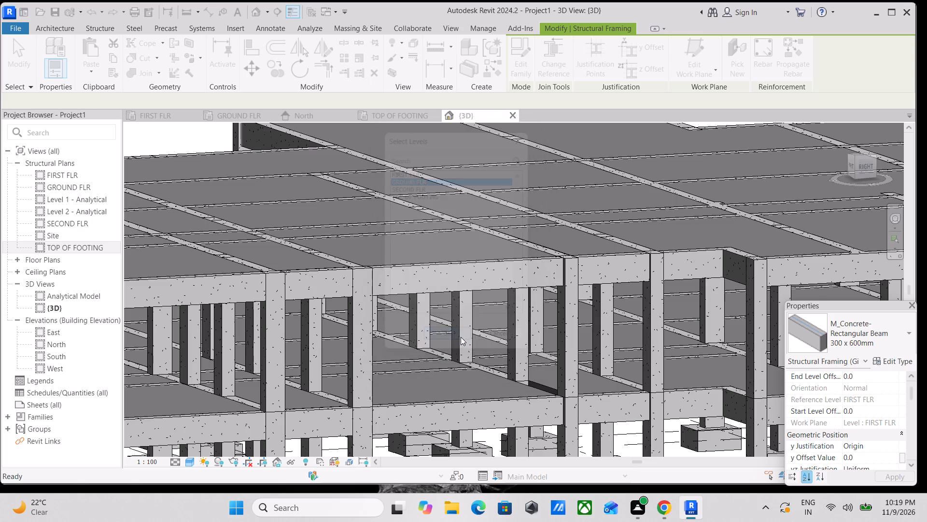
key(Escape)
Examine the pasted ground-floor beam and the overall structural frame in 3D from several angles.
scroll(577, 427, down, 1)
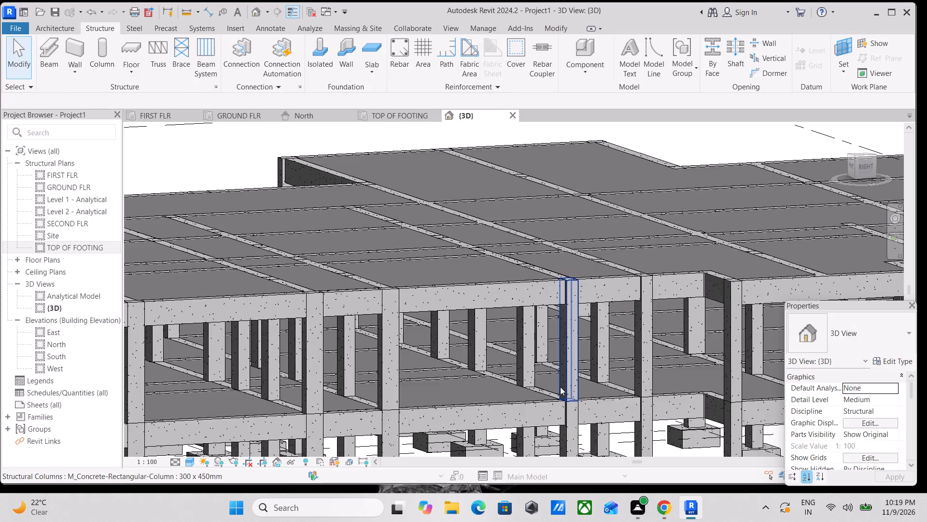
middle_drag(549, 376, 491, 475)
shift+scroll(492, 472, up, 1)
scroll(553, 360, down, 5)
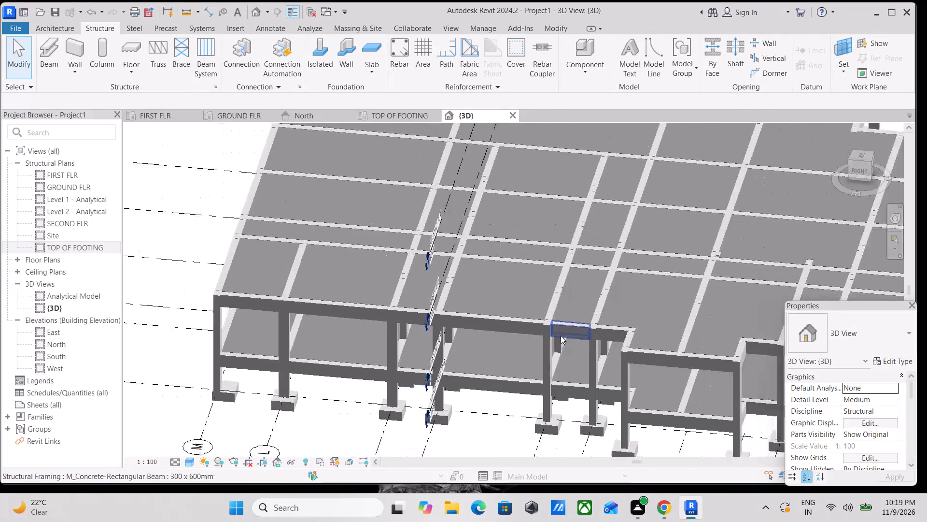
scroll(561, 335, down, 1)
shift+middle_drag(561, 335, 420, 221)
shift+middle_drag(458, 282, 438, 272)
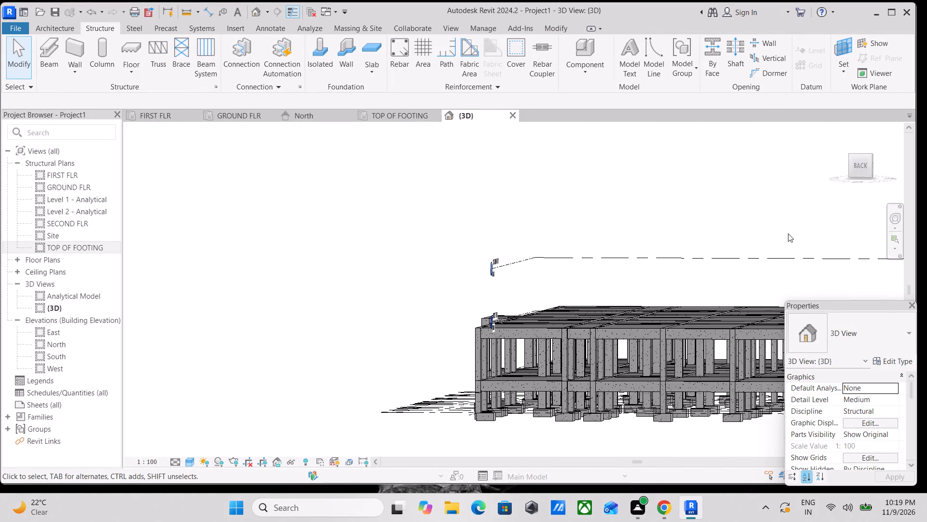
In the back view, extend the SECOND FLR level line outward past grid 6 so its head sits well clear of the building.
click(864, 158)
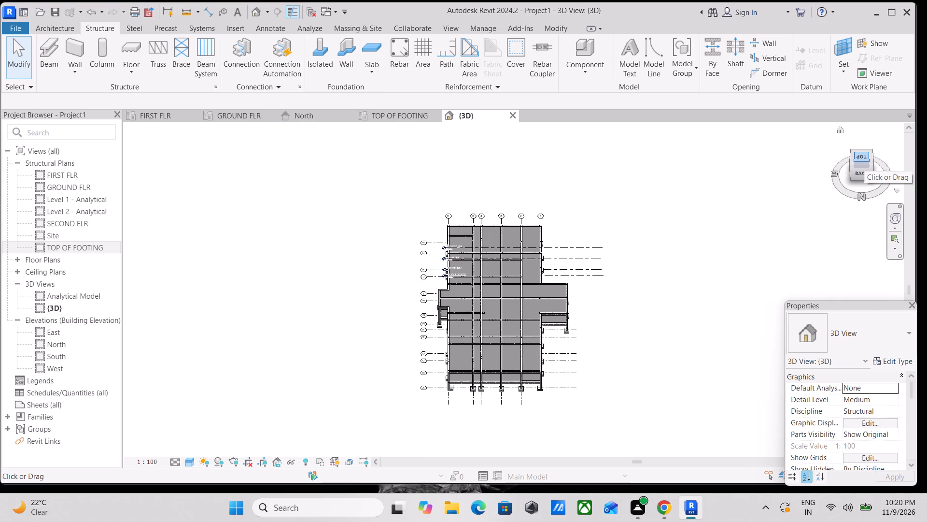
click(857, 173)
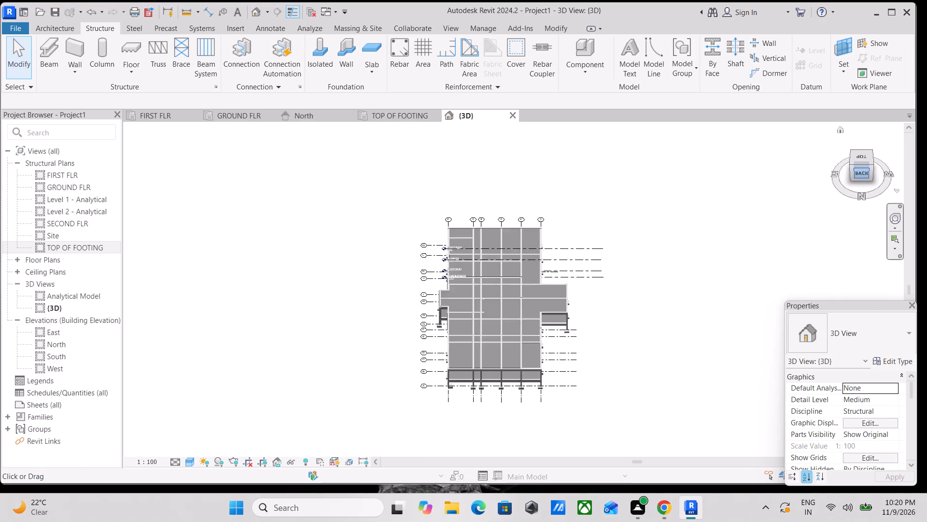
scroll(667, 323, up, 5)
scroll(482, 255, down, 1)
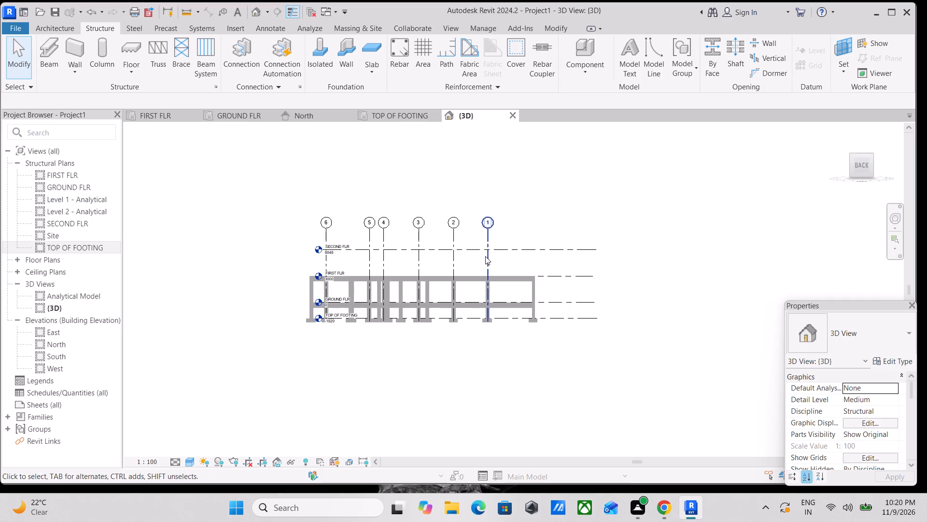
middle_drag(491, 258, 558, 262)
key(Escape)
scroll(558, 262, up, 1)
scroll(312, 251, up, 4)
middle_drag(339, 245, 565, 245)
scroll(565, 245, up, 1)
click(655, 245)
scroll(520, 260, up, 6)
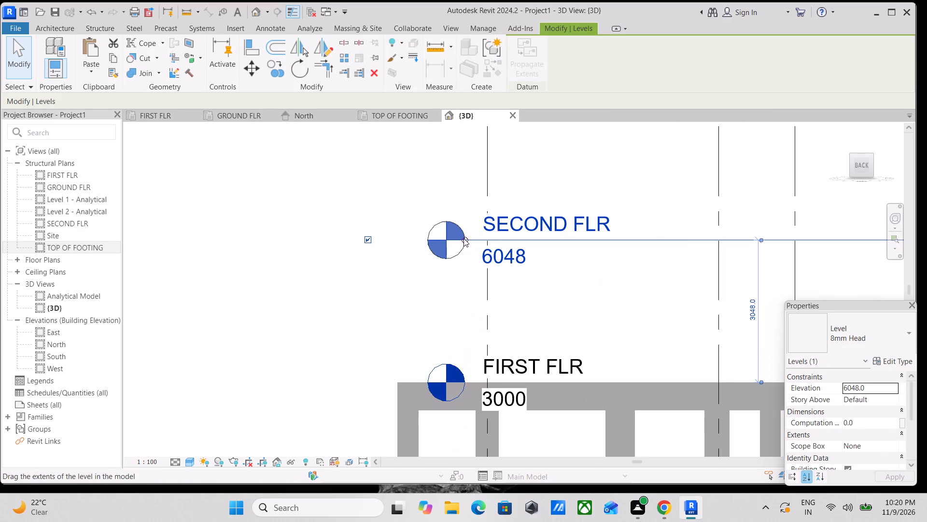
drag(463, 238, 184, 267)
scroll(193, 264, down, 3)
middle_drag(194, 265, 578, 235)
scroll(578, 234, up, 1)
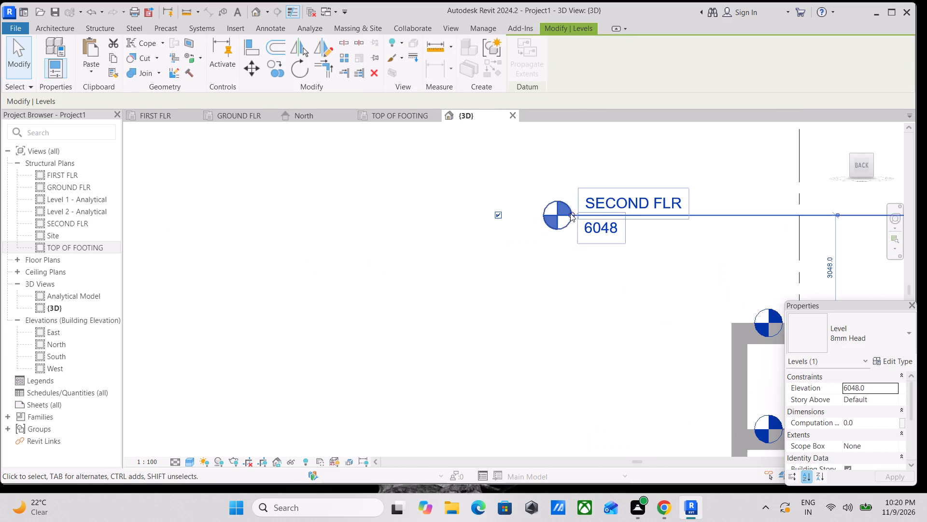
drag(570, 213, 459, 217)
scroll(489, 222, down, 3)
middle_drag(487, 222, 423, 207)
scroll(436, 216, up, 1)
scroll(735, 268, down, 1)
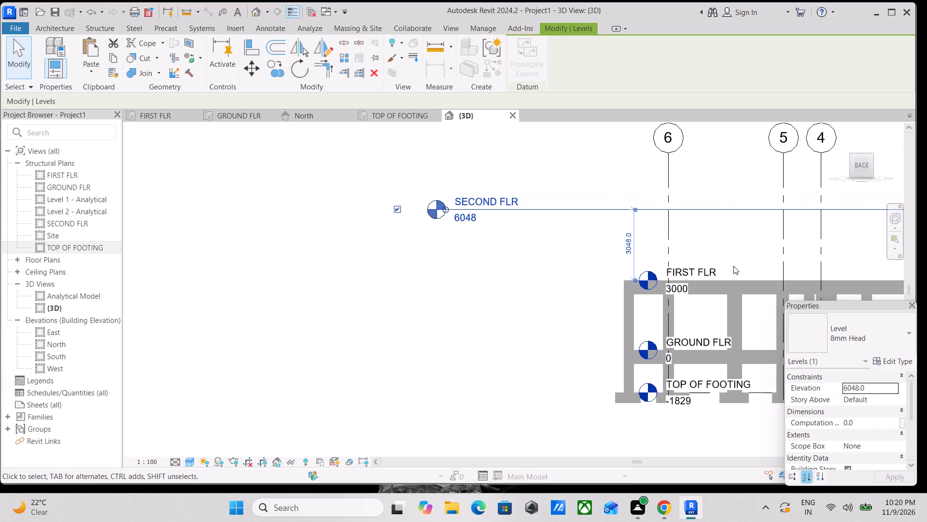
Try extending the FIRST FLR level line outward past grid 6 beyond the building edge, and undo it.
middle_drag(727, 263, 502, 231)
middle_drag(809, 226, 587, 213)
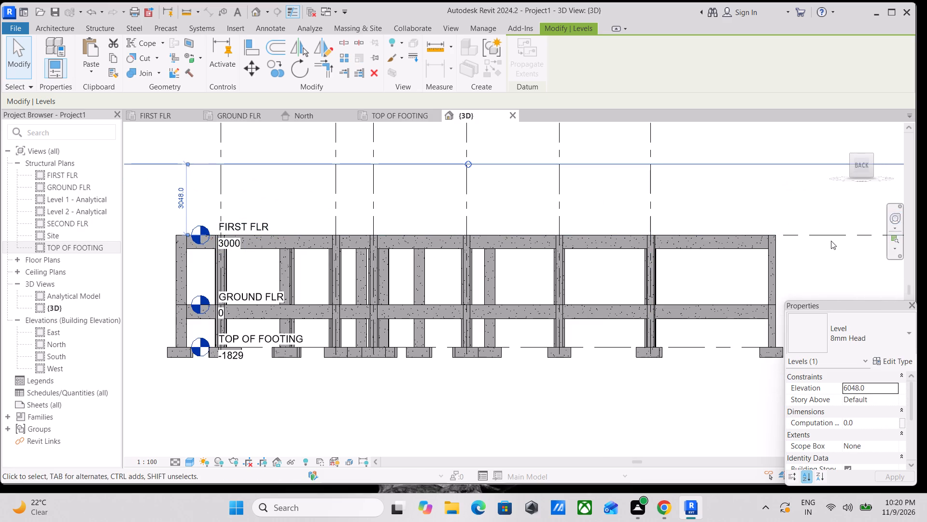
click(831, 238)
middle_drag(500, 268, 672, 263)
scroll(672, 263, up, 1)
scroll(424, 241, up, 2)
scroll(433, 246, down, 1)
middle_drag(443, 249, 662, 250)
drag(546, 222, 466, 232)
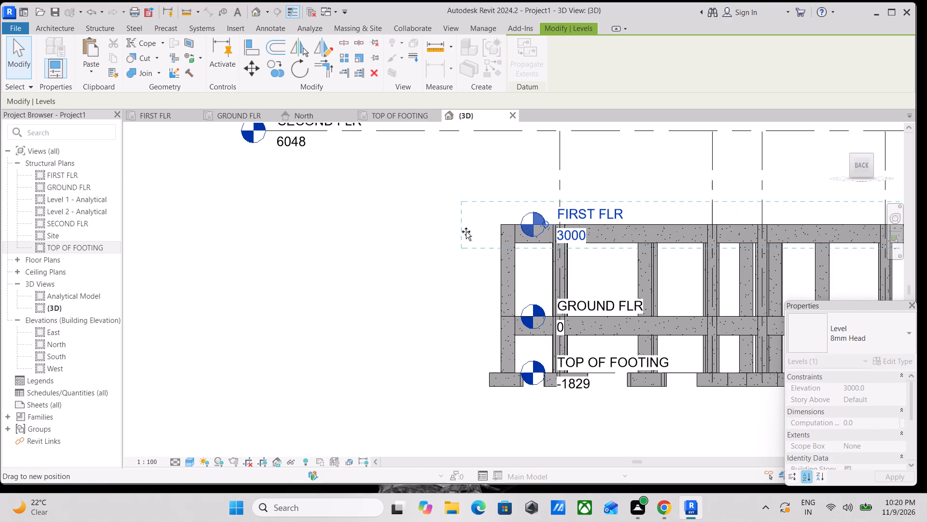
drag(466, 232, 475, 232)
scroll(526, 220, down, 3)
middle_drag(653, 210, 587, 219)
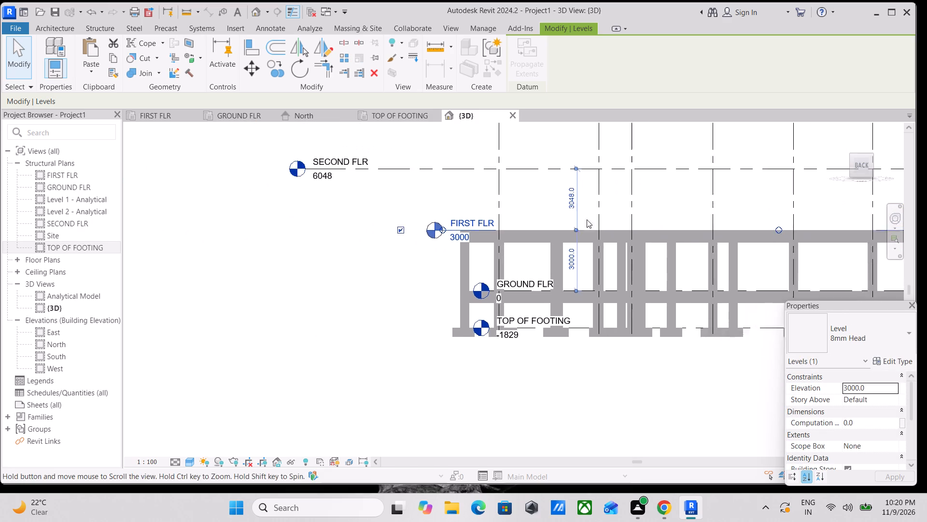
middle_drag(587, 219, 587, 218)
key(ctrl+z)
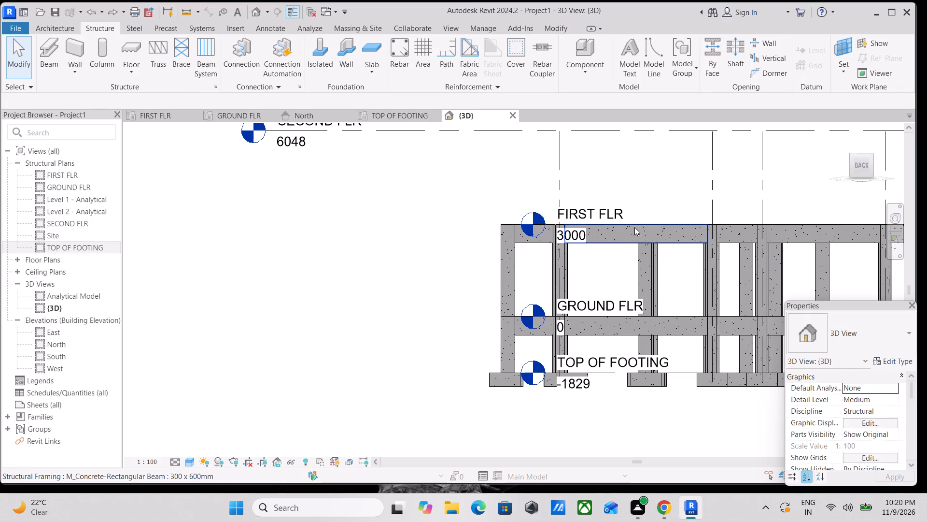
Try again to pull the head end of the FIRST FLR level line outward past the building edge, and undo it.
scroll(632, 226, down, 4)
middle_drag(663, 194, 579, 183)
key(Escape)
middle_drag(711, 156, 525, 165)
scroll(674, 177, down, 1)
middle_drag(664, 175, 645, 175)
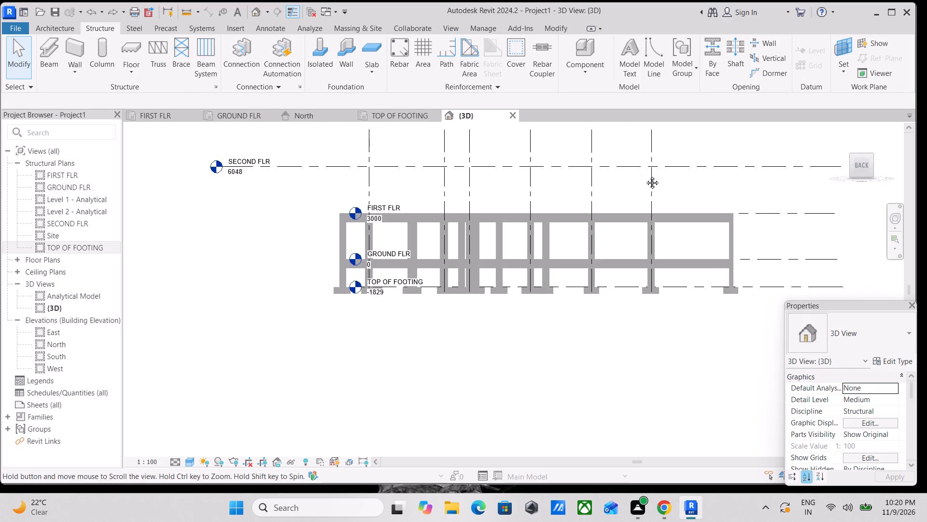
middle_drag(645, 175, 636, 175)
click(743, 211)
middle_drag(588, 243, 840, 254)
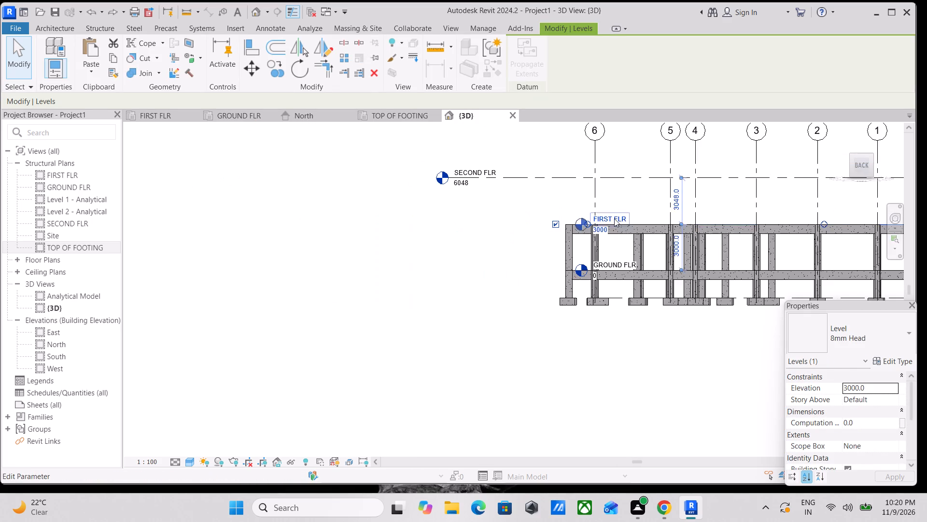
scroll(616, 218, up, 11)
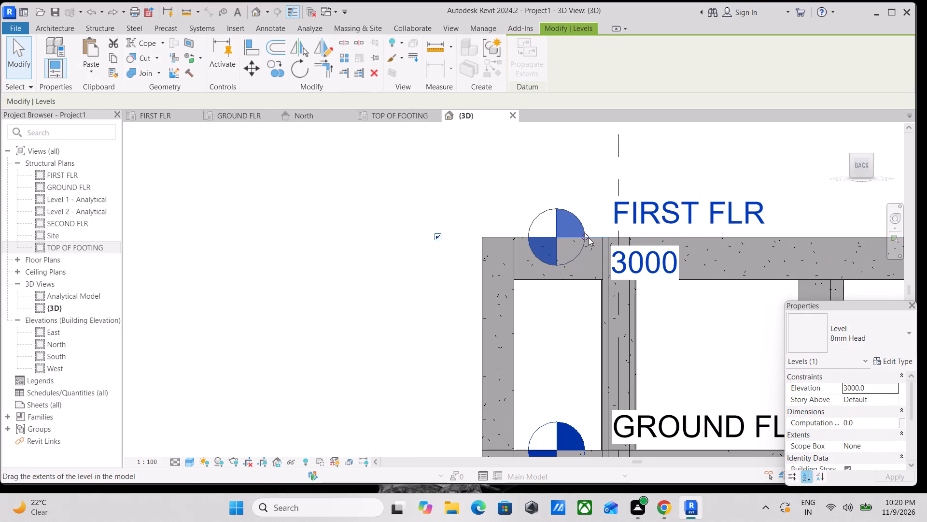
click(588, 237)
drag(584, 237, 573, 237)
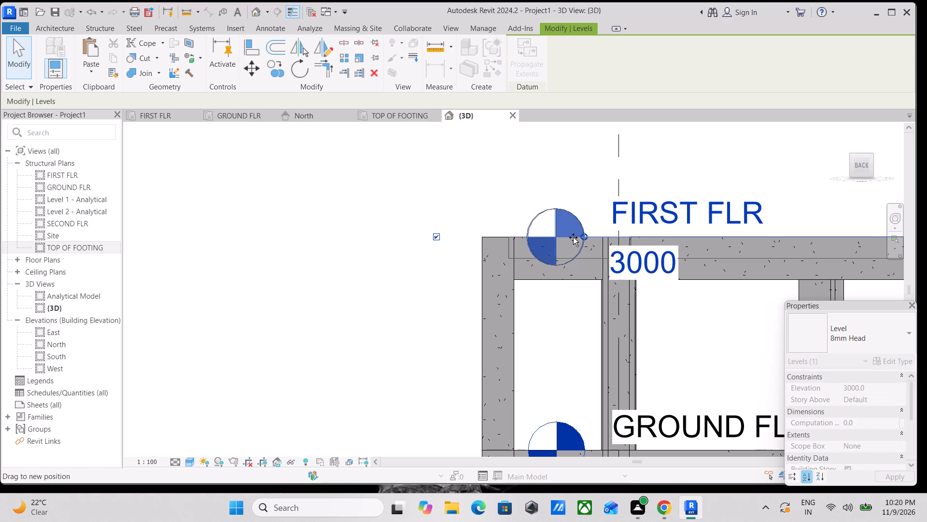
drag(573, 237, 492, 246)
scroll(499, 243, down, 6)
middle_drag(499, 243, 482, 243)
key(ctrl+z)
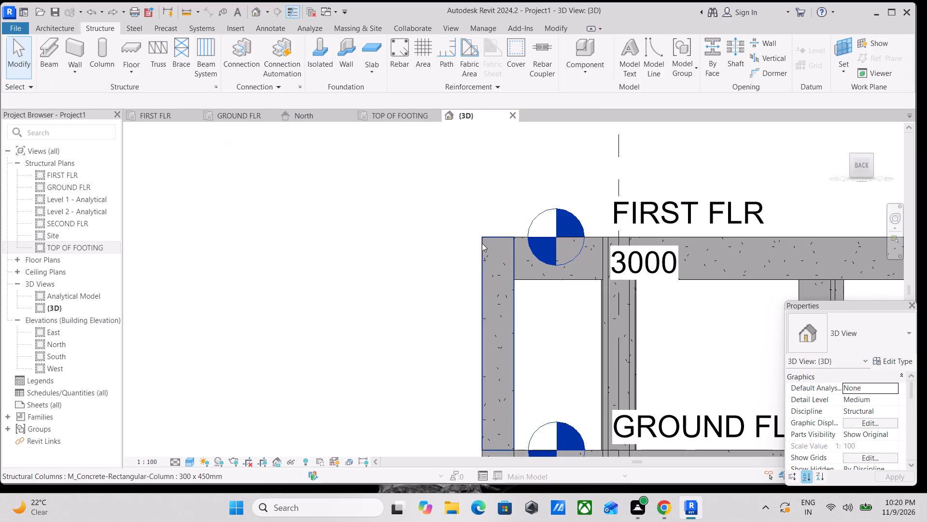
Extend the FIRST FLR level line outward past grid 6 so its head sits well clear of the building edge.
scroll(510, 239, down, 5)
scroll(637, 222, down, 7)
middle_drag(689, 201, 604, 197)
scroll(751, 213, up, 1)
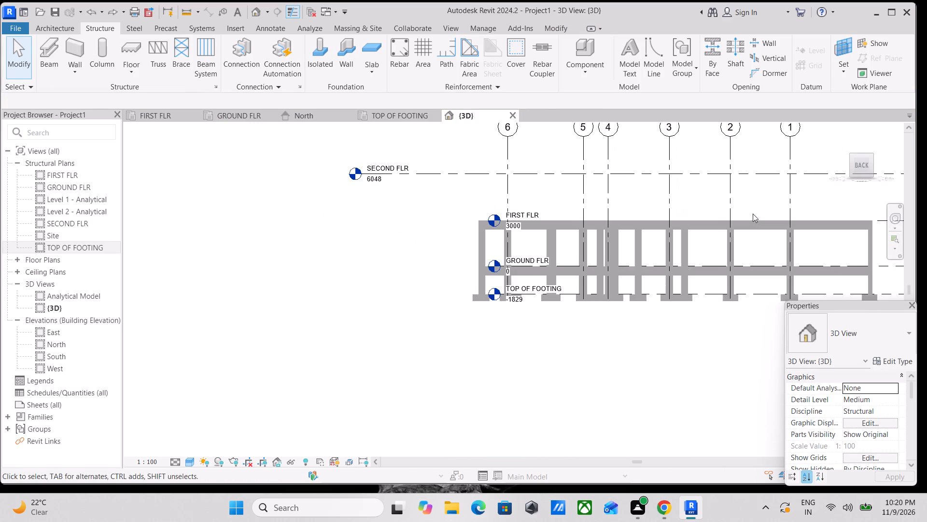
middle_drag(734, 207, 648, 202)
click(857, 216)
scroll(611, 268, up, 3)
middle_drag(635, 276, 926, 252)
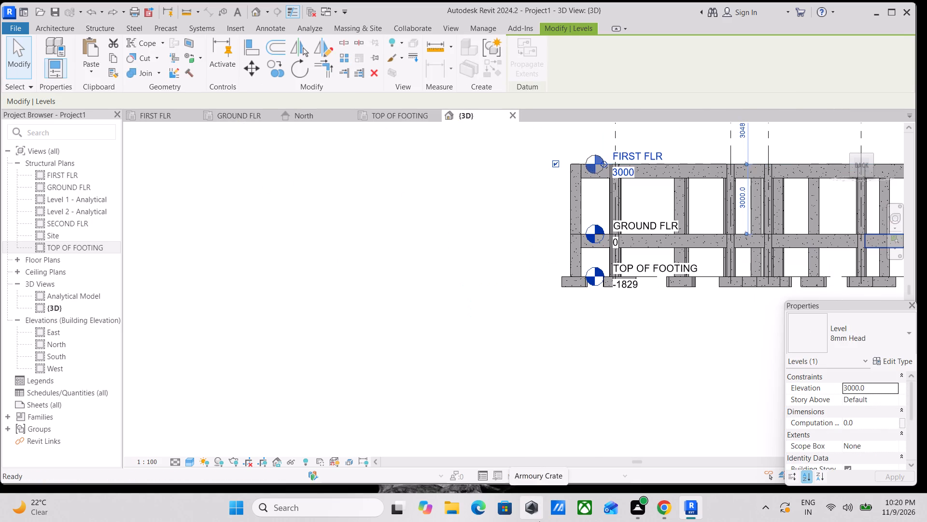
scroll(162, 474, down, 1)
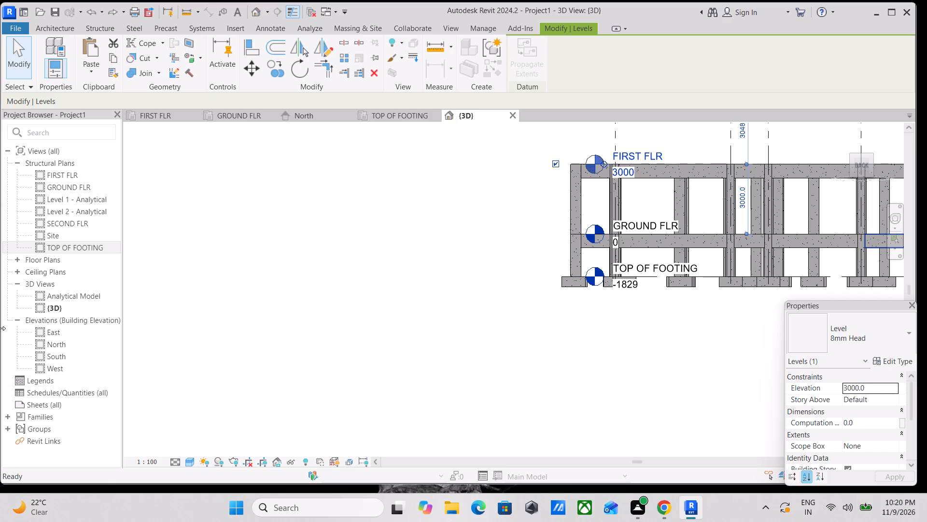
scroll(375, 205, down, 2)
middle_drag(378, 207, 609, 254)
scroll(774, 239, up, 3)
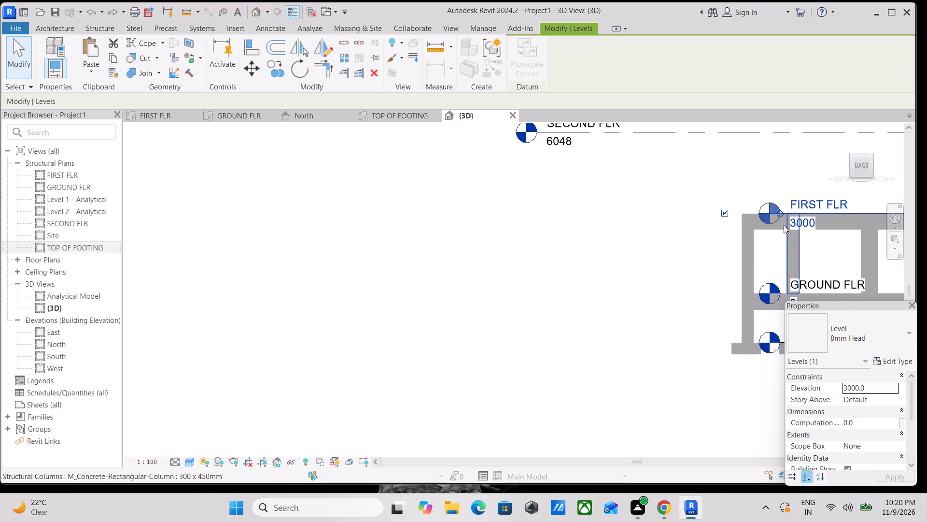
scroll(783, 206, up, 2)
drag(780, 213, 736, 219)
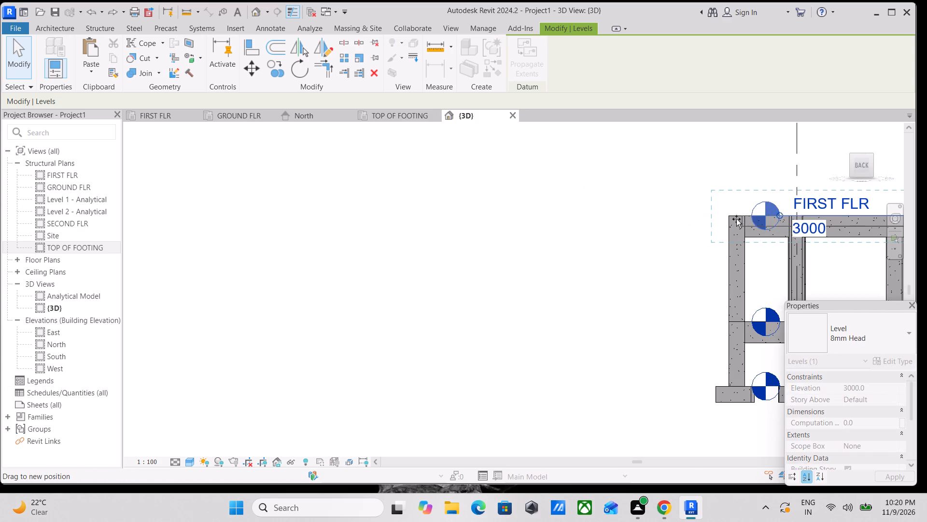
drag(736, 219, 475, 228)
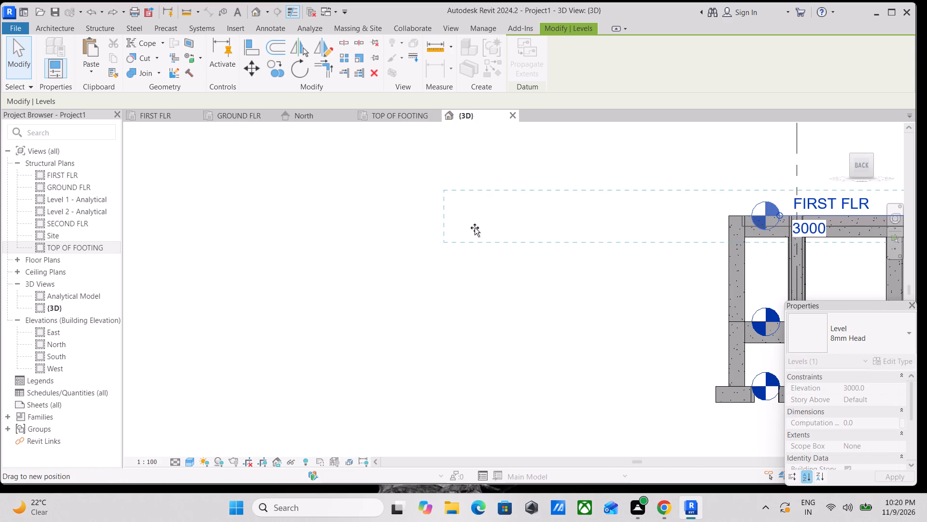
drag(475, 228, 441, 226)
Extend the GROUND FLR level line outward past grid 6, bringing its head roughly under the FIRST FLR head.
scroll(580, 225, down, 2)
middle_drag(567, 223, 408, 224)
scroll(434, 230, down, 1)
middle_drag(418, 228, 391, 226)
scroll(514, 302, up, 7)
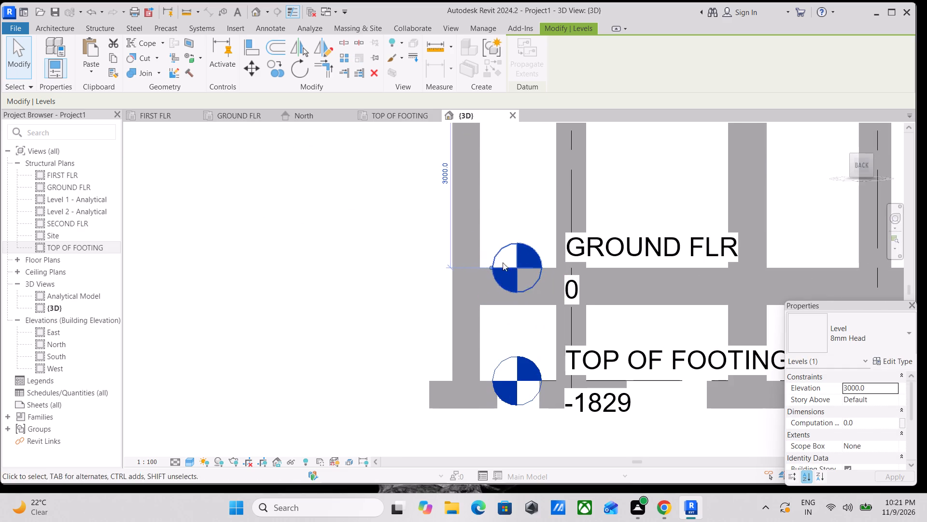
drag(489, 266, 488, 266)
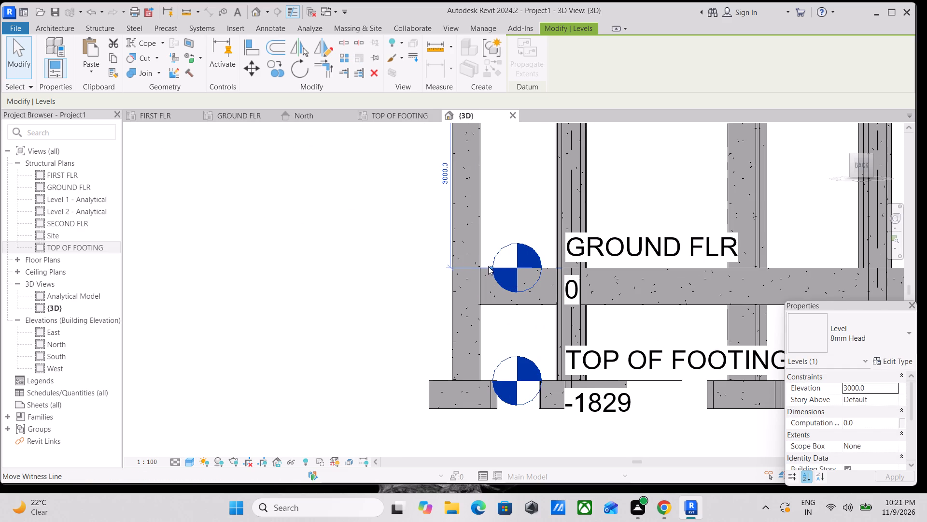
drag(488, 266, 483, 266)
click(493, 267)
scroll(536, 272, up, 2)
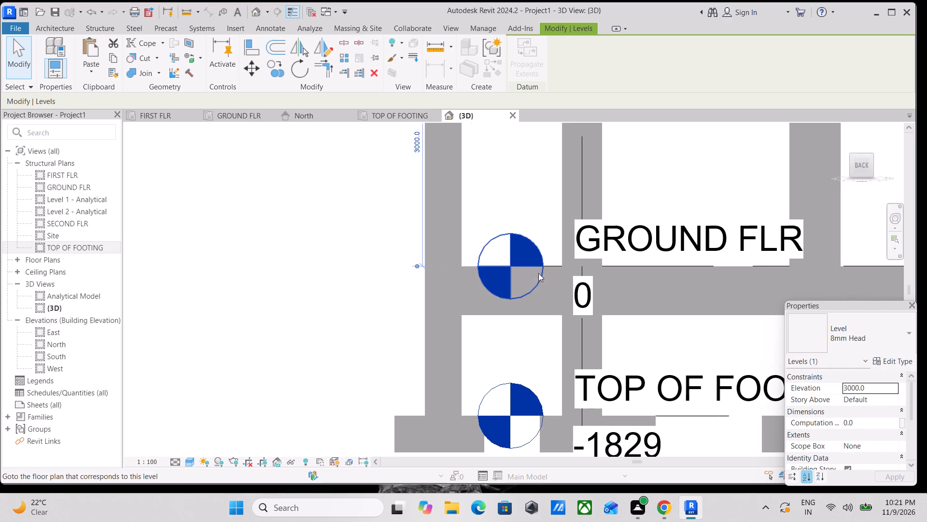
click(538, 261)
scroll(544, 262, down, 10)
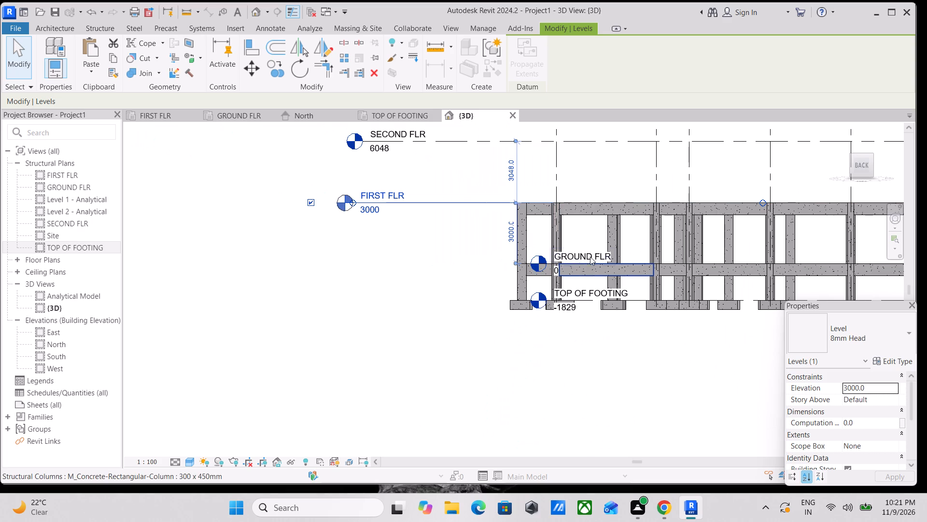
click(593, 256)
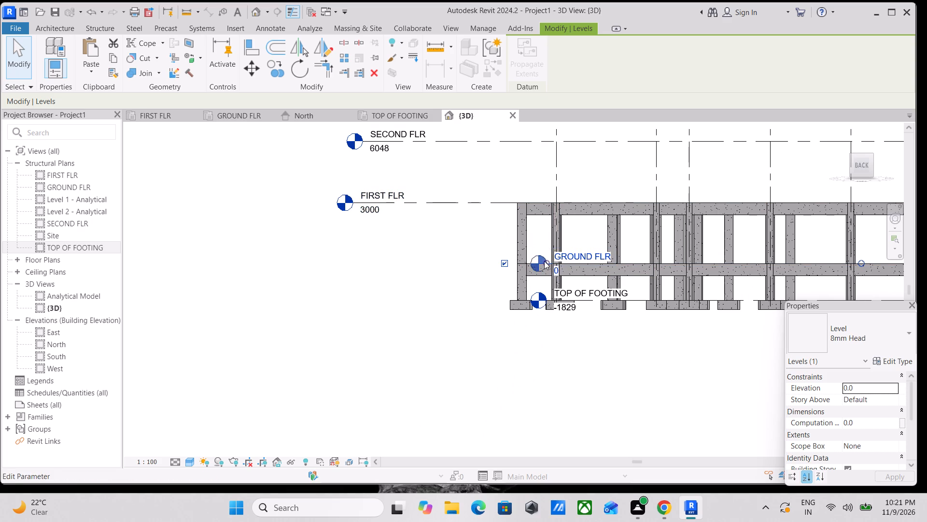
drag(547, 261, 336, 265)
scroll(421, 293, down, 3)
middle_drag(427, 298, 462, 326)
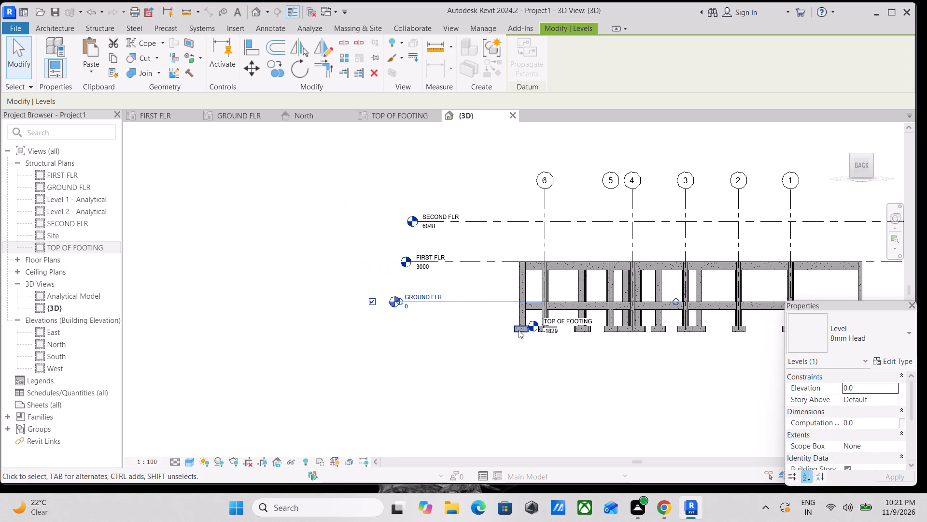
key(Escape)
Extend the TOP OF FOOTING level line outward past grid 6, bringing its head roughly under the GROUND FLR head.
scroll(547, 329, up, 2)
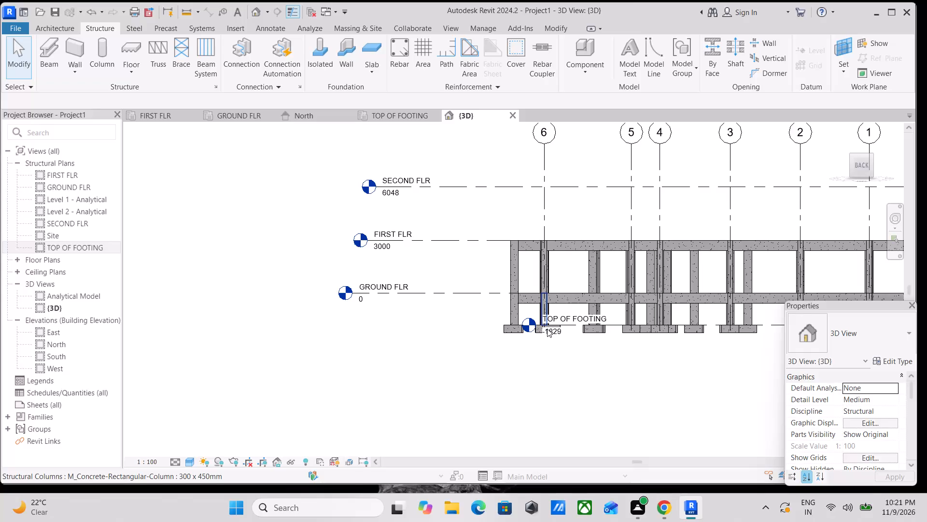
scroll(561, 318, up, 10)
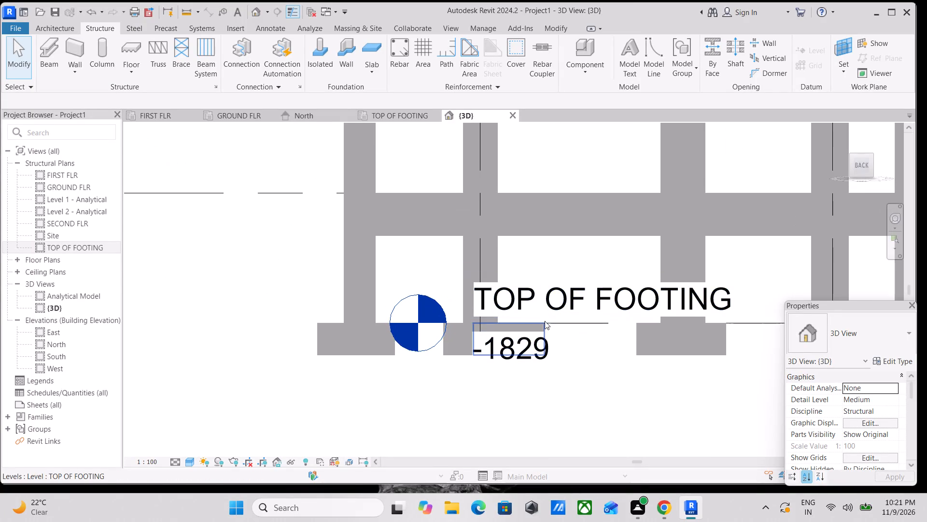
key(Escape)
click(597, 323)
scroll(571, 336, down, 3)
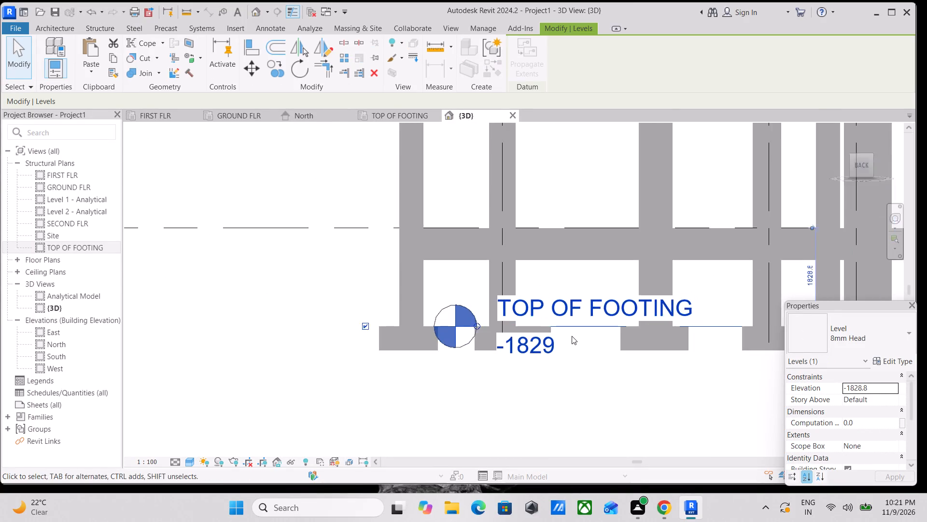
middle_drag(572, 336, 695, 305)
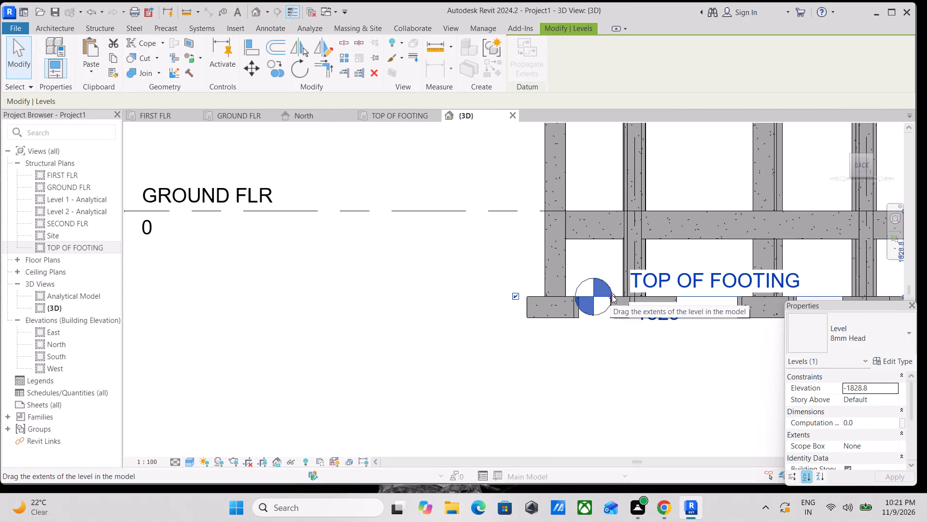
drag(612, 295, 258, 293)
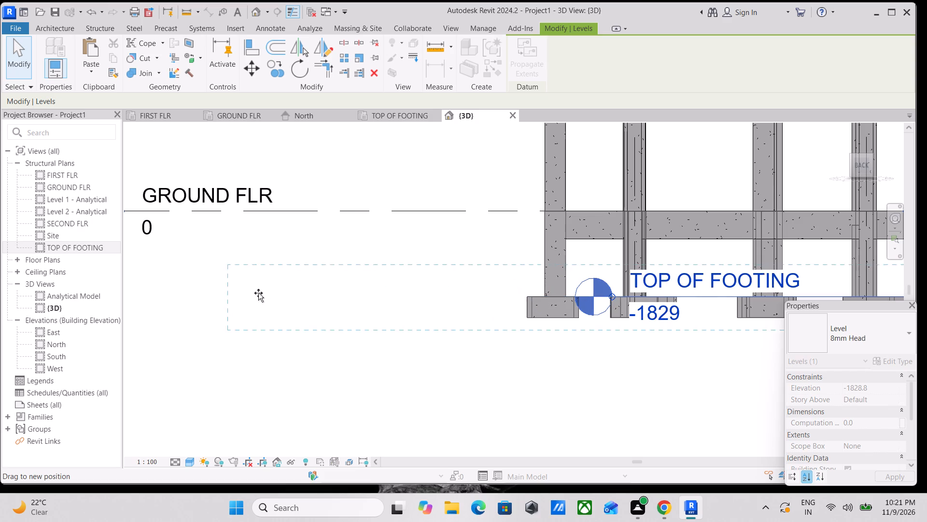
drag(258, 293, 127, 307)
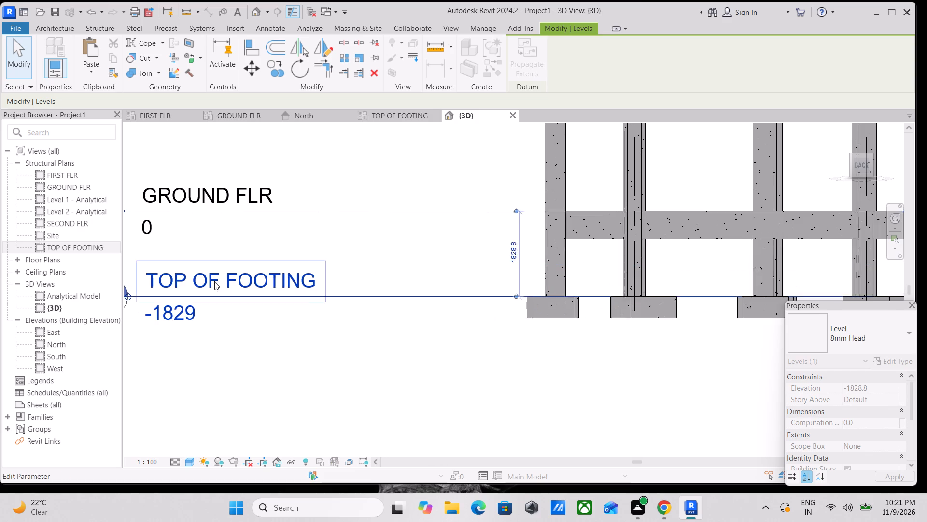
scroll(220, 281, down, 3)
middle_drag(297, 255, 377, 307)
key(Escape)
Copy the whole storey of columns and first-floor framing above GROUND FLR and paste it aligned to the SECOND FLR level.
scroll(422, 284, down, 2)
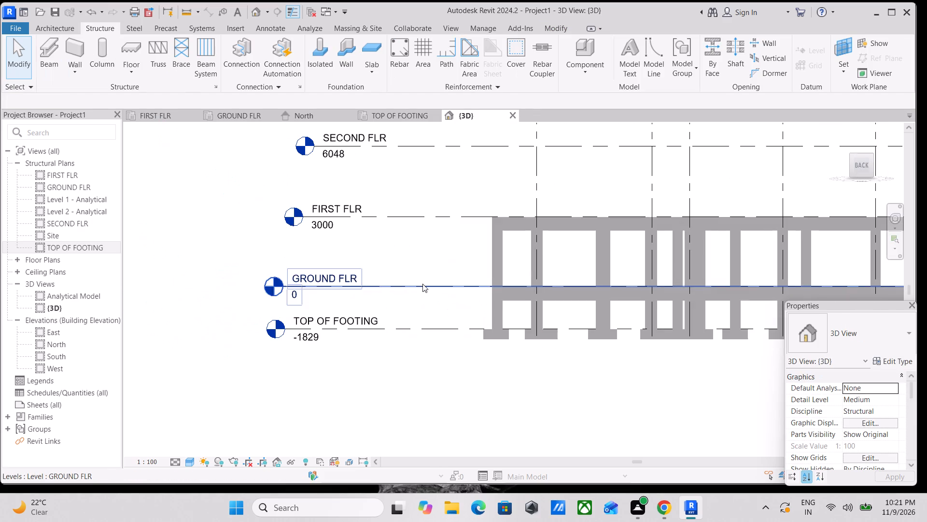
scroll(422, 284, down, 2)
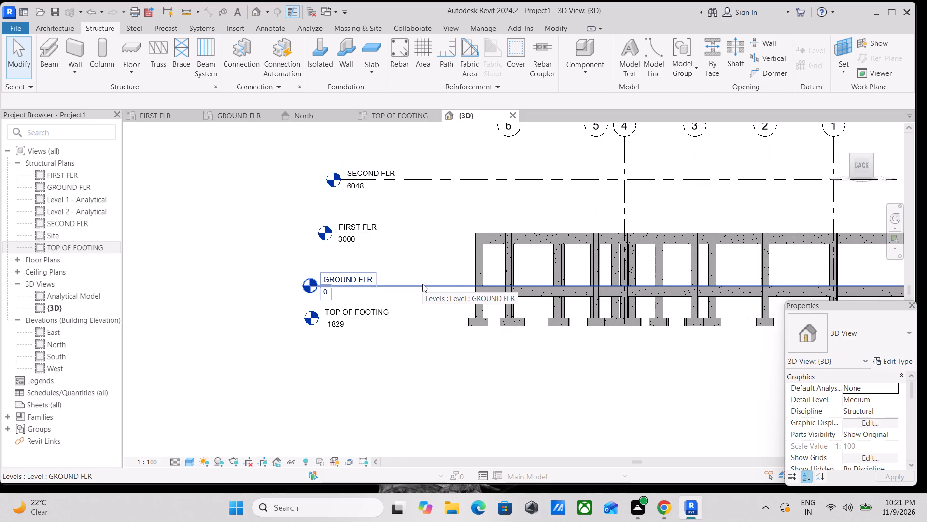
scroll(447, 259, down, 3)
middle_drag(504, 211, 438, 202)
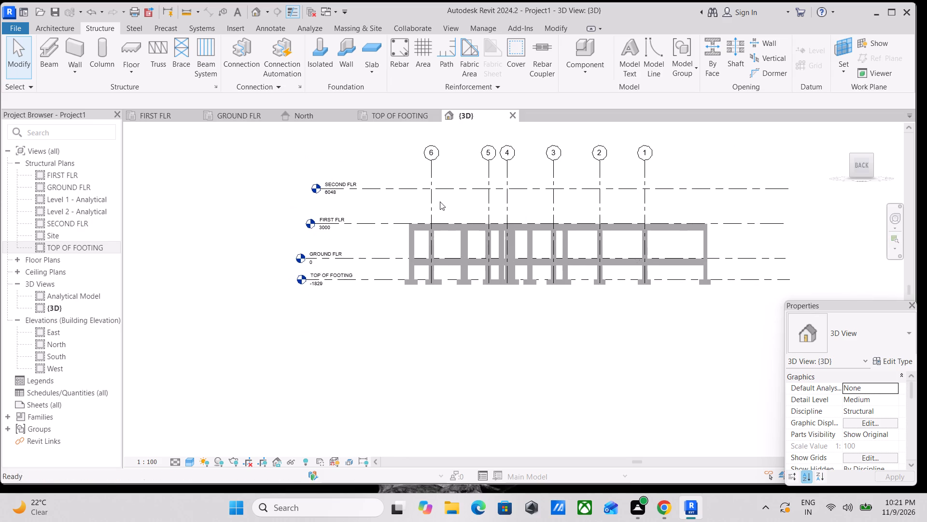
scroll(448, 203, up, 7)
key(Escape)
scroll(331, 198, down, 2)
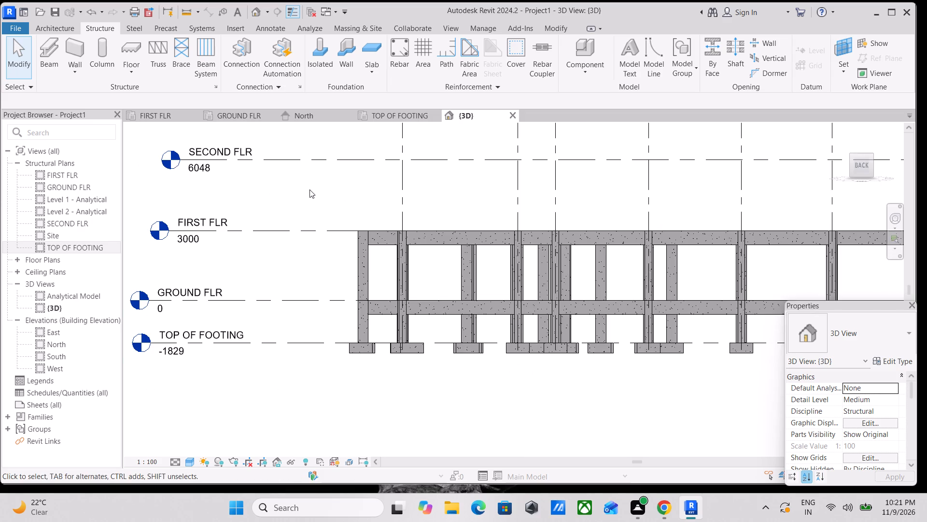
scroll(309, 189, down, 2)
middle_drag(309, 188, 256, 169)
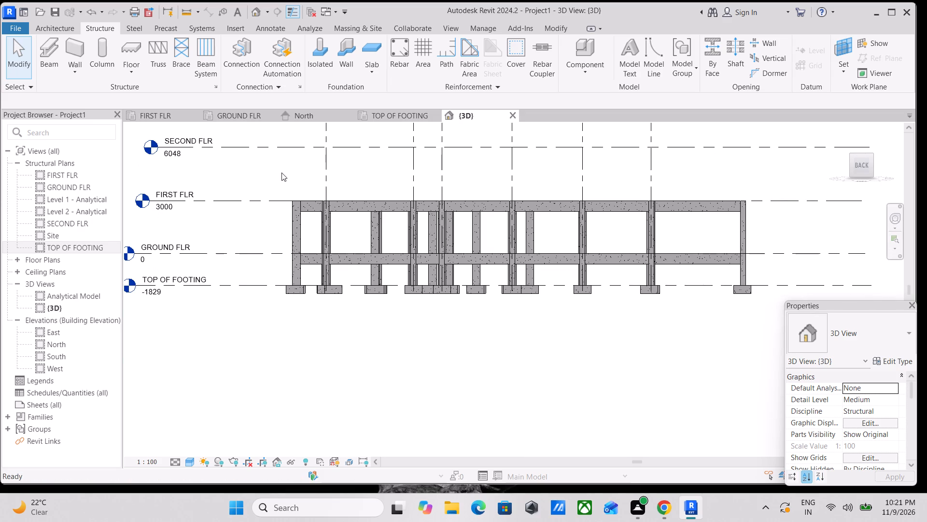
drag(281, 173, 624, 262)
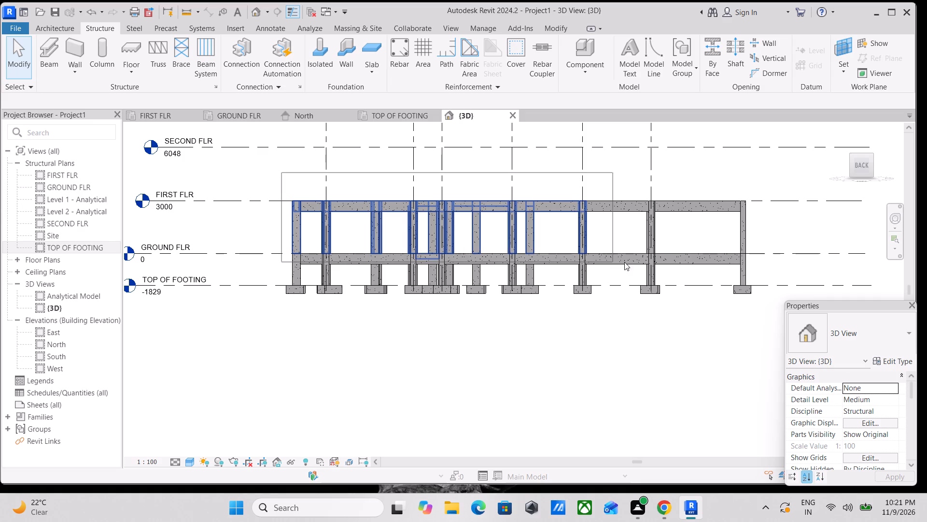
drag(624, 262, 771, 256)
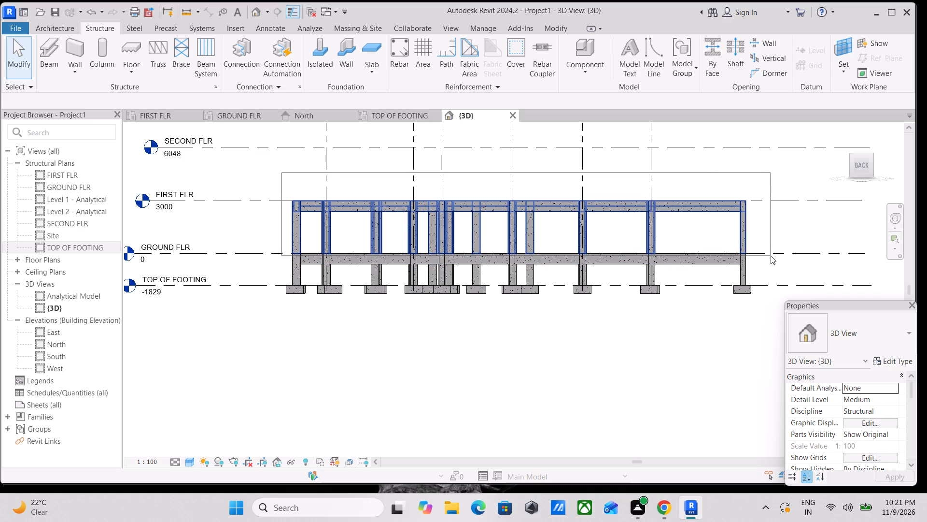
drag(771, 256, 771, 255)
middle_drag(679, 210, 788, 259)
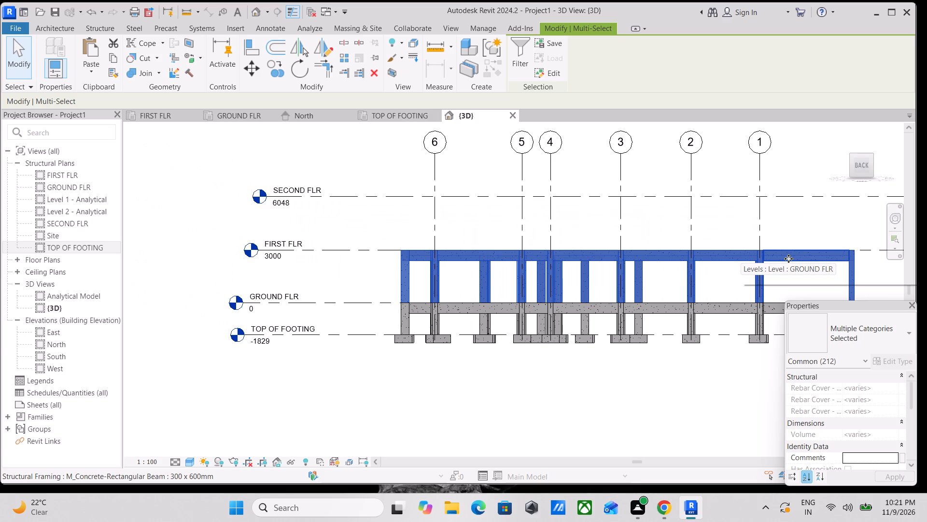
scroll(769, 215, up, 2)
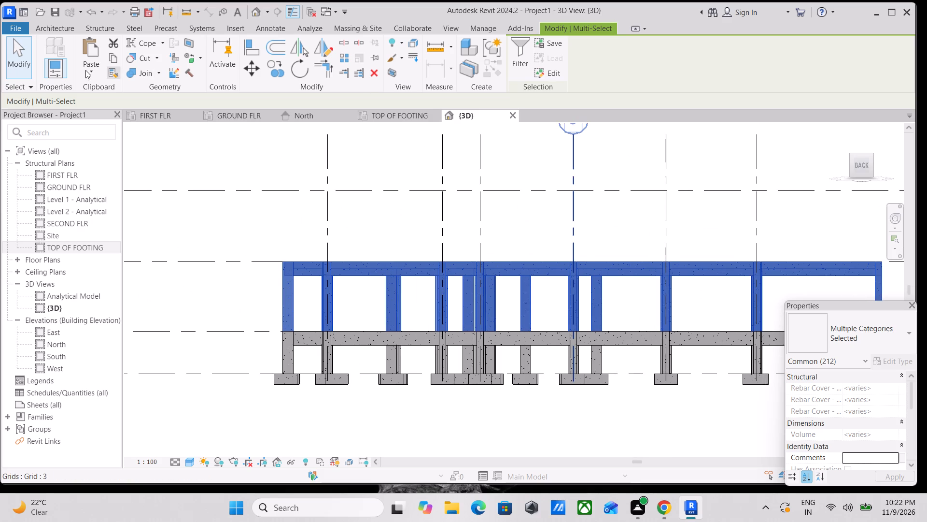
click(111, 57)
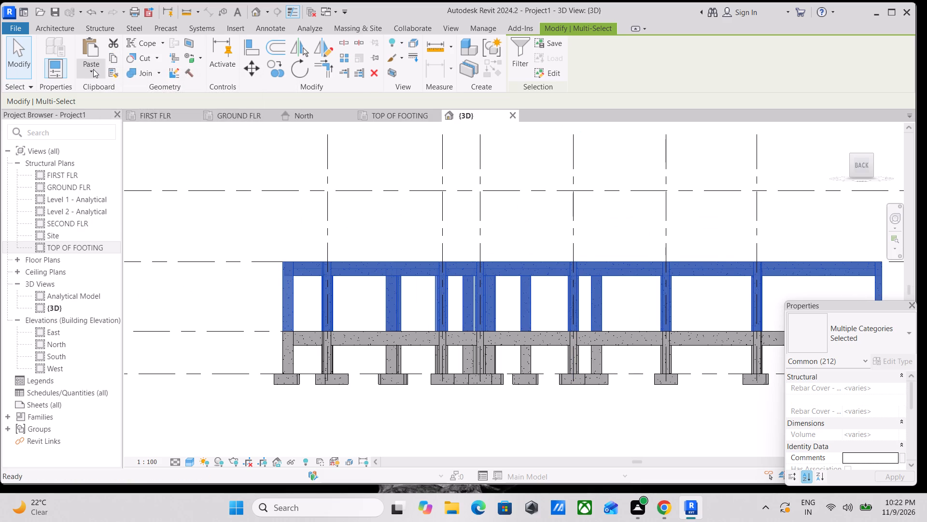
click(93, 69)
click(120, 121)
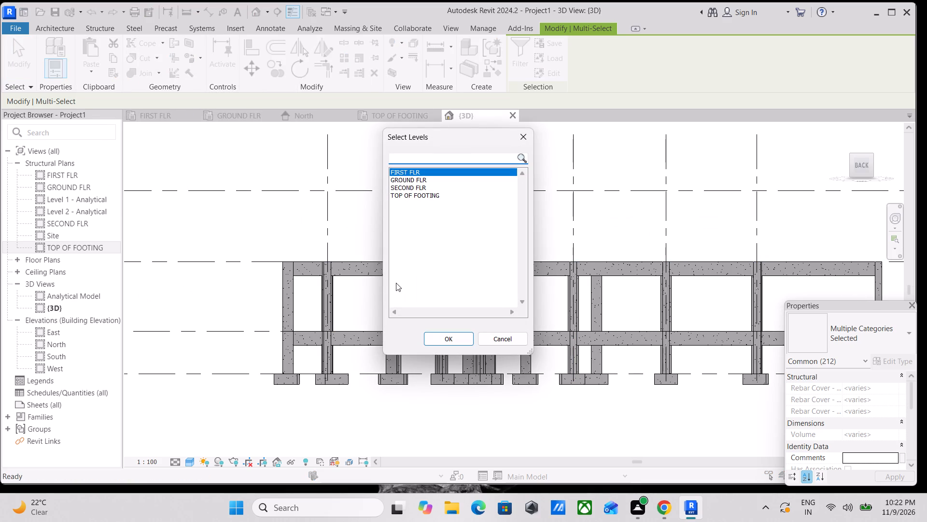
click(407, 184)
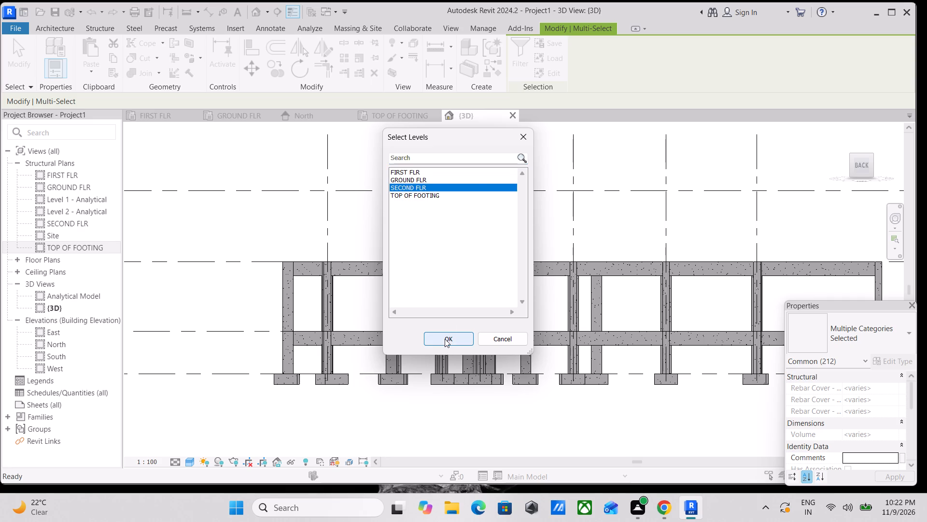
click(445, 339)
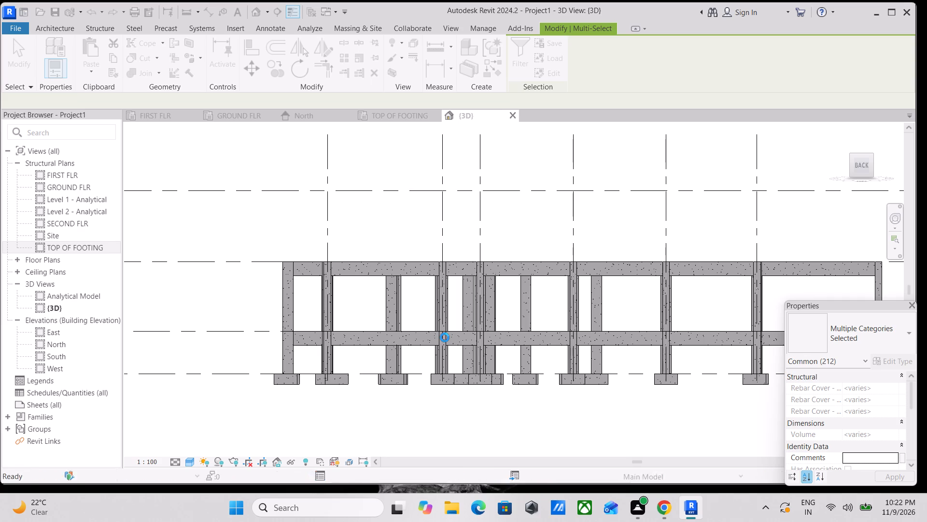
scroll(454, 334, down, 3)
scroll(510, 296, up, 2)
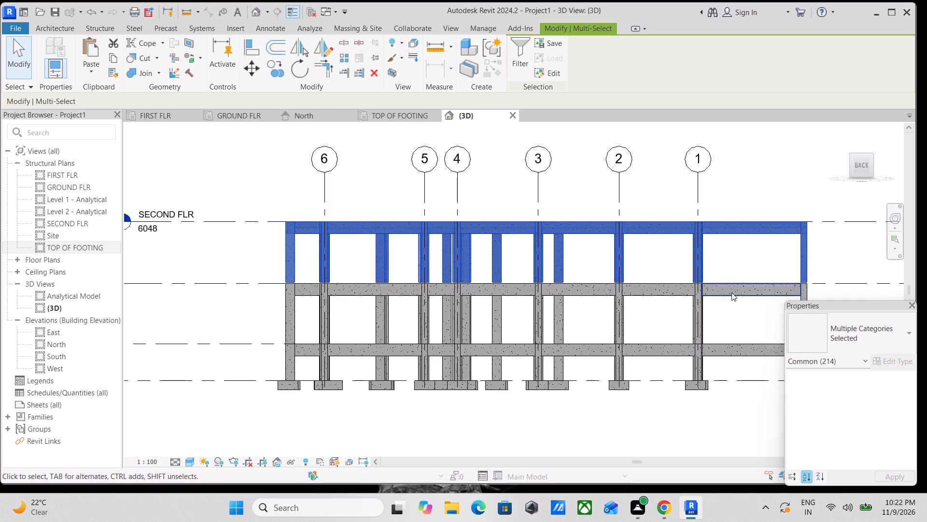
middle_drag(716, 272, 615, 282)
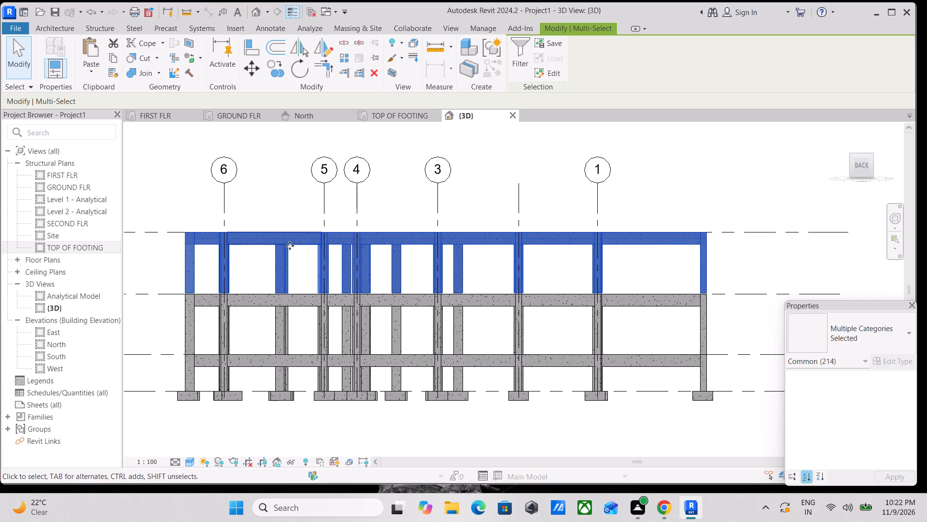
key(Escape)
Select the upper storey between FIRST FLR and SECOND FLR, filter it to structural columns only, and set their Base Offset to 0.
scroll(262, 232, down, 1)
drag(172, 214, 183, 251)
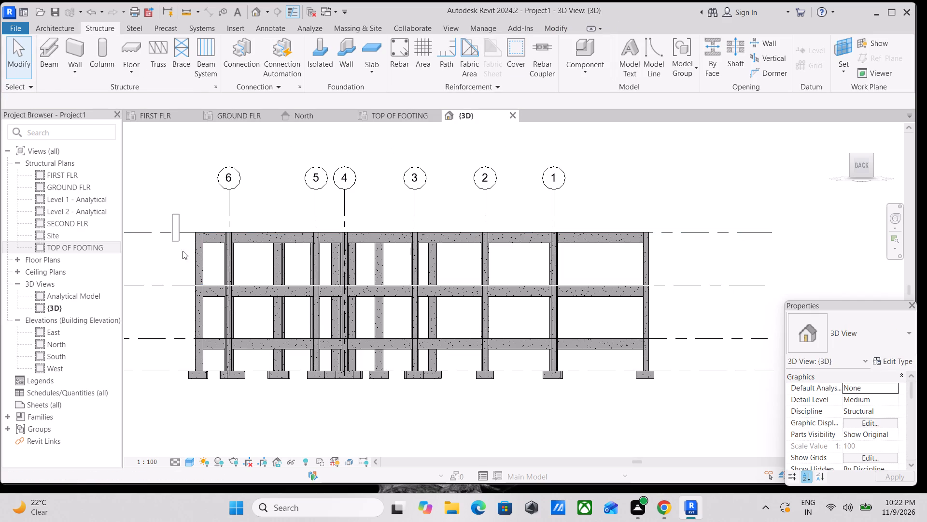
drag(183, 251, 459, 288)
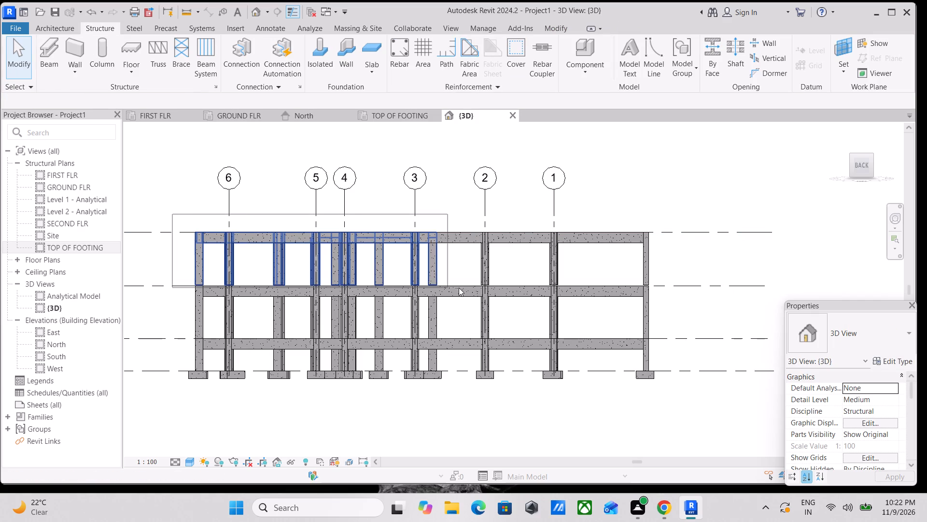
drag(459, 288, 664, 288)
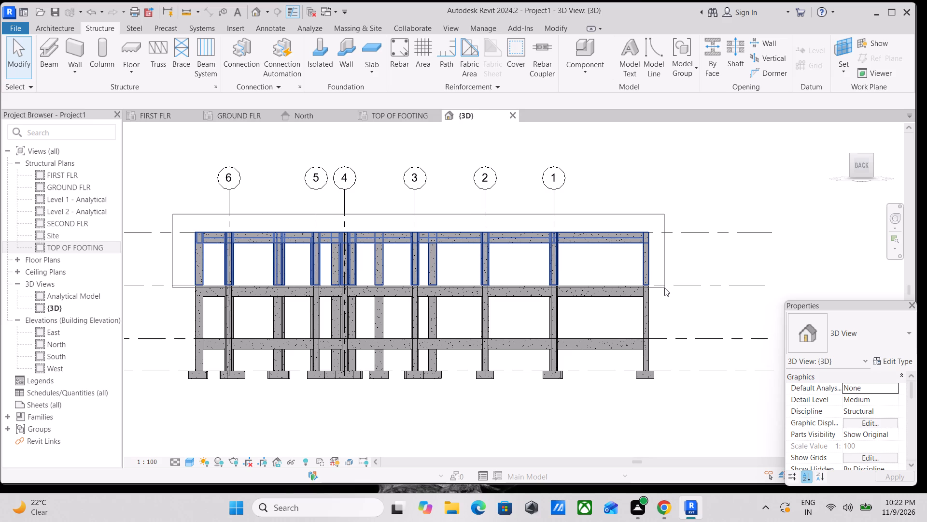
drag(664, 288, 663, 286)
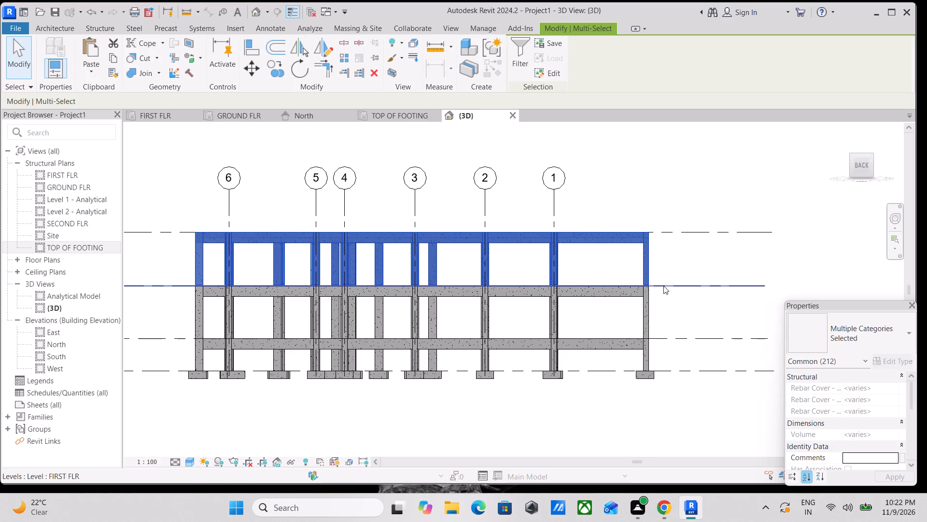
middle_drag(675, 250, 716, 249)
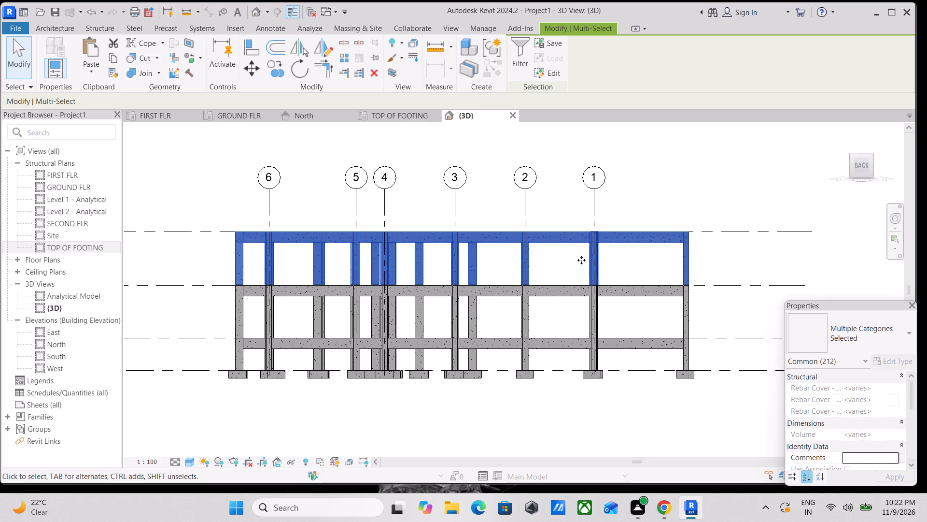
scroll(239, 248, up, 2)
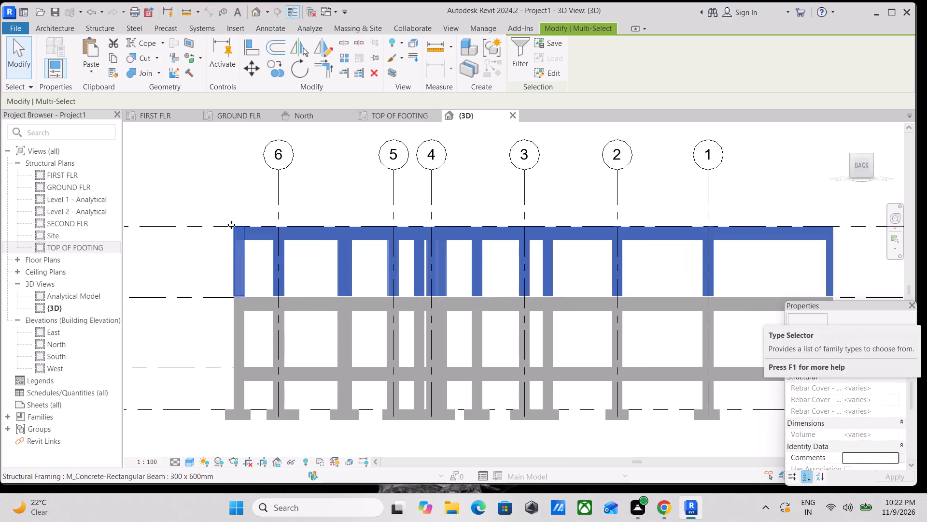
scroll(333, 256, down, 2)
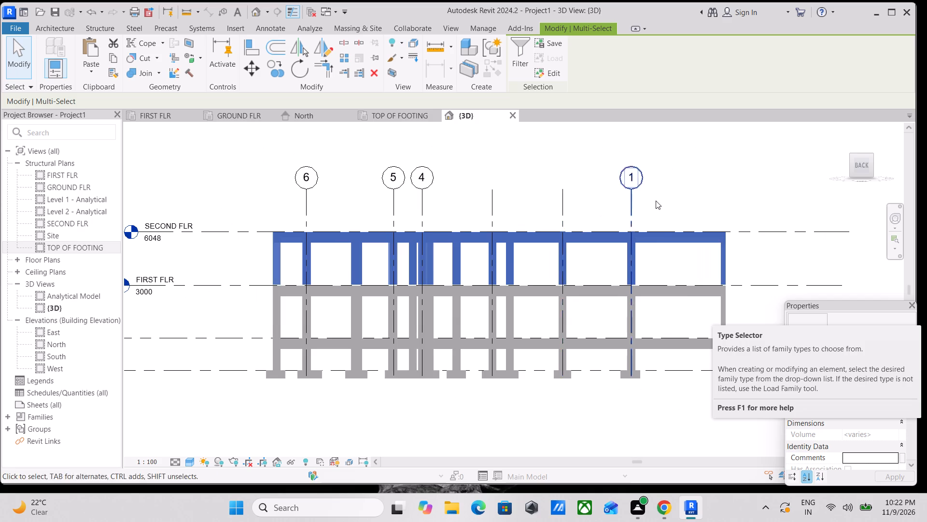
scroll(219, 220, up, 3)
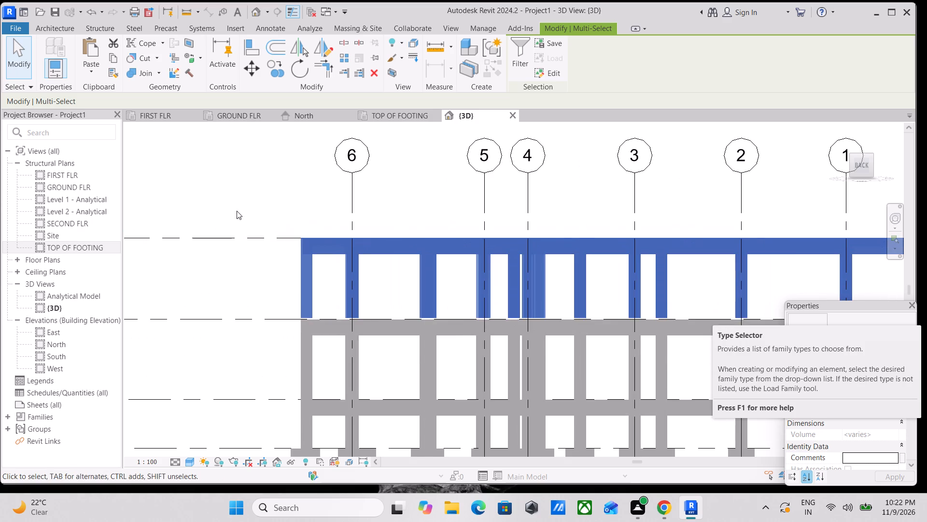
click(515, 57)
click(540, 194)
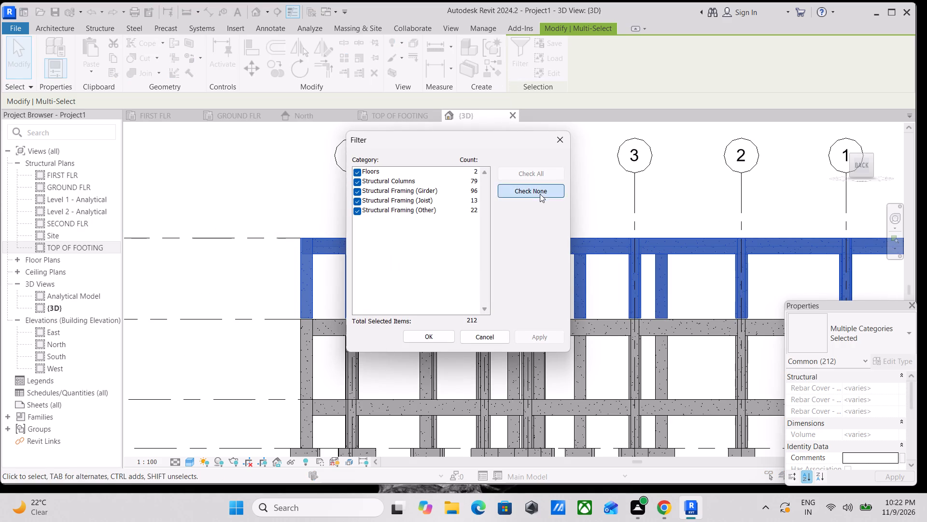
click(357, 181)
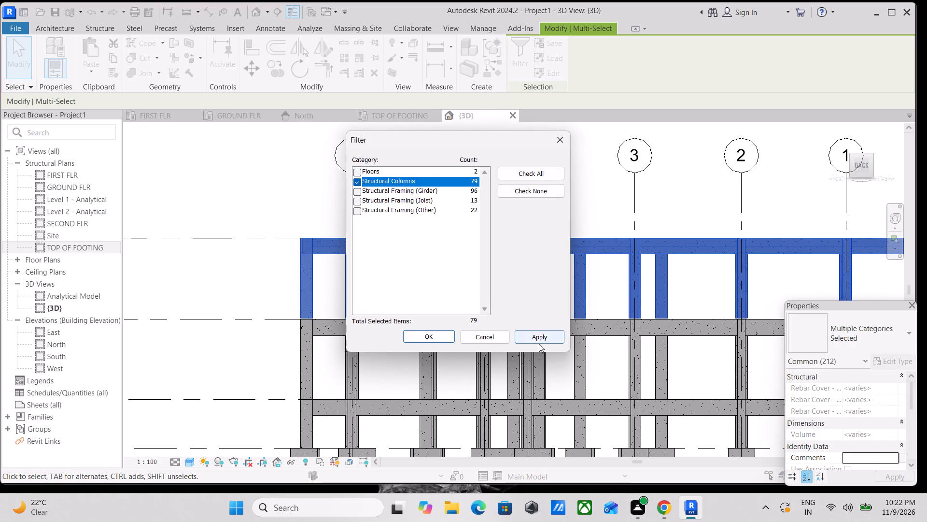
click(540, 341)
click(433, 339)
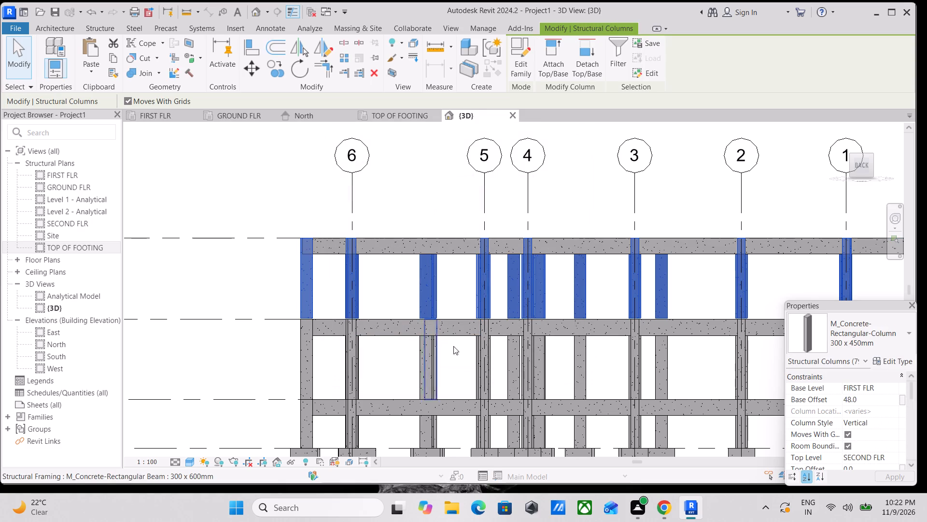
click(871, 397)
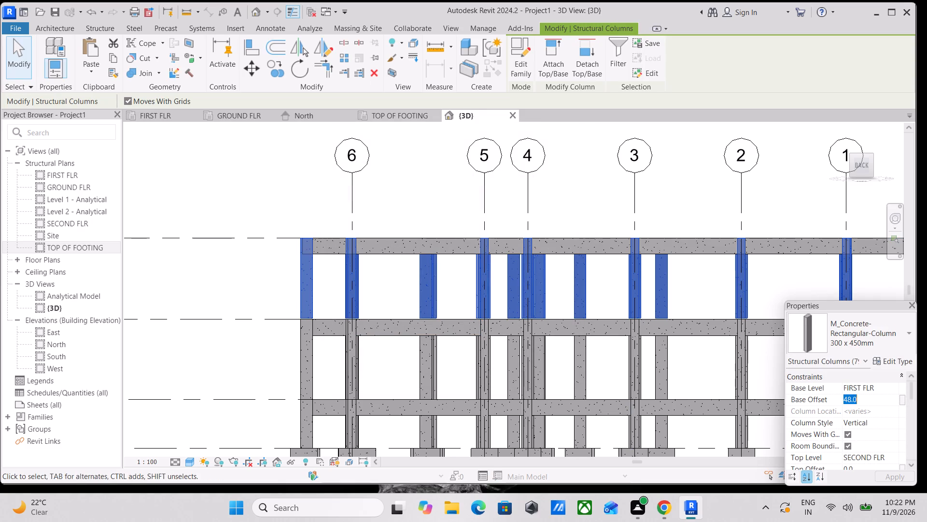
key(0)
key(Return)
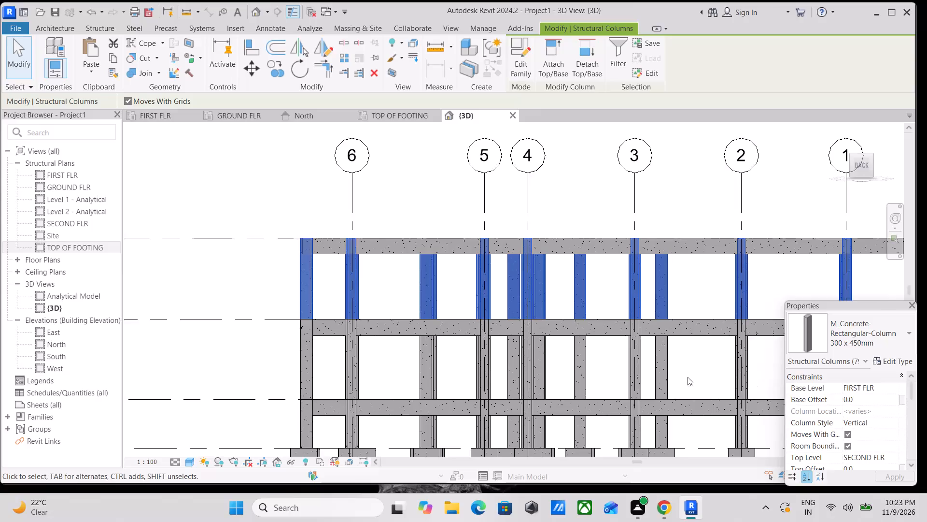
scroll(679, 373, down, 4)
key(Escape)
Examine the concrete frame in 3D from all sides, including the copied upper storey's columns, beams and slabs, the footings and the level lines.
middle_drag(530, 325, 429, 317)
scroll(424, 314, up, 1)
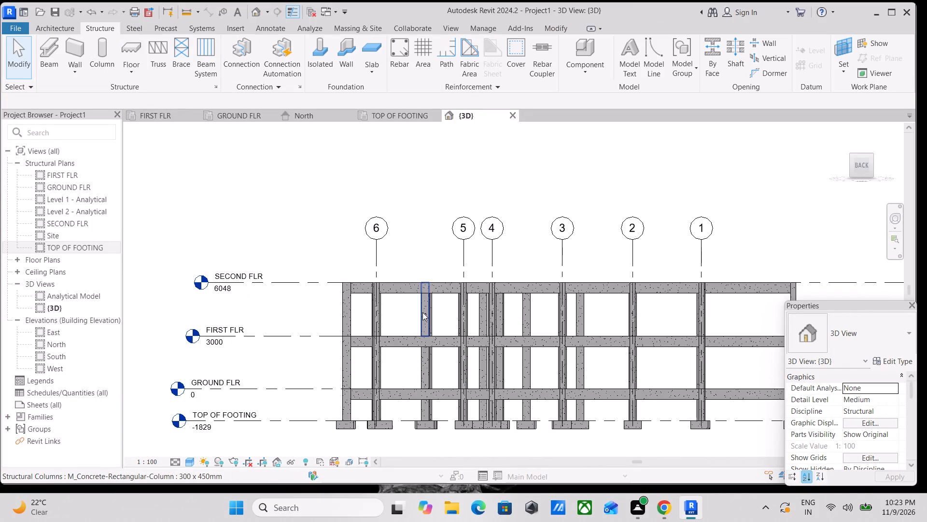
scroll(517, 275, down, 3)
middle_drag(518, 268, 499, 235)
shift+middle_drag(497, 259, 482, 306)
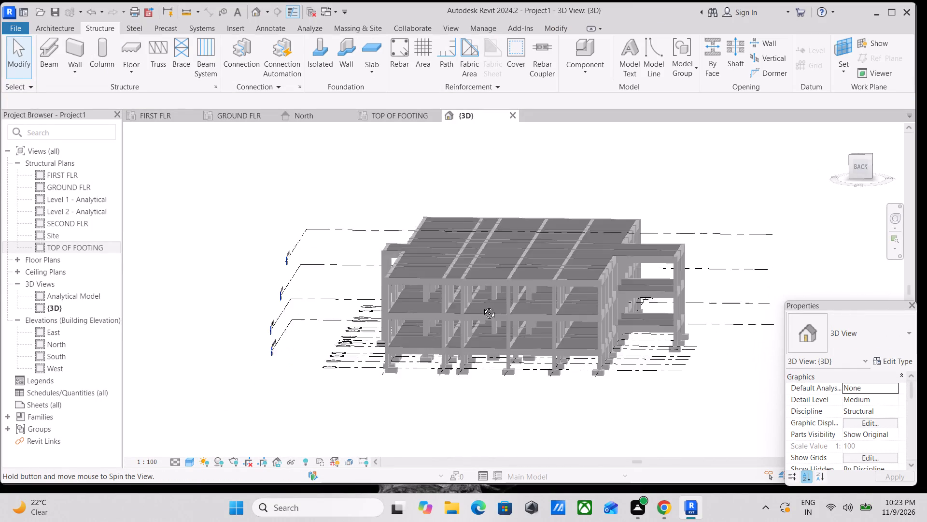
shift+middle_drag(482, 306, 376, 319)
shift+scroll(376, 319, up, 2)
shift+middle_drag(455, 300, 402, 292)
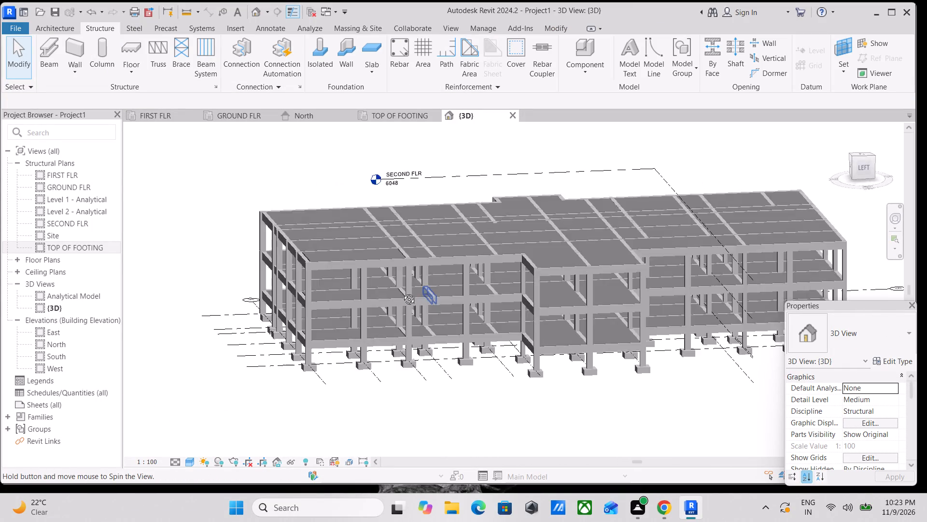
shift+middle_drag(402, 292, 306, 305)
middle_drag(443, 317, 323, 304)
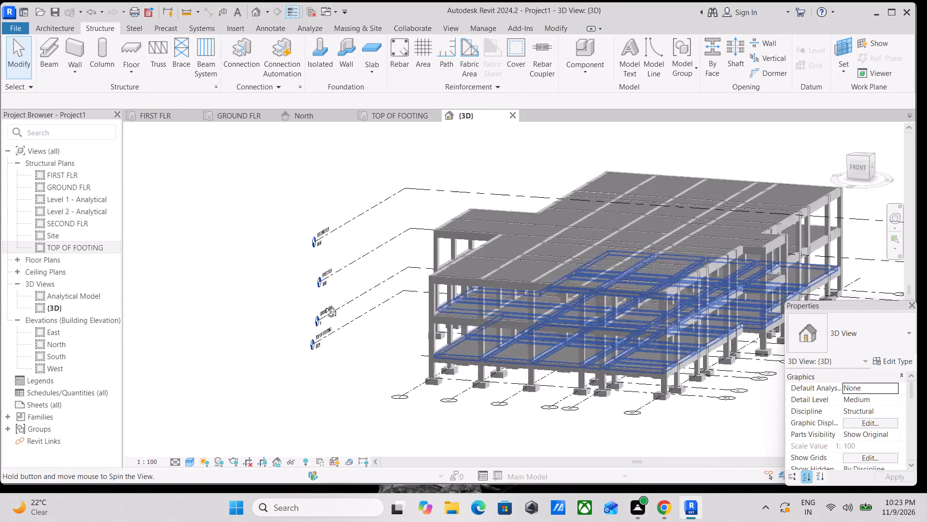
middle_drag(323, 304, 253, 313)
scroll(267, 321, up, 1)
middle_drag(466, 295, 334, 246)
scroll(554, 319, up, 2)
middle_drag(577, 302, 449, 315)
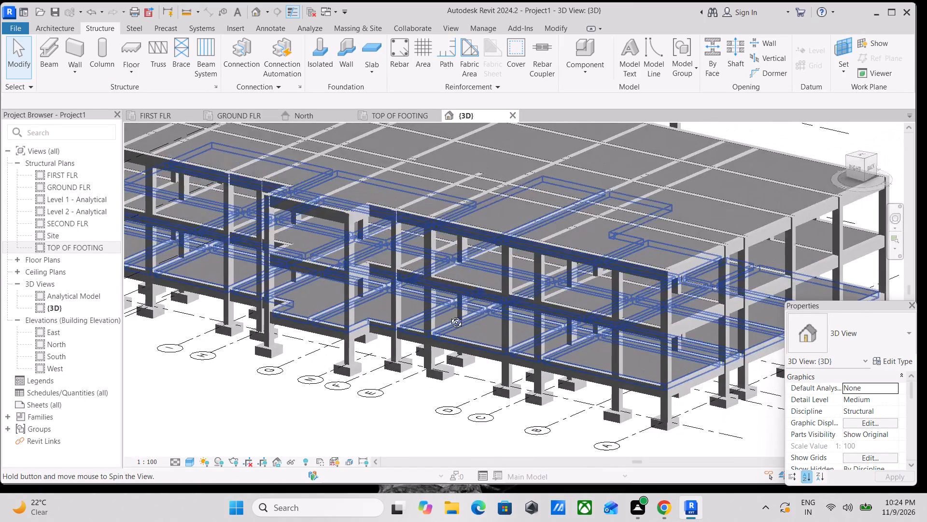
middle_drag(449, 315, 758, 291)
shift+scroll(758, 291, up, 1)
scroll(755, 292, down, 2)
middle_drag(755, 291, 773, 293)
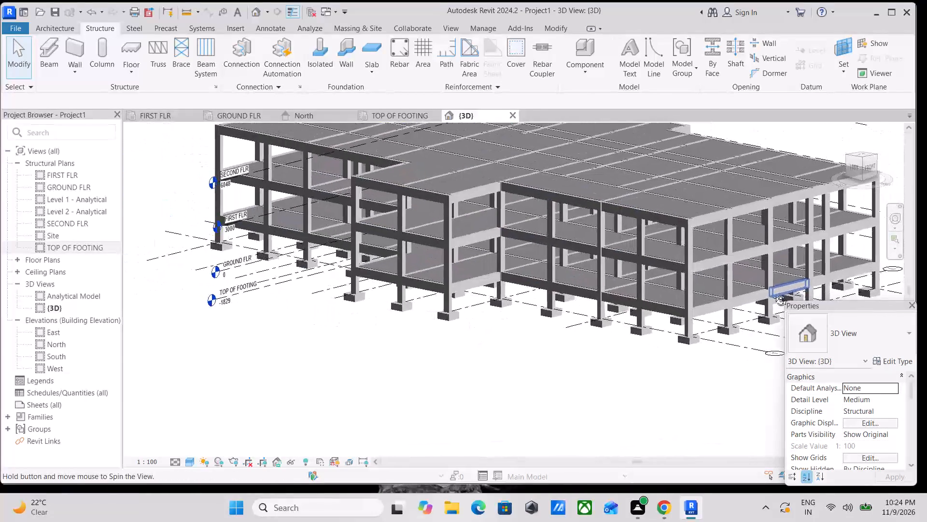
middle_drag(773, 293, 774, 294)
scroll(774, 294, down, 2)
scroll(689, 278, down, 2)
shift+middle_drag(684, 276, 716, 236)
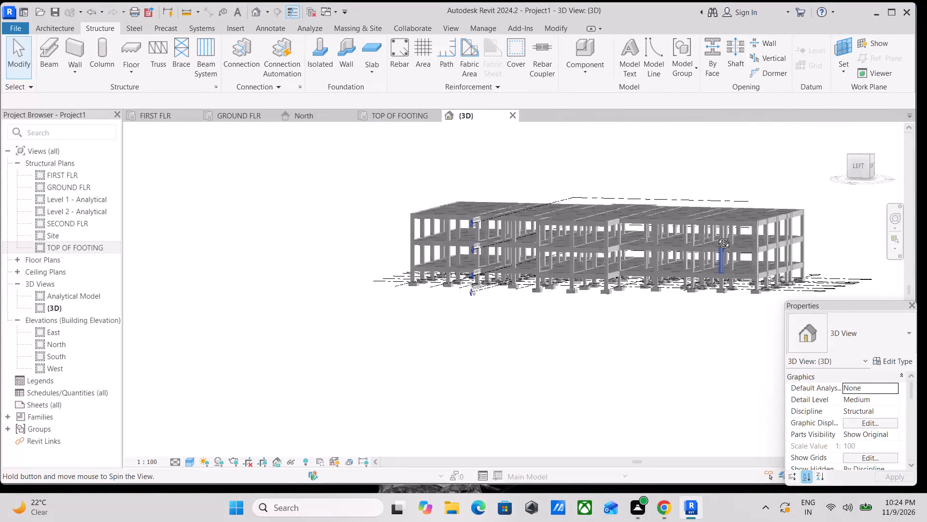
shift+middle_drag(716, 236, 603, 285)
scroll(610, 286, up, 1)
scroll(612, 286, down, 3)
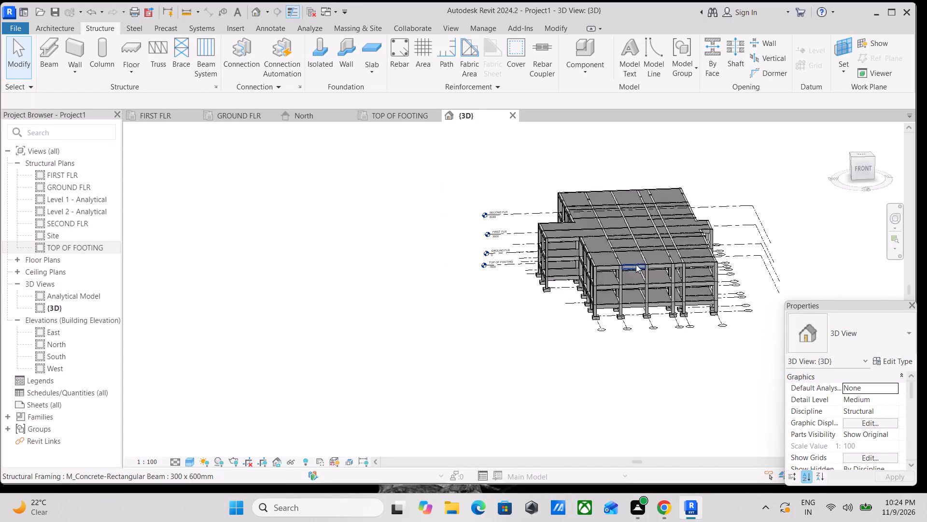
scroll(635, 264, up, 12)
middle_drag(495, 215, 511, 236)
scroll(519, 233, down, 3)
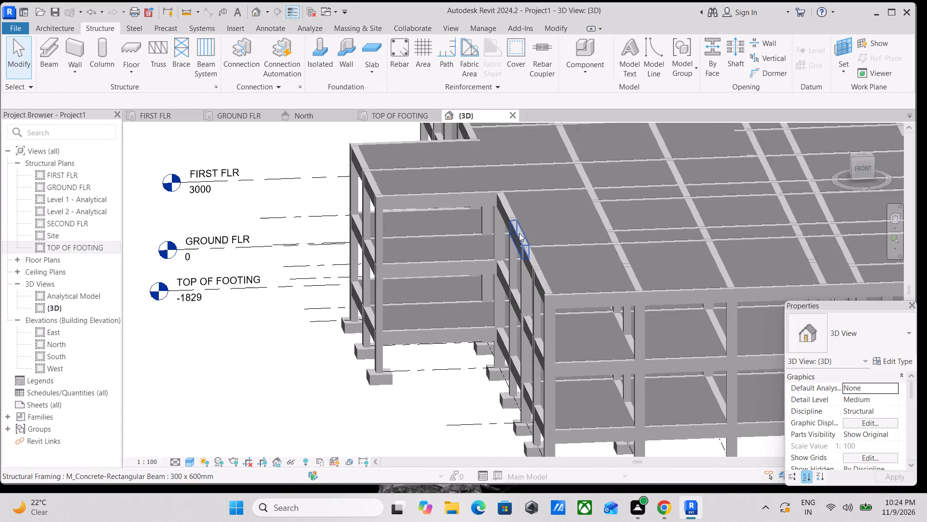
scroll(519, 233, down, 3)
middle_drag(510, 242, 551, 263)
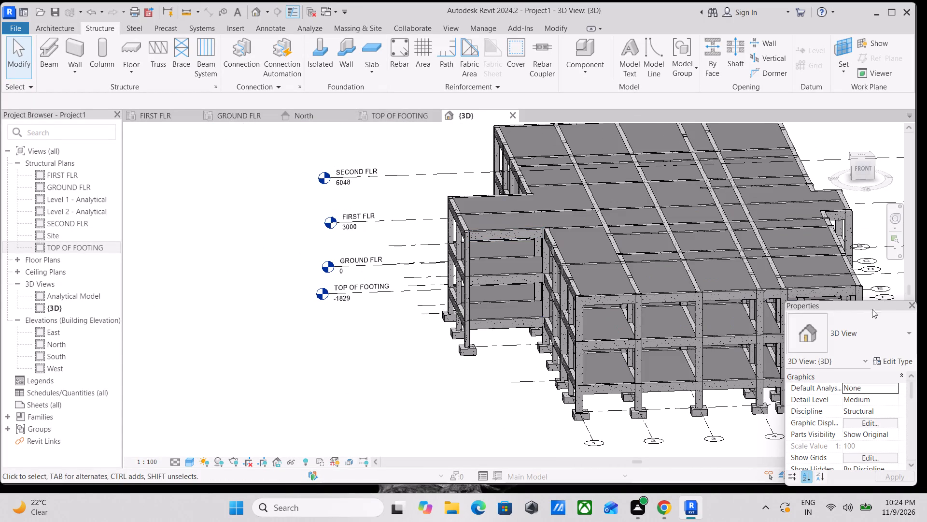
middle_drag(721, 292, 779, 333)
scroll(613, 251, down, 3)
scroll(662, 282, down, 2)
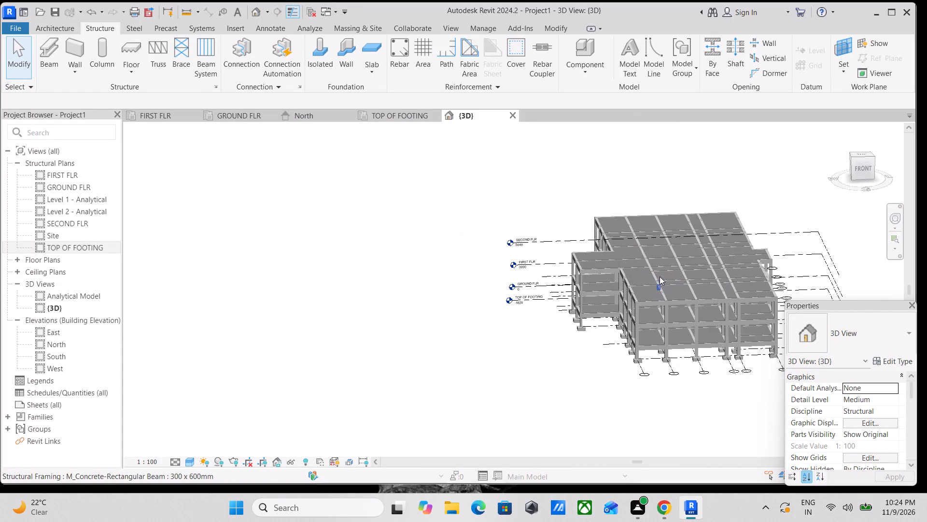
shift+middle_drag(659, 271, 776, 270)
scroll(776, 270, up, 1)
shift+scroll(742, 283, up, 1)
shift+middle_drag(742, 283, 784, 261)
shift+scroll(748, 283, up, 2)
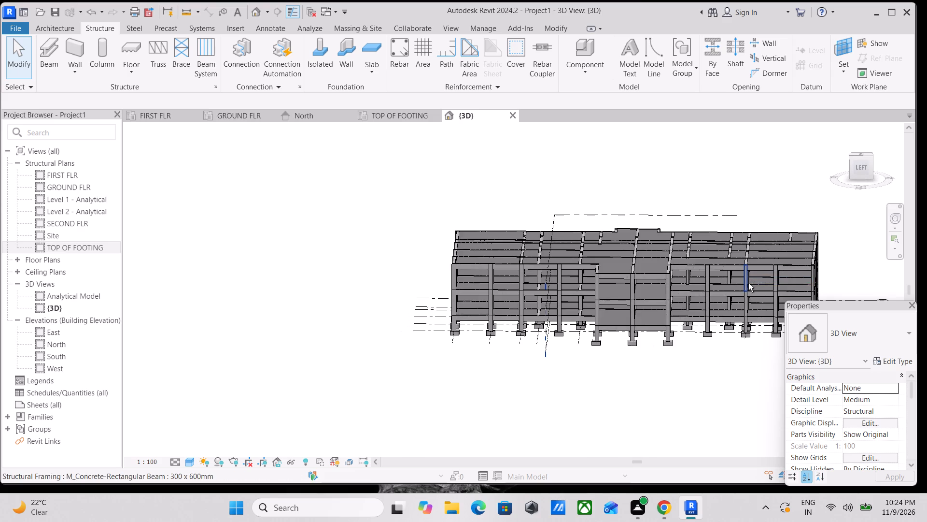
shift+middle_drag(750, 283, 831, 261)
scroll(533, 351, up, 1)
shift+middle_drag(511, 332, 519, 373)
shift+scroll(518, 372, up, 3)
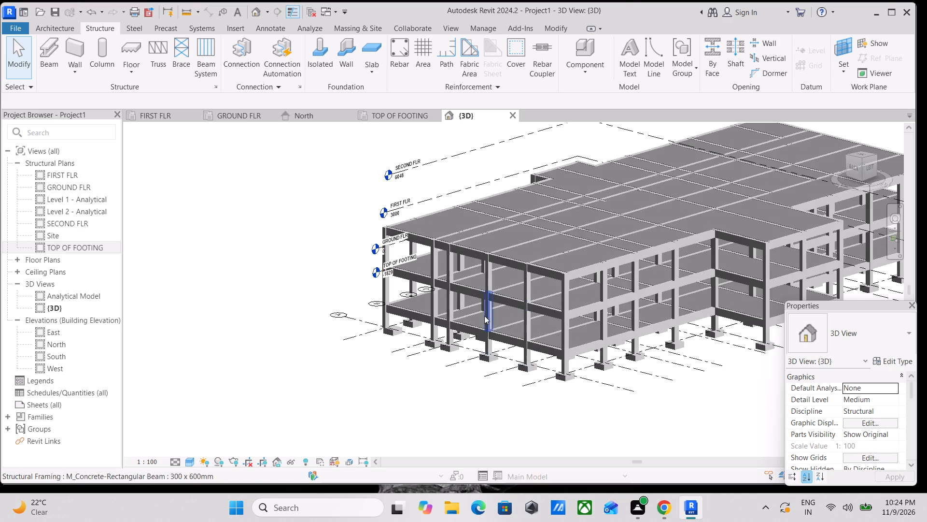
scroll(531, 296, up, 3)
scroll(614, 293, down, 1)
middle_drag(612, 292, 545, 314)
shift+scroll(544, 314, up, 4)
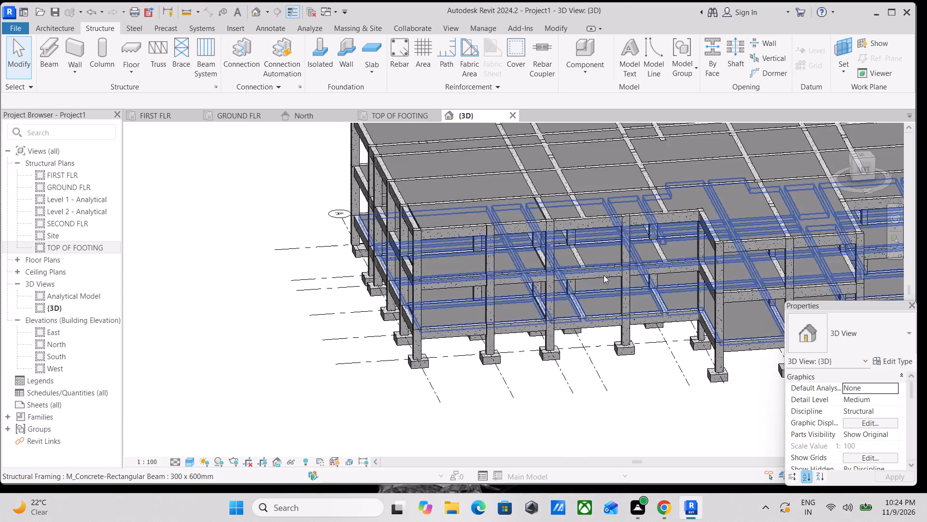
scroll(604, 275, down, 2)
middle_drag(601, 278, 434, 253)
scroll(520, 295, up, 2)
middle_drag(546, 299, 561, 366)
scroll(561, 366, up, 1)
scroll(550, 262, down, 3)
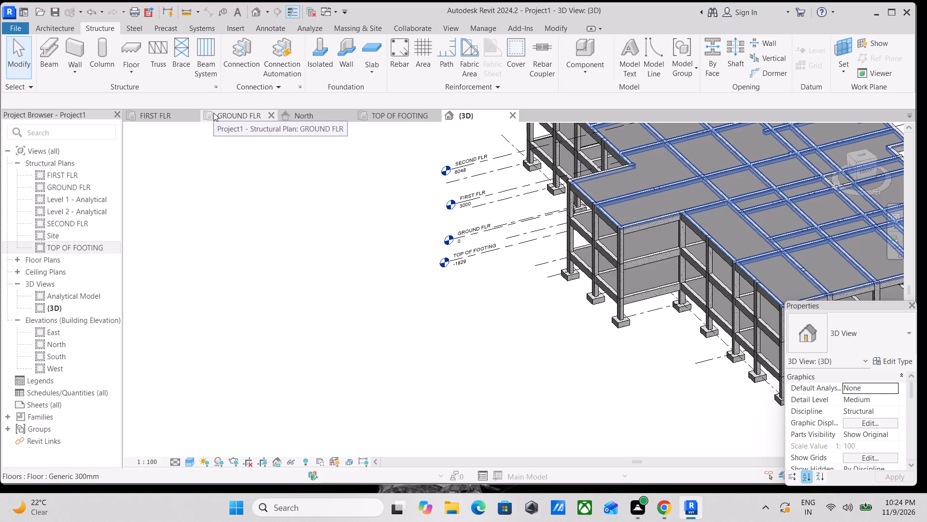
scroll(218, 125, up, 4)
scroll(220, 112, down, 5)
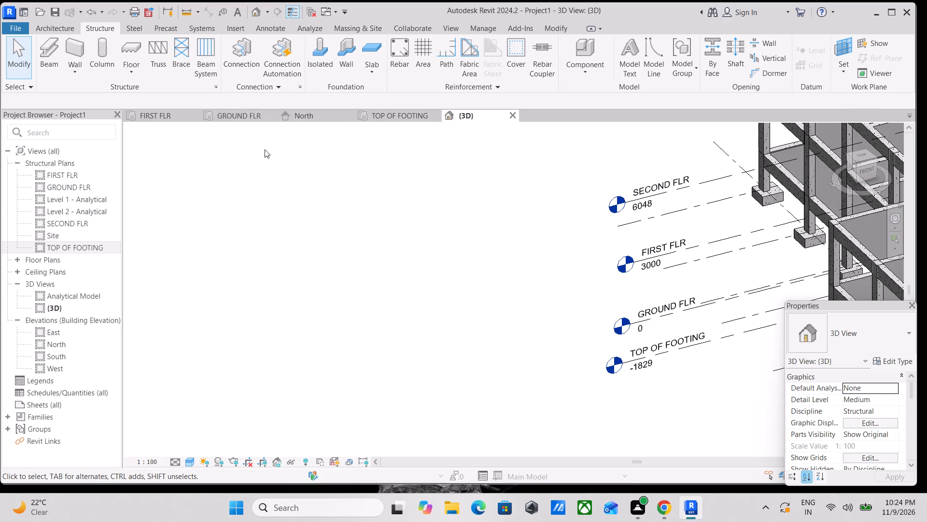
scroll(275, 142, down, 3)
scroll(370, 188, down, 2)
middle_drag(335, 179, 208, 159)
scroll(499, 324, up, 2)
scroll(487, 302, down, 1)
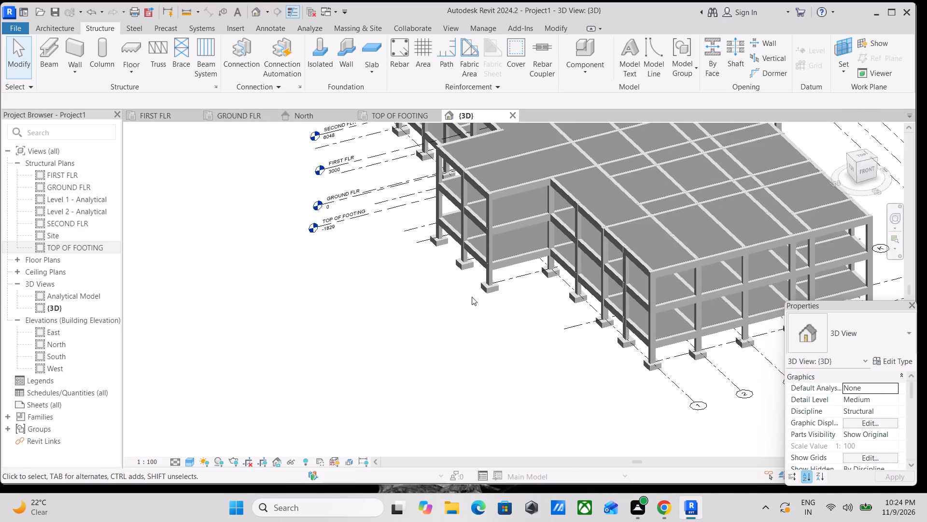
middle_drag(459, 295, 380, 274)
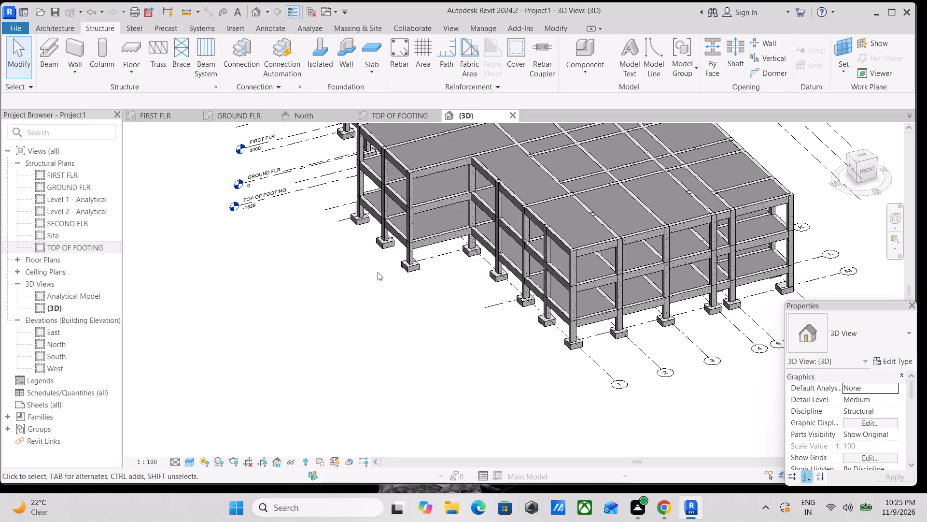
scroll(378, 272, up, 2)
middle_drag(385, 257, 374, 288)
scroll(373, 287, up, 1)
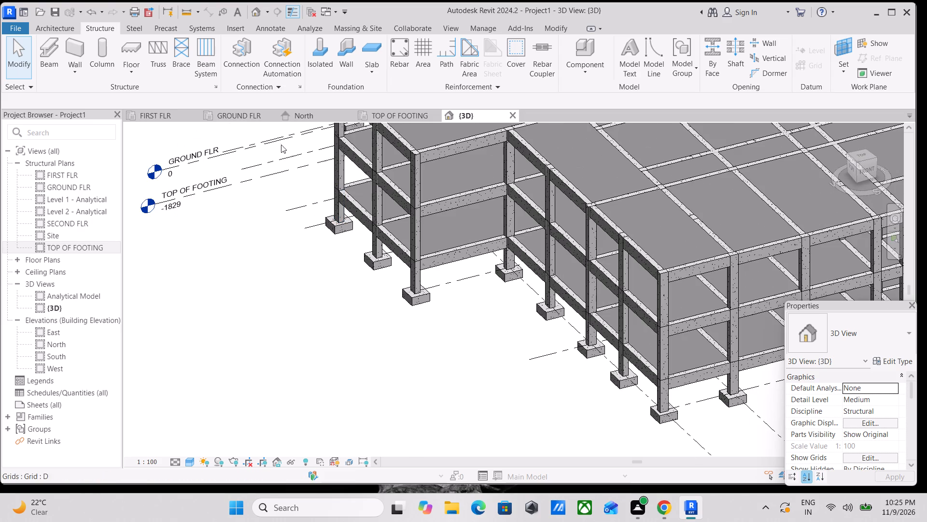
Check the GROUND FLR structural plan and bring up the TOP OF FOOTING structural plan.
click(240, 114)
scroll(365, 216, down, 3)
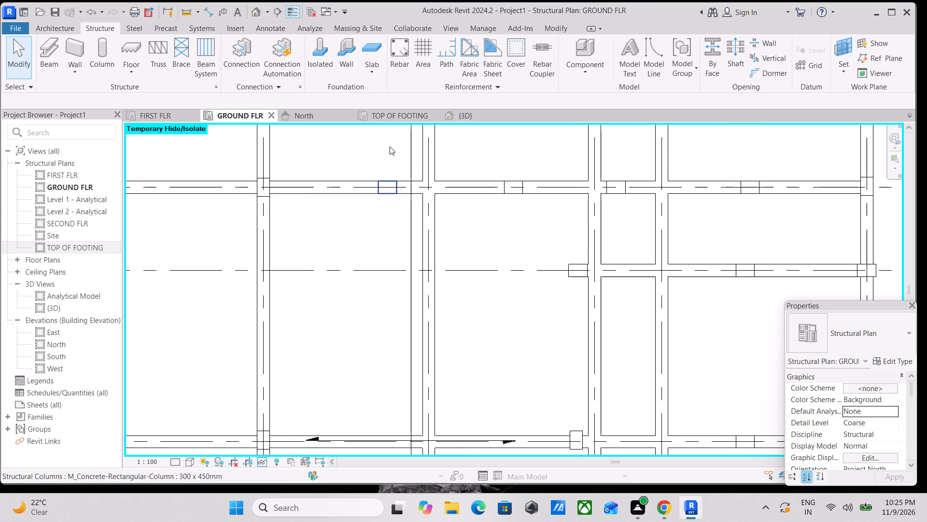
click(454, 110)
click(408, 114)
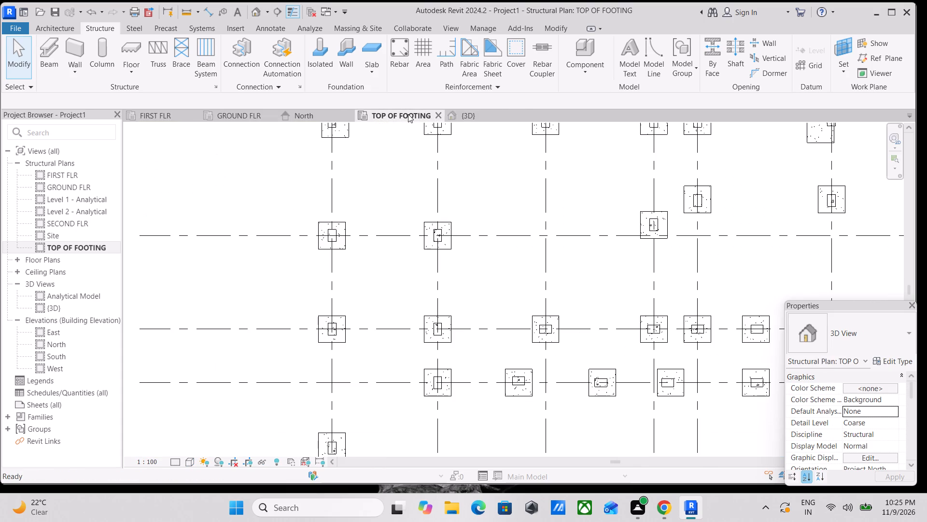
Draw a building section through the lower part of the corner footing at grids A and 1, looking north.
scroll(407, 217, down, 3)
middle_drag(406, 217, 444, 299)
scroll(430, 279, up, 3)
middle_drag(402, 245, 444, 313)
scroll(444, 312, up, 1)
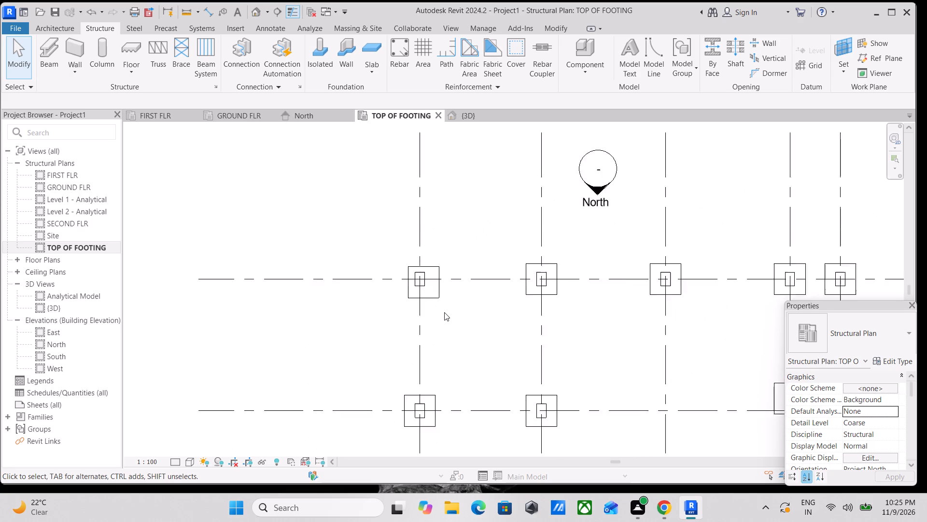
scroll(444, 312, up, 8)
scroll(444, 306, down, 1)
middle_drag(442, 303, 457, 336)
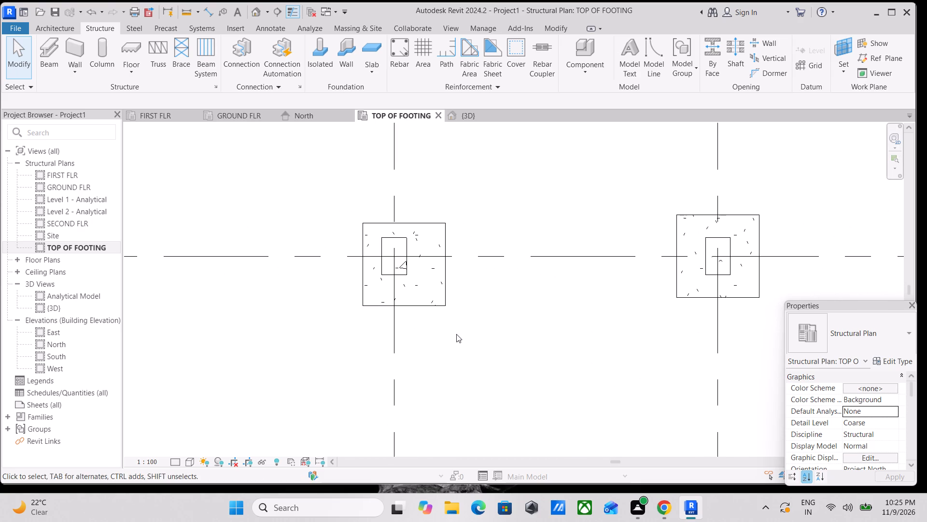
scroll(431, 317, down, 2)
middle_drag(431, 317, 468, 358)
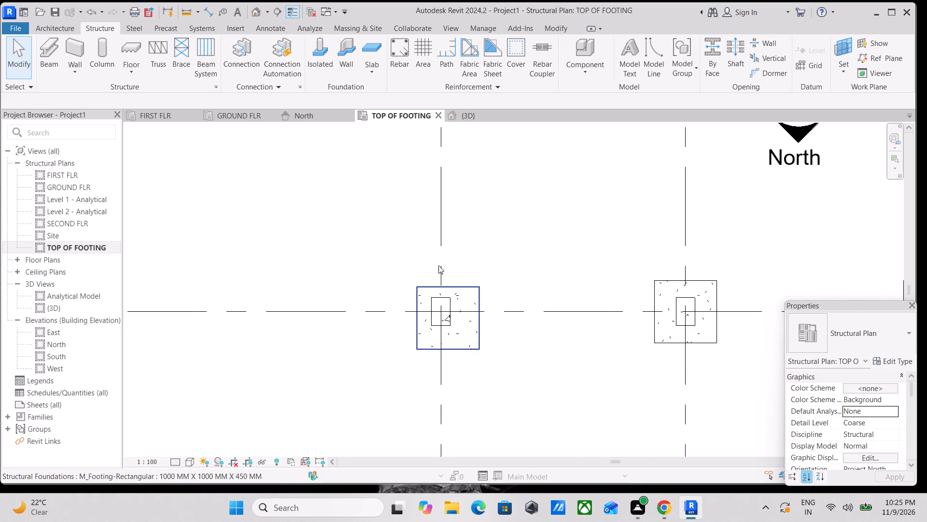
click(276, 6)
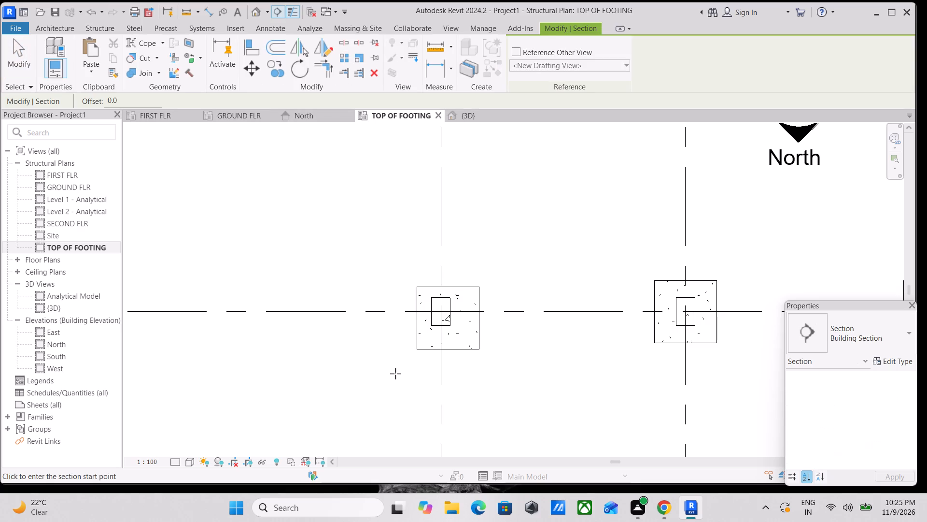
scroll(395, 373, up, 5)
click(394, 315)
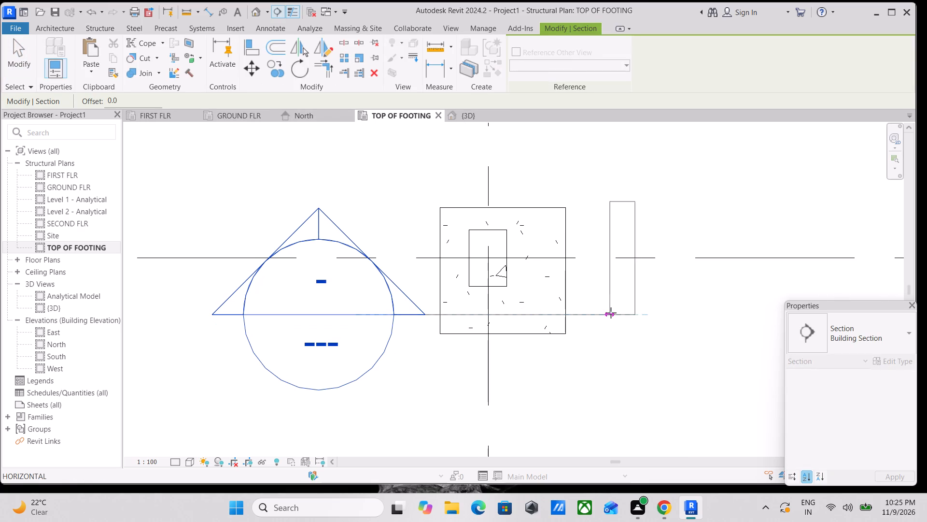
click(651, 318)
scroll(592, 258, down, 2)
middle_drag(591, 257, 581, 297)
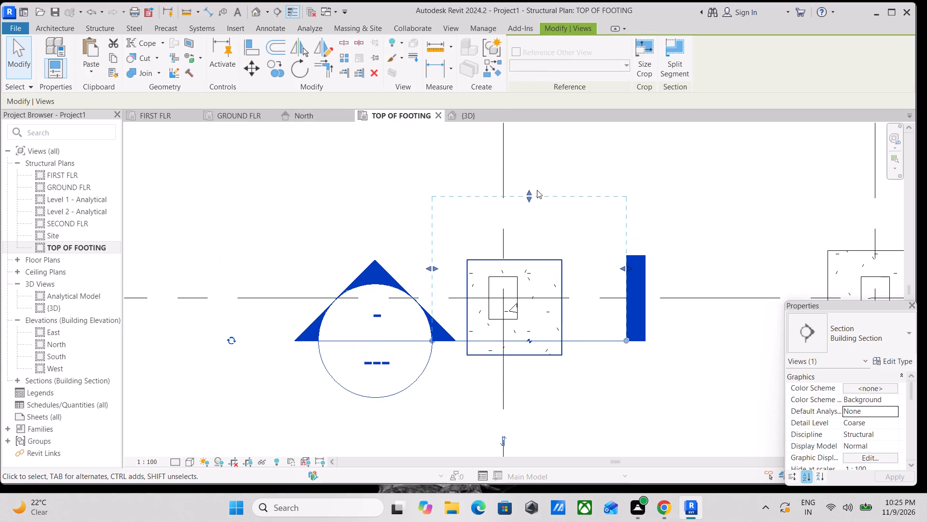
Reduce the section's view depth and pull its side limits and line ends in close around the corner footing.
drag(532, 193, 534, 264)
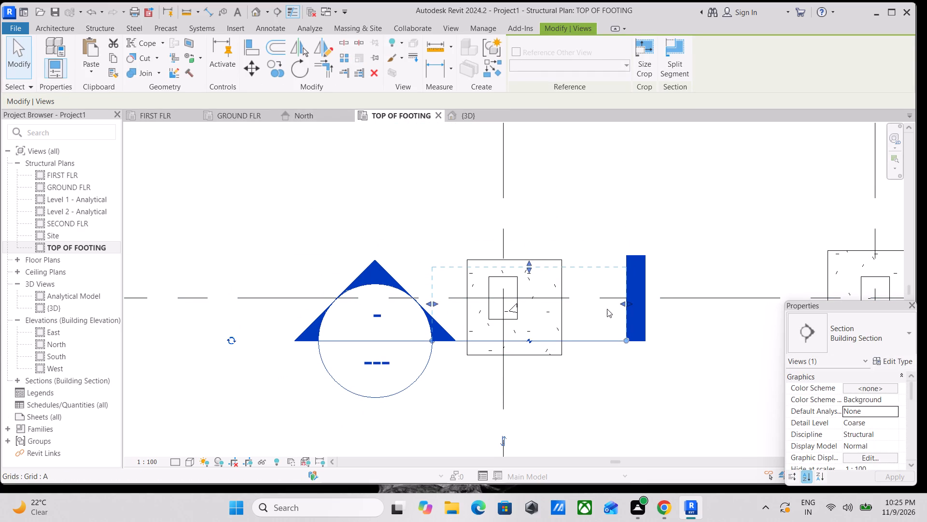
drag(625, 305, 579, 305)
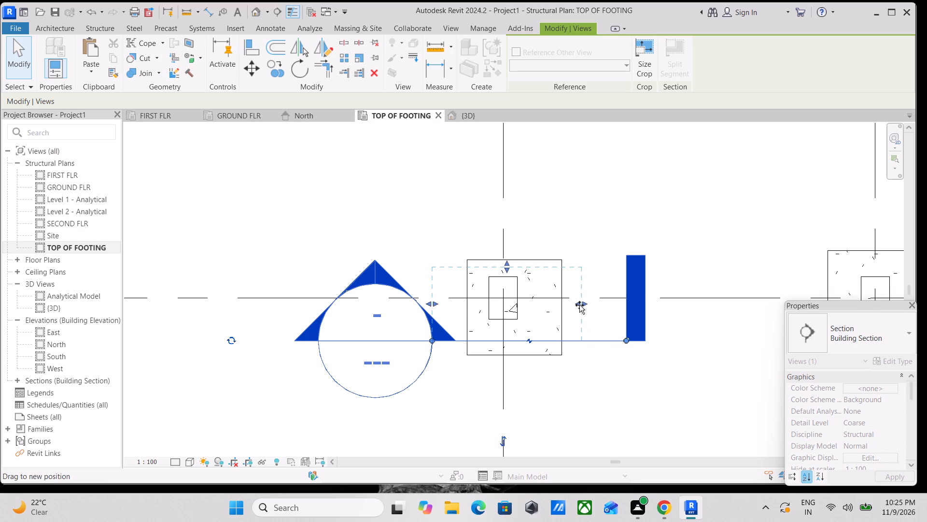
drag(579, 305, 580, 305)
drag(624, 339, 579, 338)
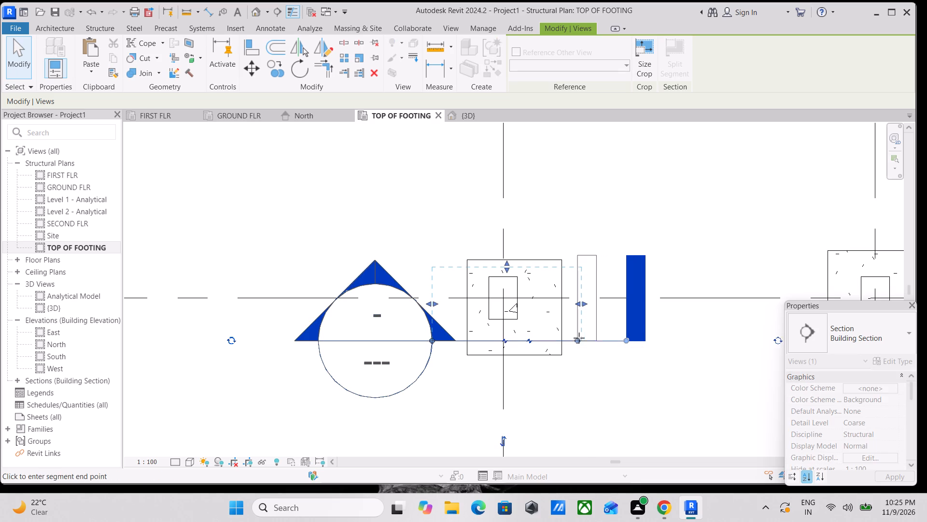
drag(579, 338, 584, 339)
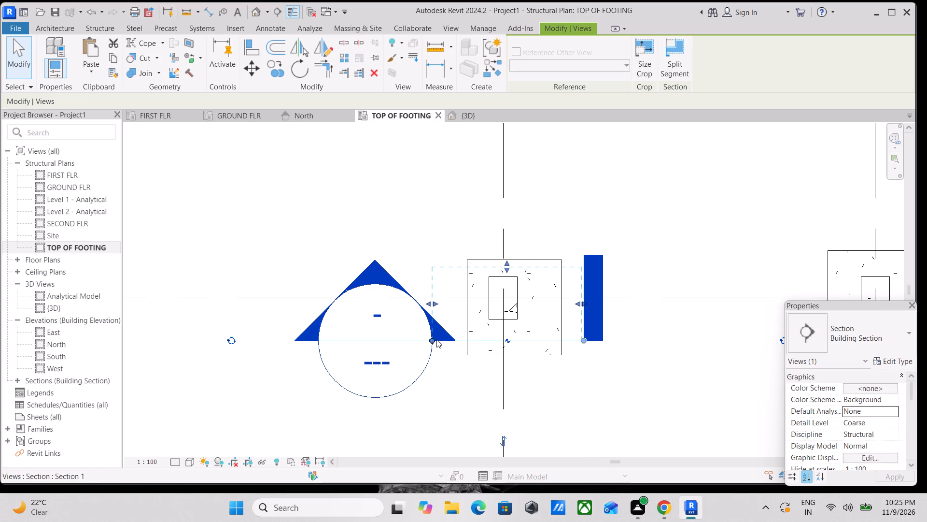
drag(431, 338, 449, 342)
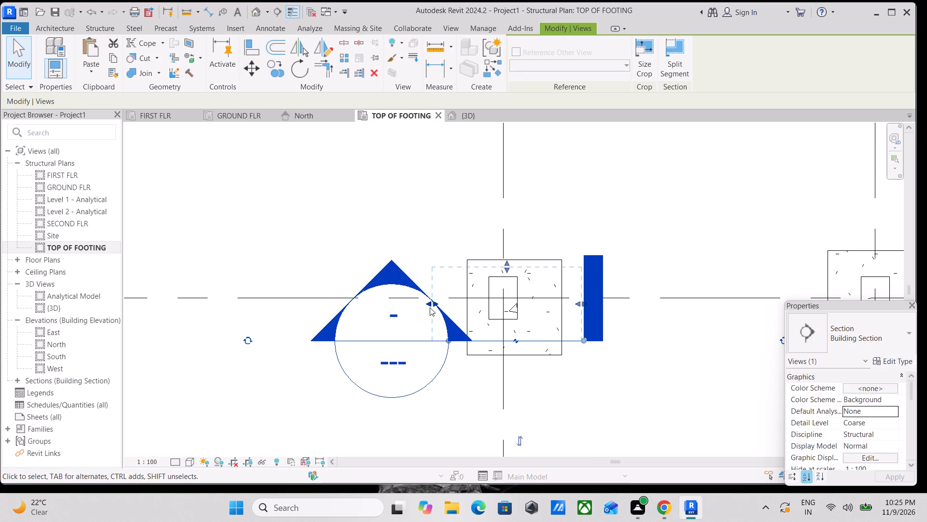
drag(430, 307, 455, 314)
scroll(502, 312, up, 2)
scroll(523, 267, up, 2)
scroll(628, 382, up, 2)
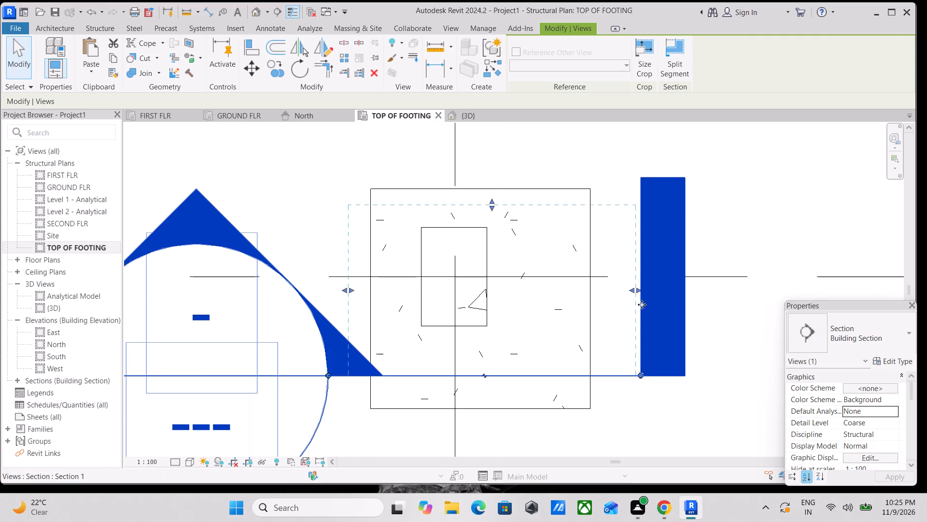
drag(634, 288, 612, 288)
drag(642, 377, 620, 379)
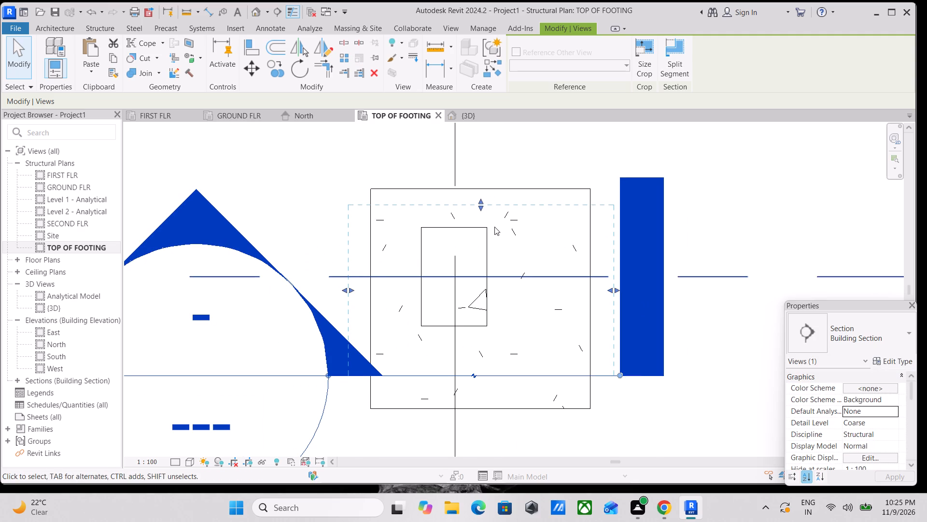
Open the view of the new section through the corner footing.
right_click(454, 203)
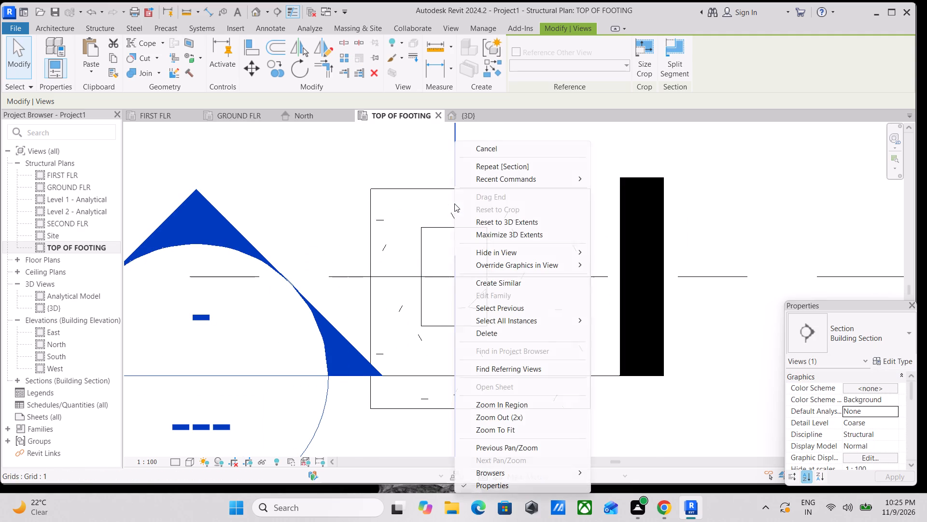
click(343, 358)
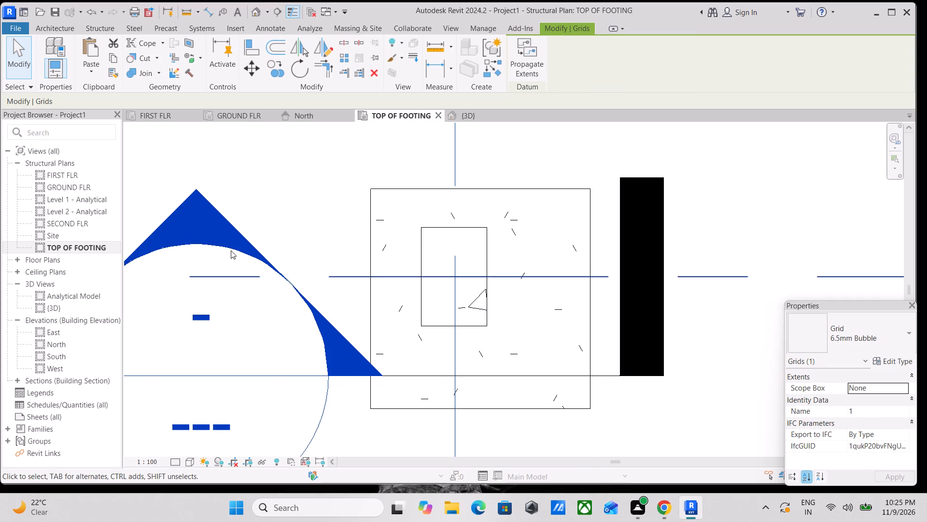
right_click(195, 222)
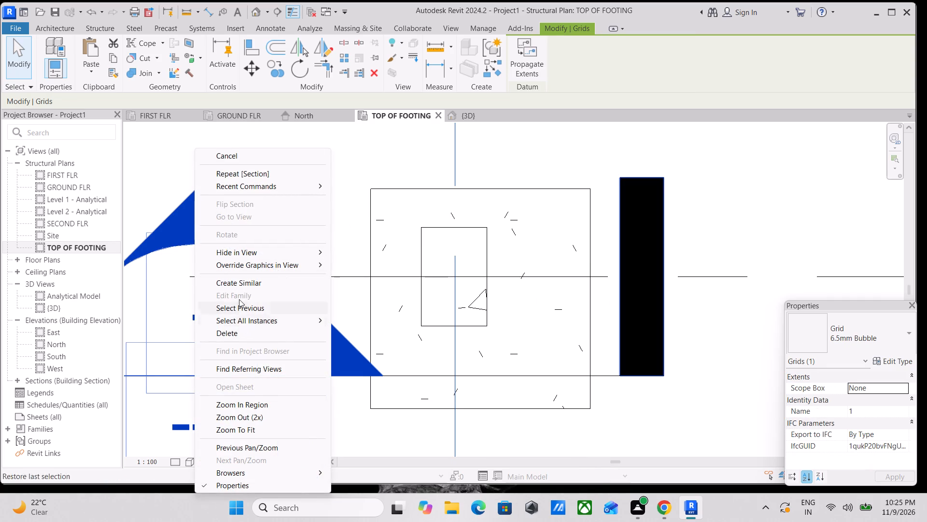
click(192, 210)
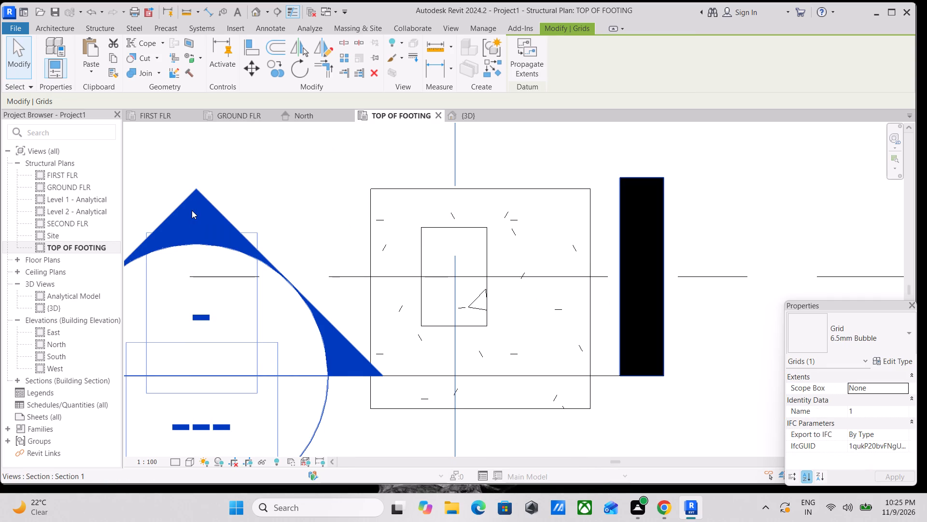
right_click(192, 210)
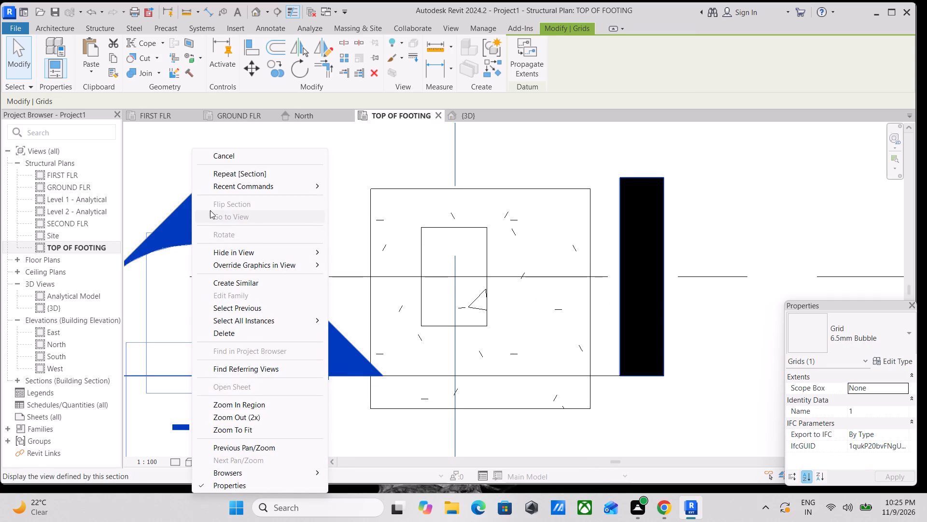
double_click(180, 212)
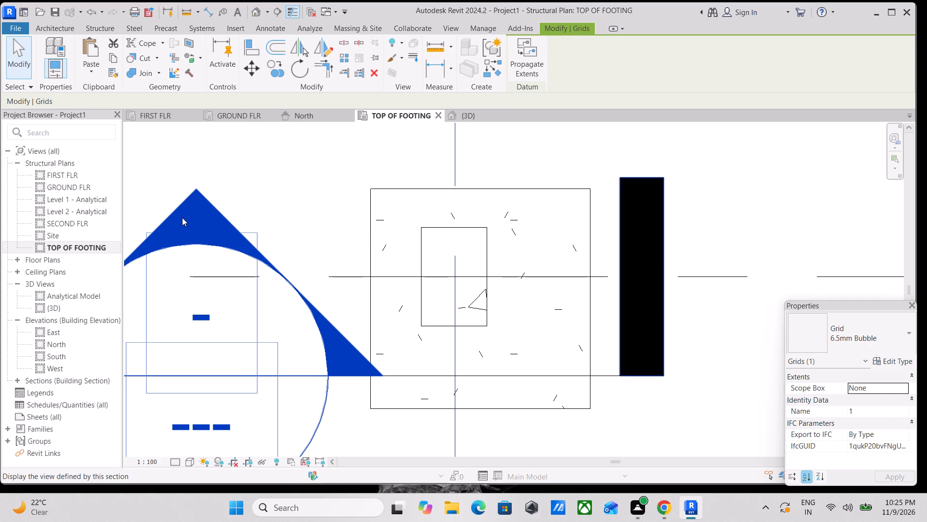
right_click(183, 217)
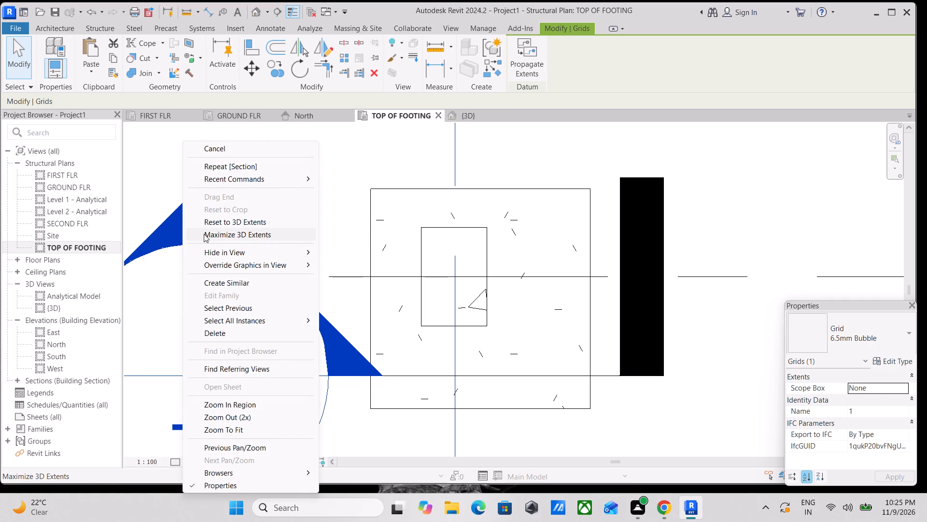
key(Escape)
double_click(201, 214)
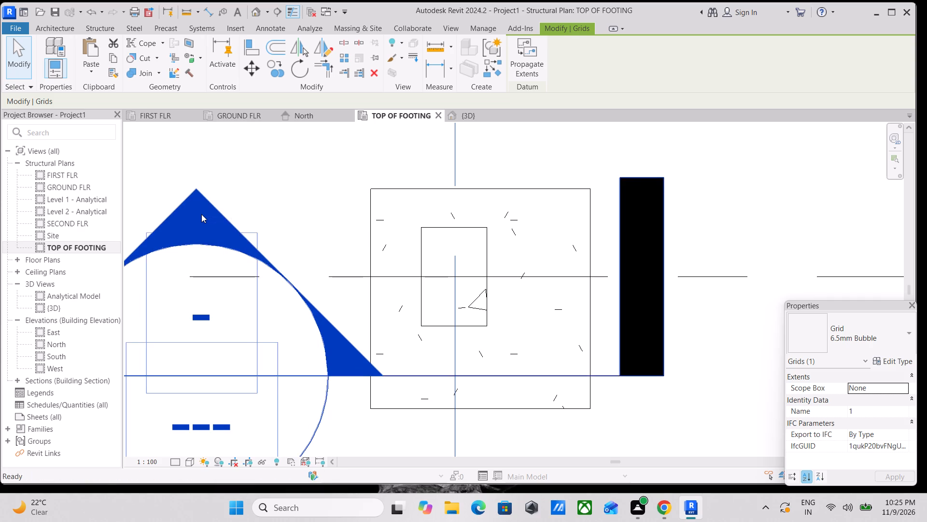
Extend the section view's crop region downward to just below the base of the footing.
scroll(421, 315, up, 2)
middle_drag(399, 294, 389, 282)
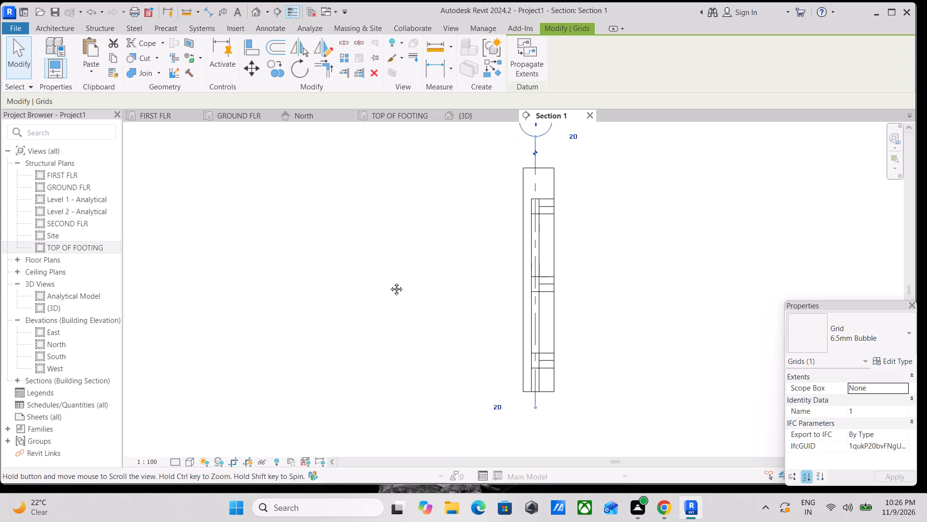
middle_drag(389, 282, 388, 275)
middle_drag(493, 366, 449, 332)
scroll(449, 332, up, 1)
scroll(488, 304, down, 2)
middle_drag(488, 304, 482, 302)
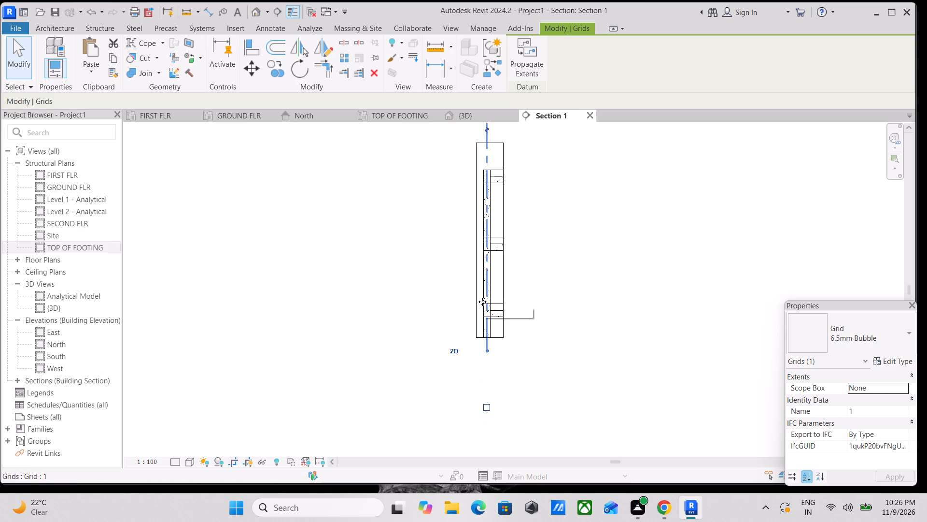
middle_drag(534, 283, 538, 244)
scroll(509, 301, up, 4)
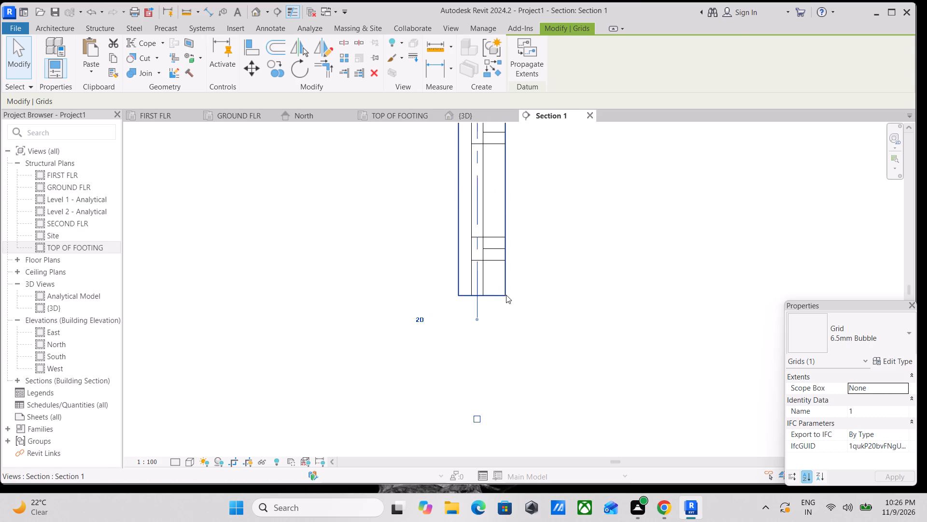
click(506, 295)
scroll(476, 302, up, 3)
drag(481, 293, 481, 293)
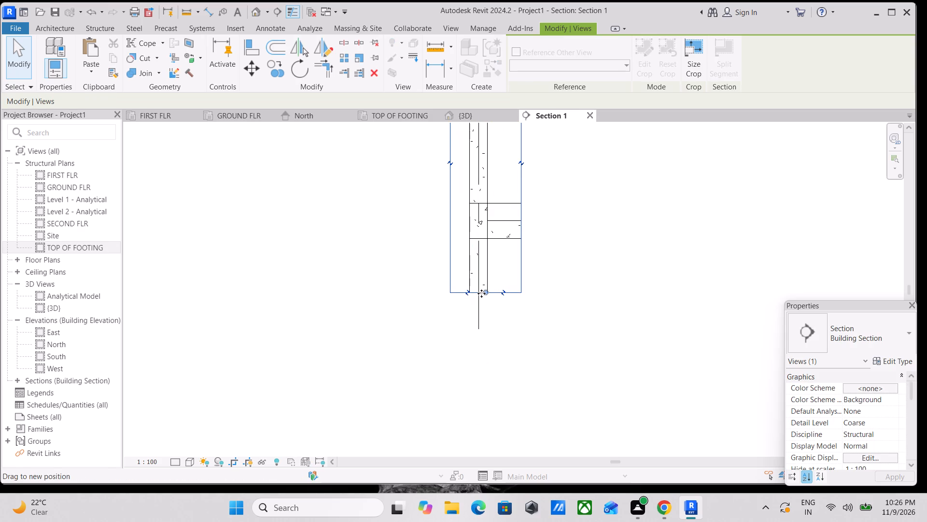
drag(481, 293, 479, 351)
scroll(490, 324, down, 1)
middle_drag(489, 330, 488, 349)
scroll(488, 349, down, 1)
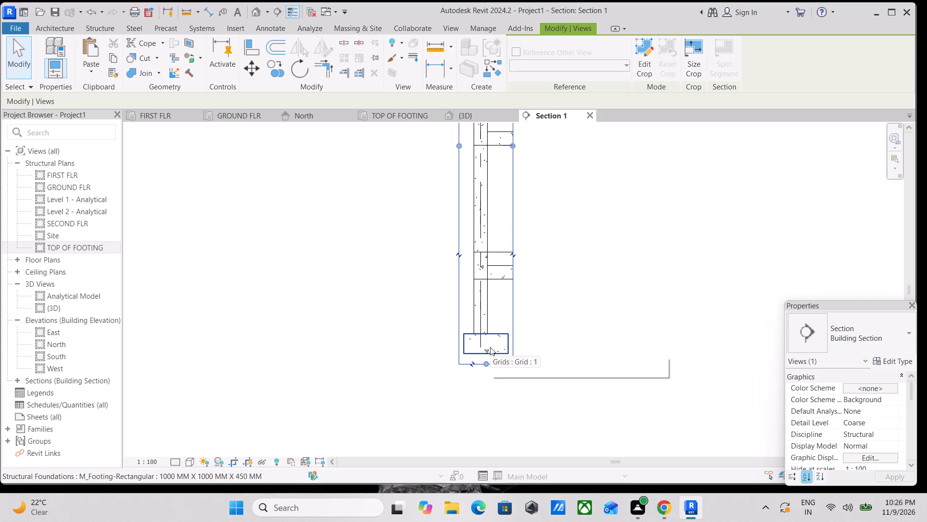
Lower the top of the section's crop region to just above the footing, keeping only a short column stub.
scroll(508, 205, down, 1)
middle_drag(509, 218, 524, 320)
scroll(526, 286, down, 4)
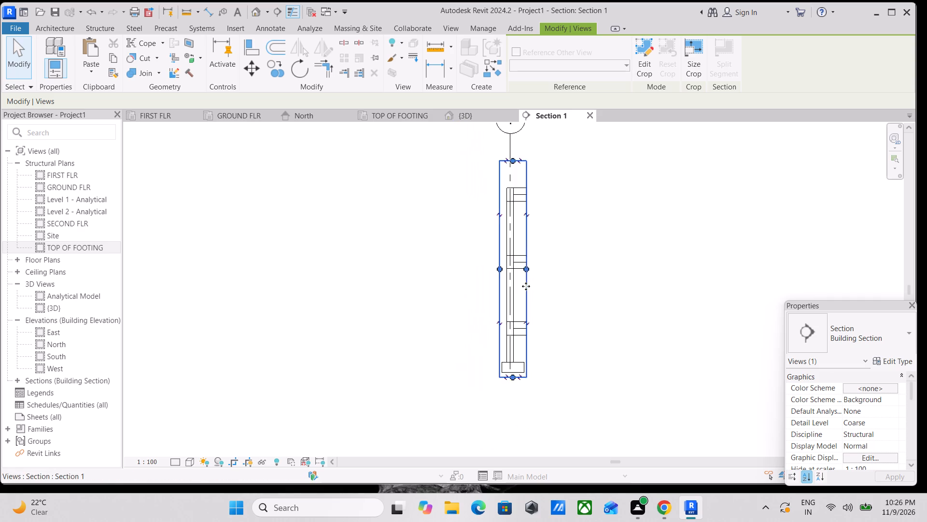
drag(512, 160, 519, 241)
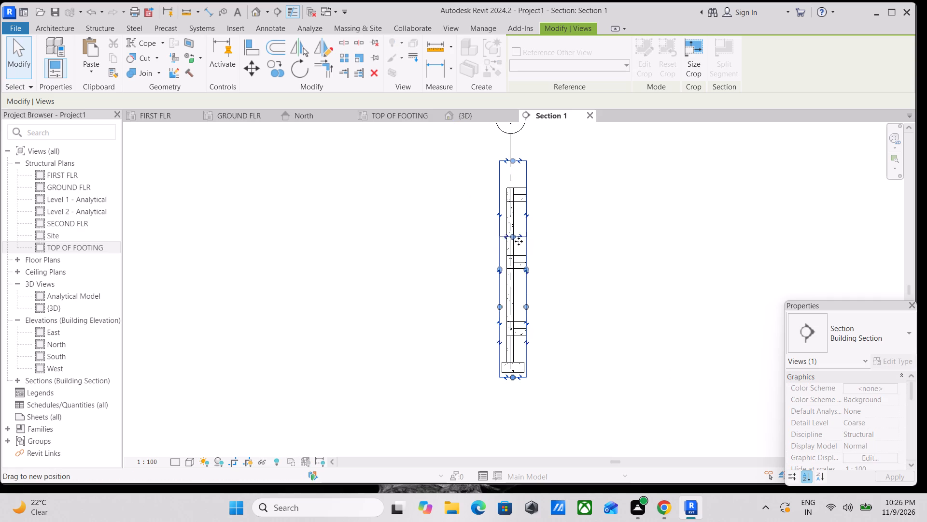
drag(519, 241, 528, 349)
scroll(528, 379, up, 7)
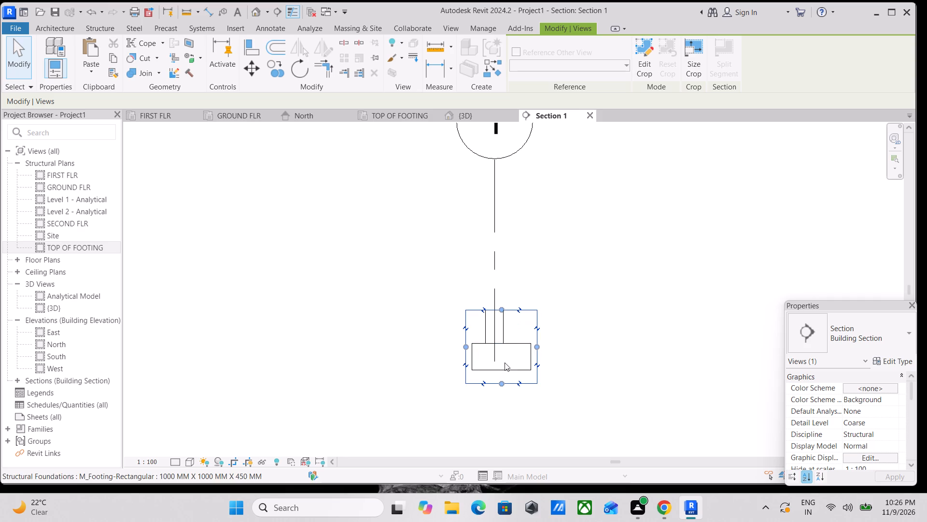
scroll(505, 362, up, 4)
drag(512, 288, 520, 319)
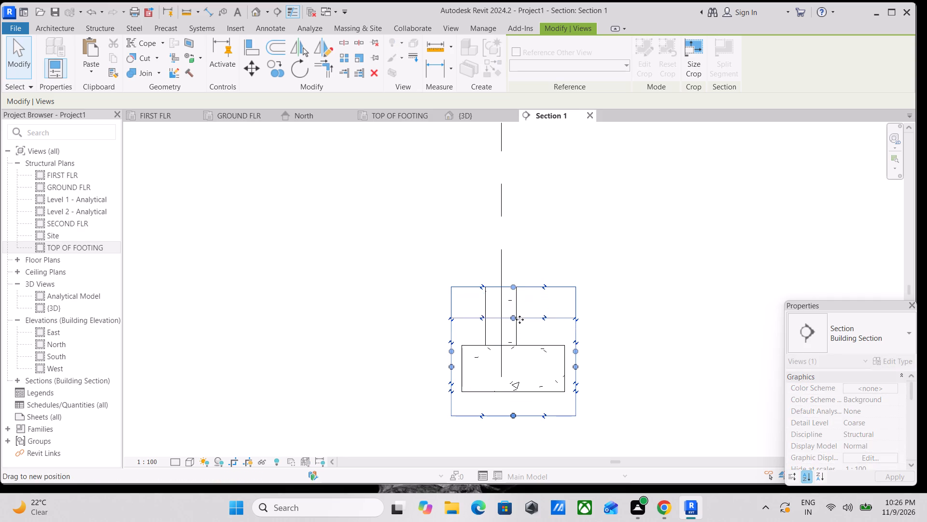
drag(520, 319, 520, 320)
scroll(519, 381, up, 3)
key(Escape)
scroll(520, 381, down, 3)
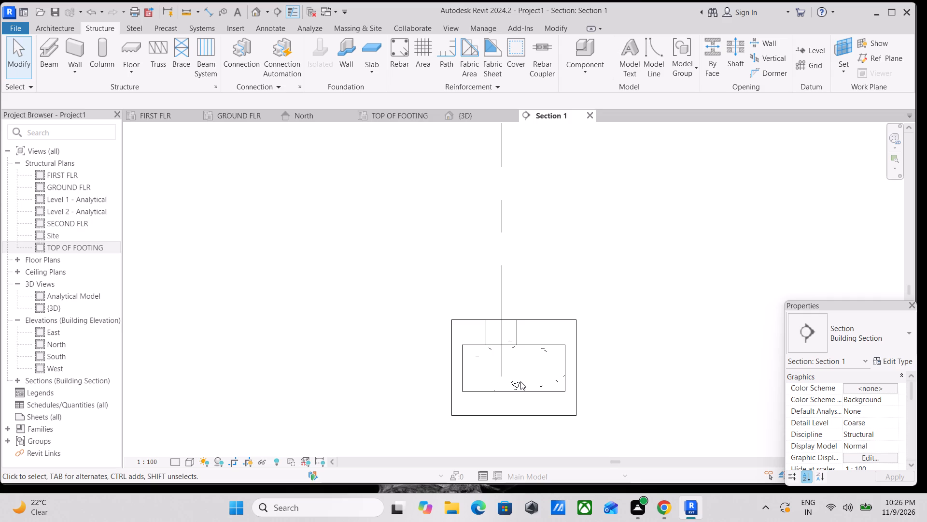
Place a 13M rebar of shape M_02 along the bottom of the corner footing in the section.
scroll(498, 432, up, 2)
scroll(524, 387, up, 1)
middle_drag(524, 387, 551, 424)
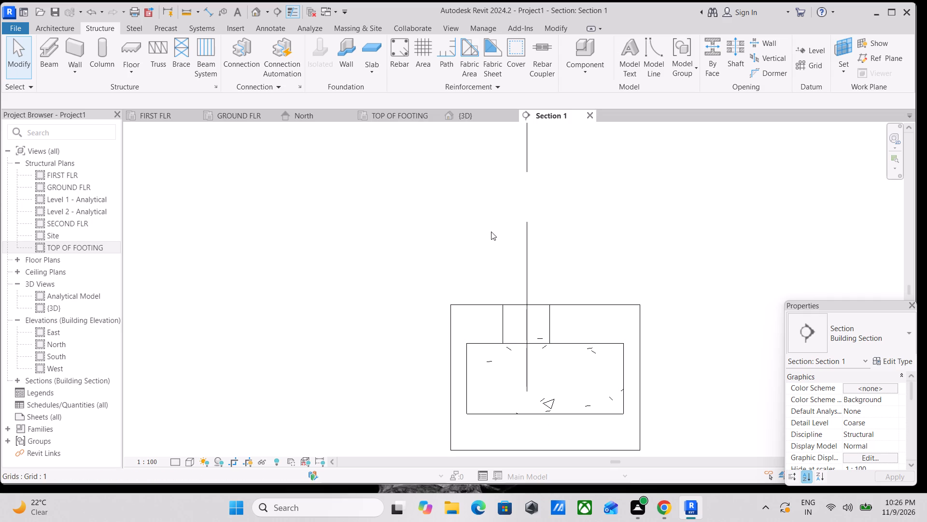
click(397, 48)
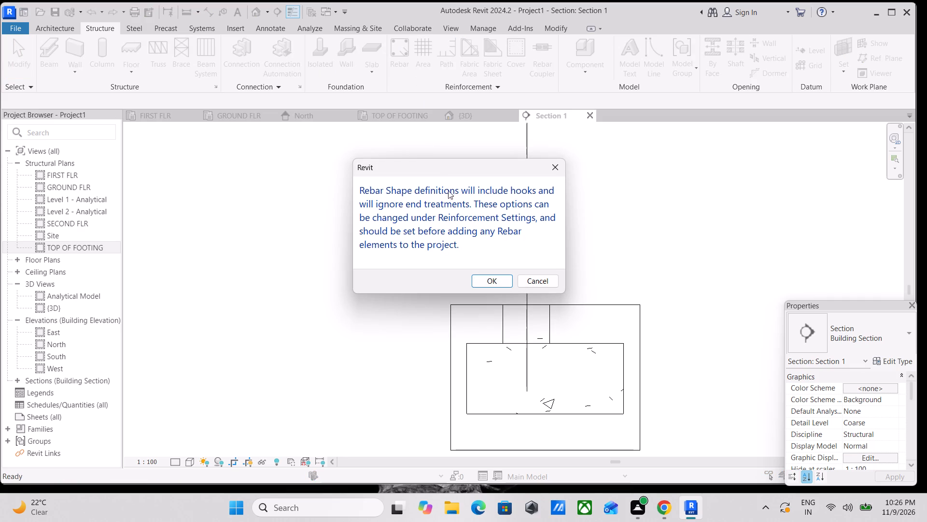
click(492, 278)
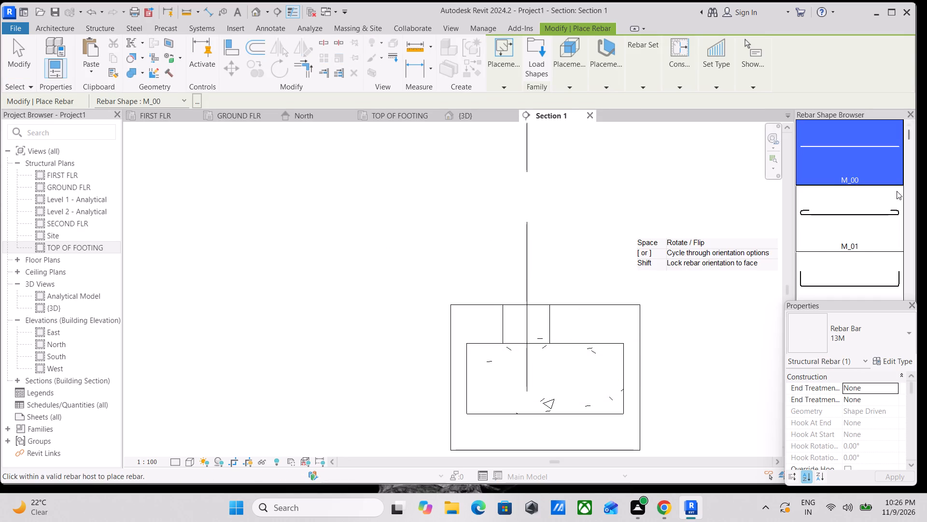
scroll(860, 218, up, 3)
scroll(857, 194, down, 5)
scroll(841, 232, up, 2)
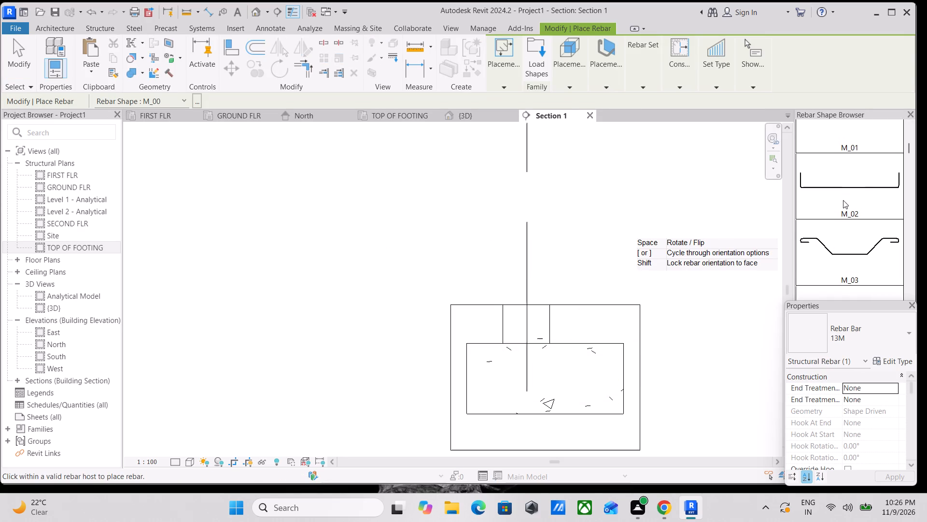
click(843, 195)
scroll(511, 402, up, 3)
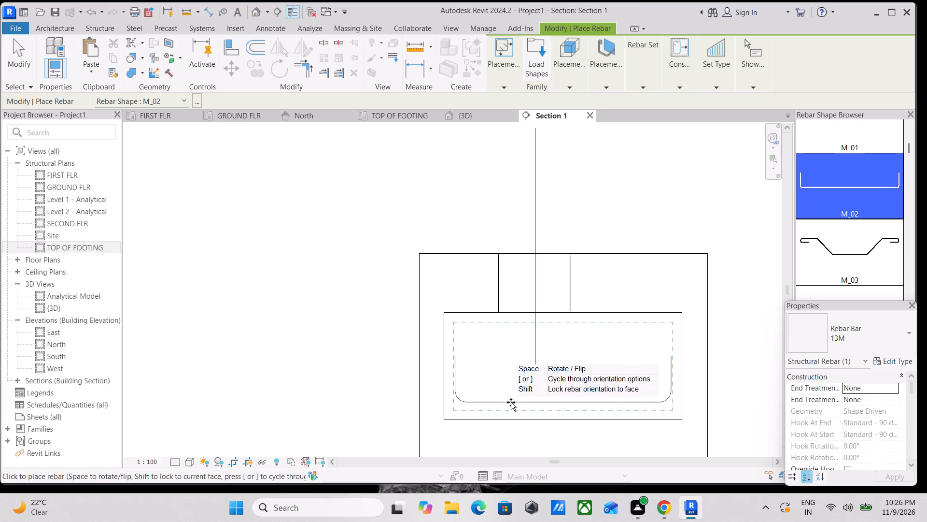
click(552, 402)
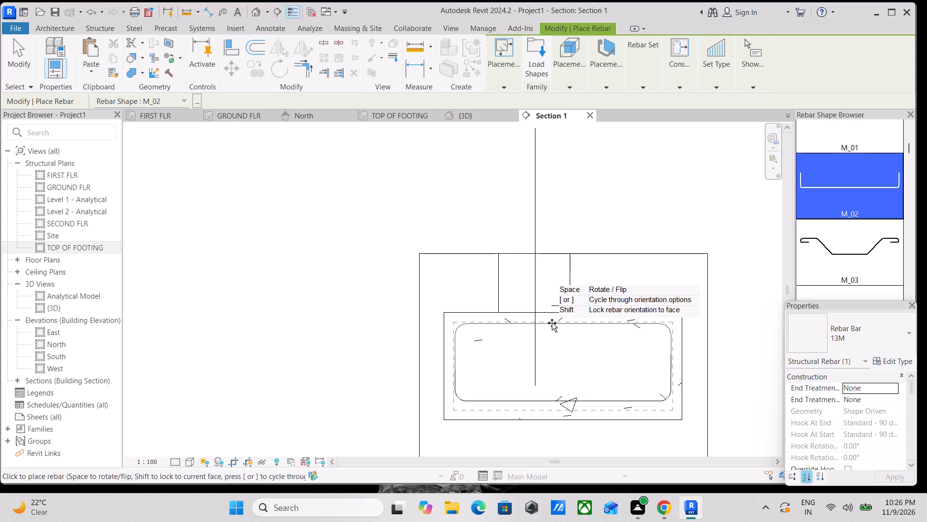
Place a matching 13M shape M_02 rebar along the top of the footing, with its legs pointing down.
click(552, 322)
scroll(561, 333, up, 4)
key(Escape)
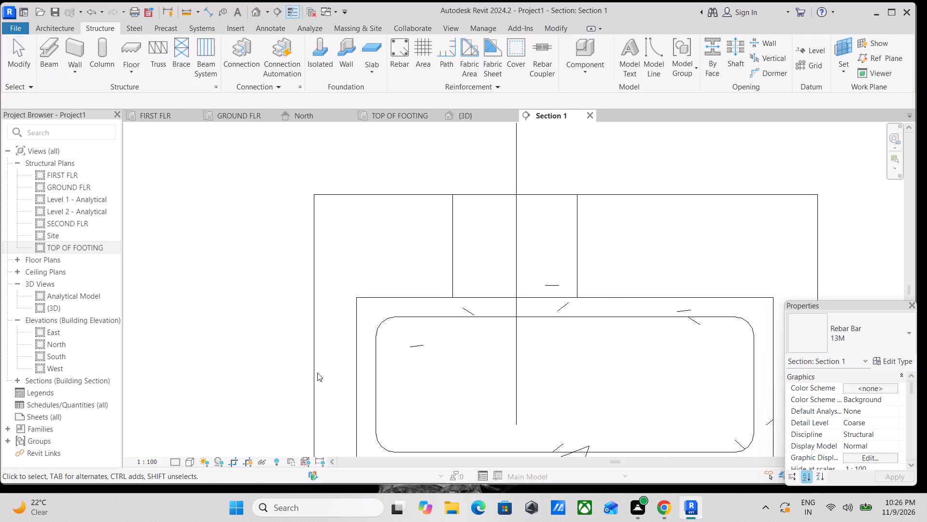
key(Escape)
Pull both legs of the top bar inward inside the bottom bar's legs, making it about 870 mm wide.
click(379, 322)
drag(377, 358, 381, 358)
middle_drag(422, 356, 306, 313)
scroll(381, 326, up, 1)
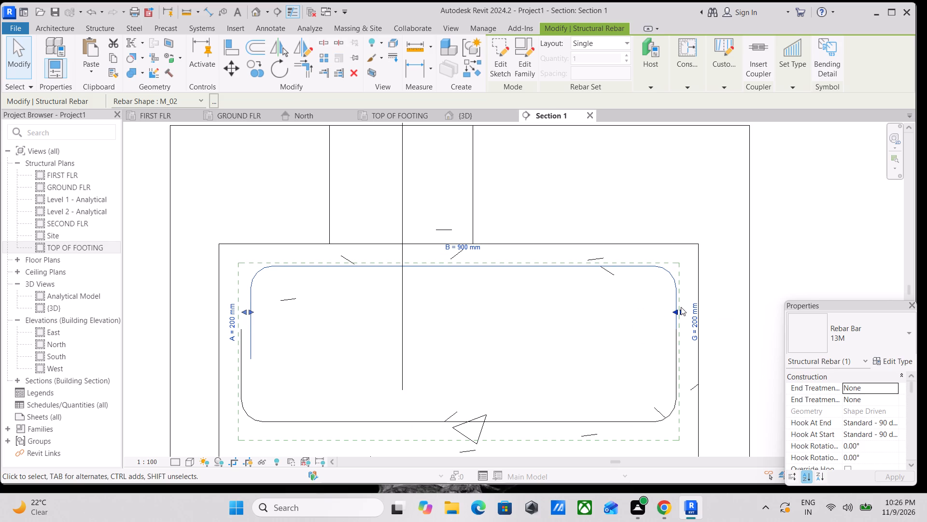
drag(672, 312, 662, 312)
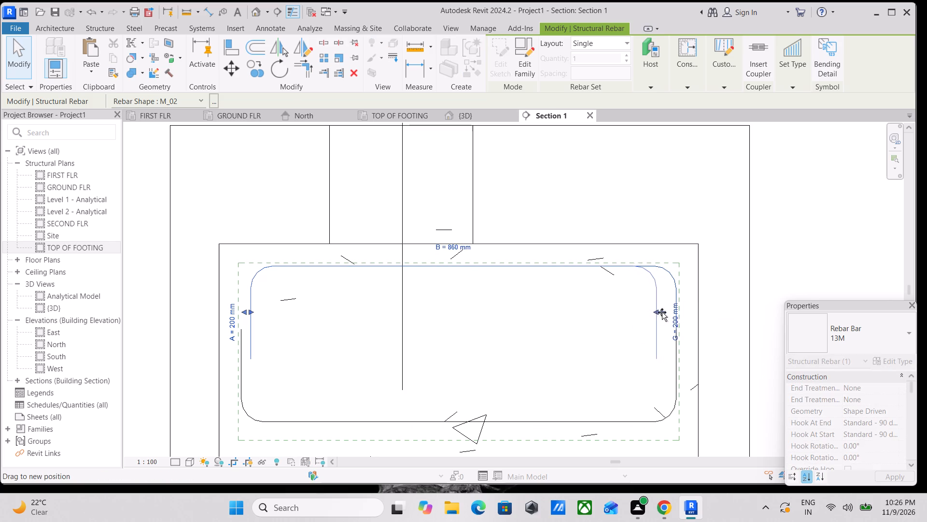
drag(662, 312, 667, 312)
key(Escape)
Set the section view's detail level to Fine.
middle_drag(609, 373, 637, 335)
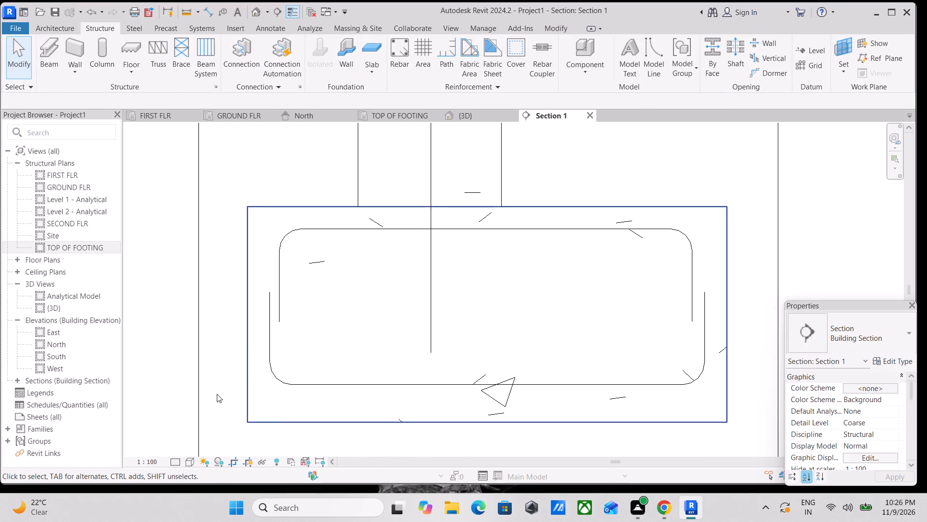
click(191, 463)
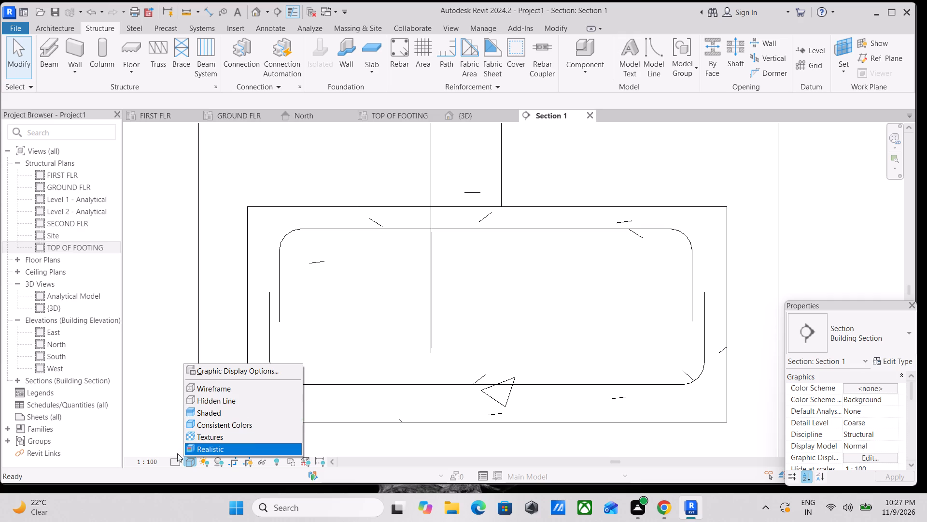
click(175, 463)
click(183, 445)
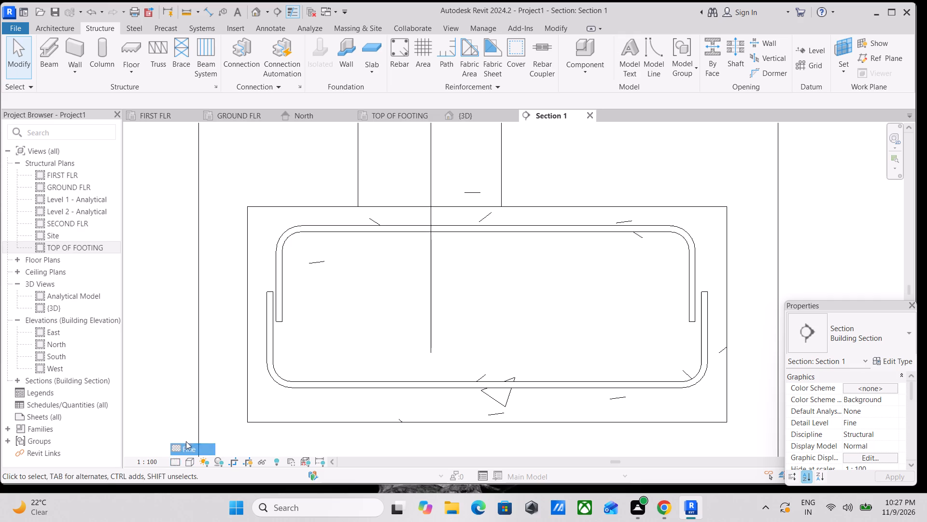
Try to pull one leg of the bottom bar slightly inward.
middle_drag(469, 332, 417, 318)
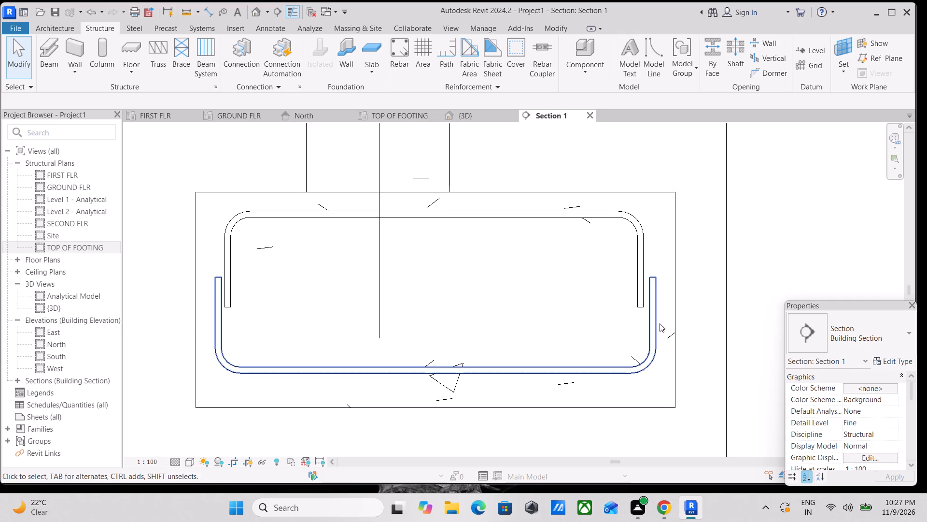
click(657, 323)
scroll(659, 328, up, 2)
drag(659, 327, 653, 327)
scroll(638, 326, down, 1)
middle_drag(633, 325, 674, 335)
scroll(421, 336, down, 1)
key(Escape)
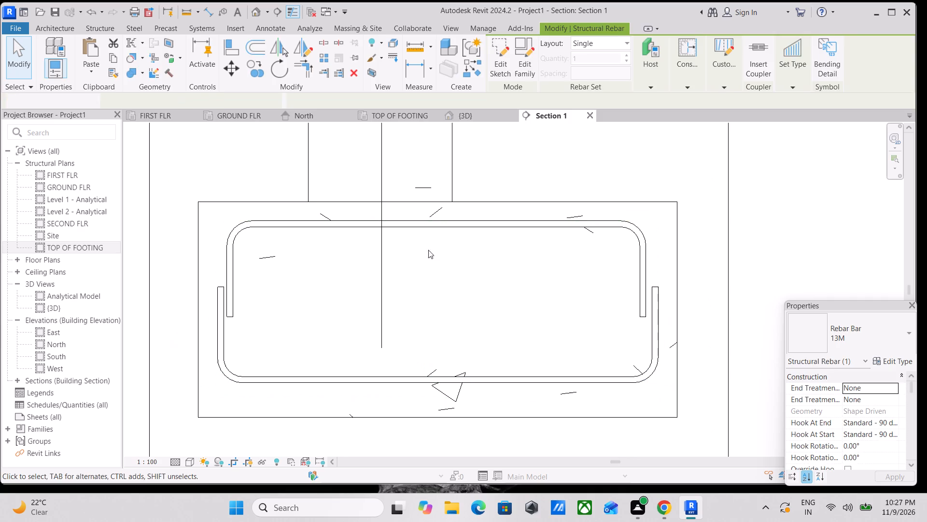
Lay out the top bar as a rebar set with Maximum Spacing of 120 mm.
click(447, 226)
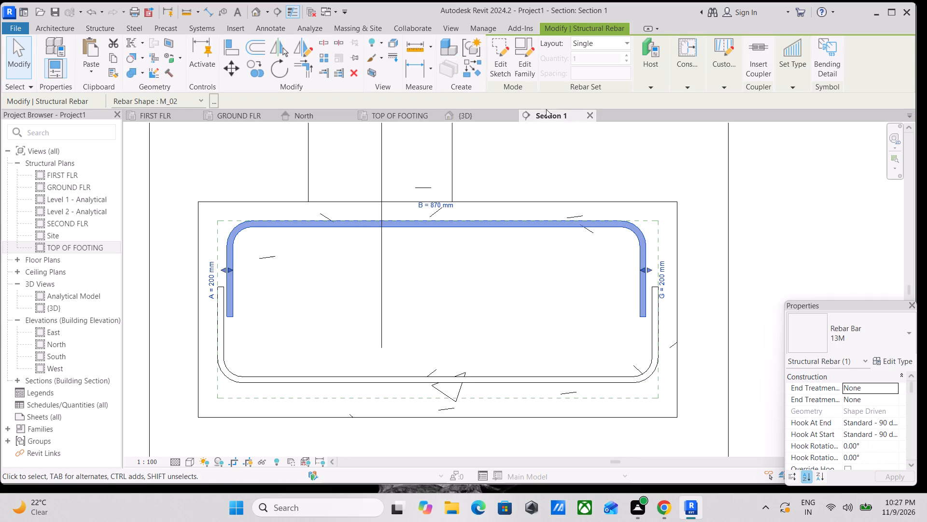
click(604, 45)
click(615, 84)
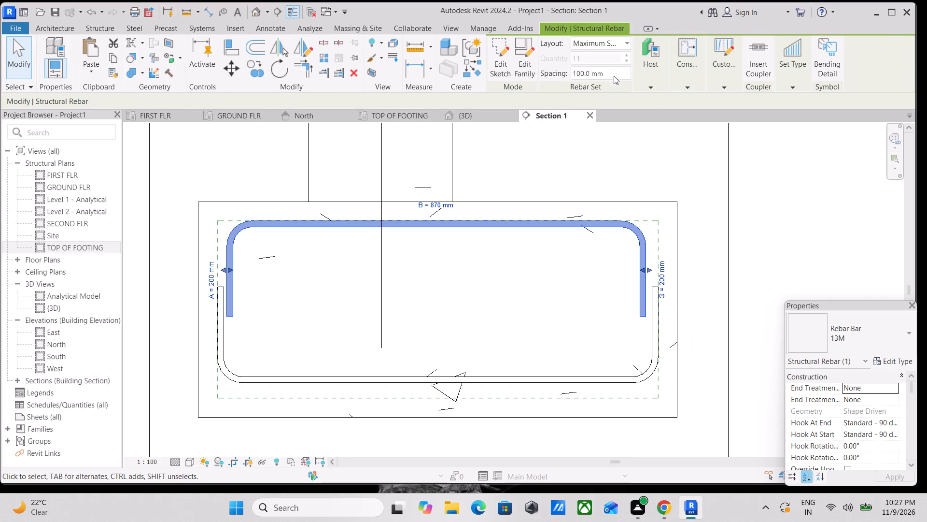
drag(628, 76, 562, 81)
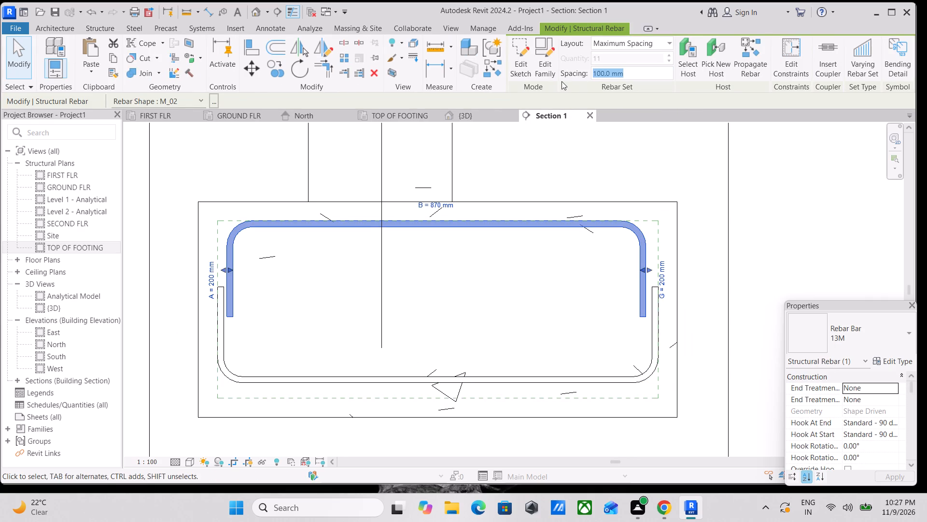
text(120)
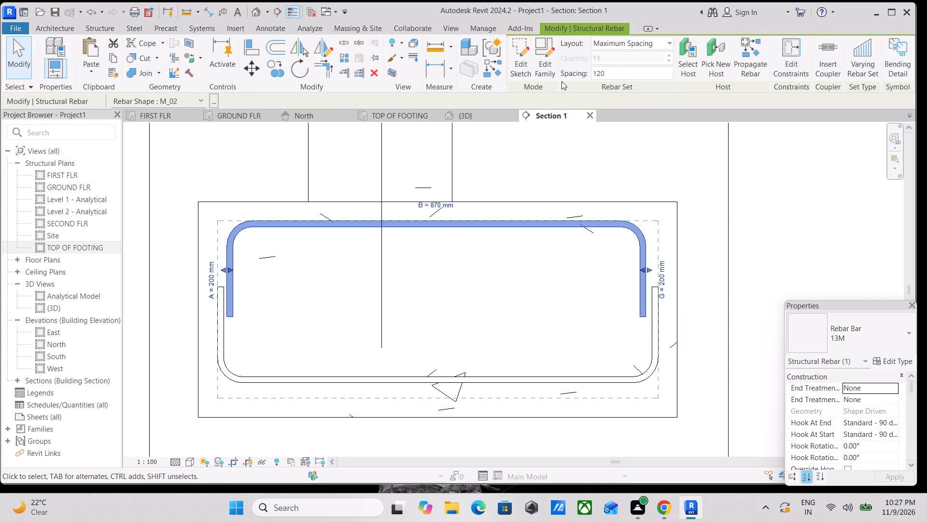
text(MM)
key(Return)
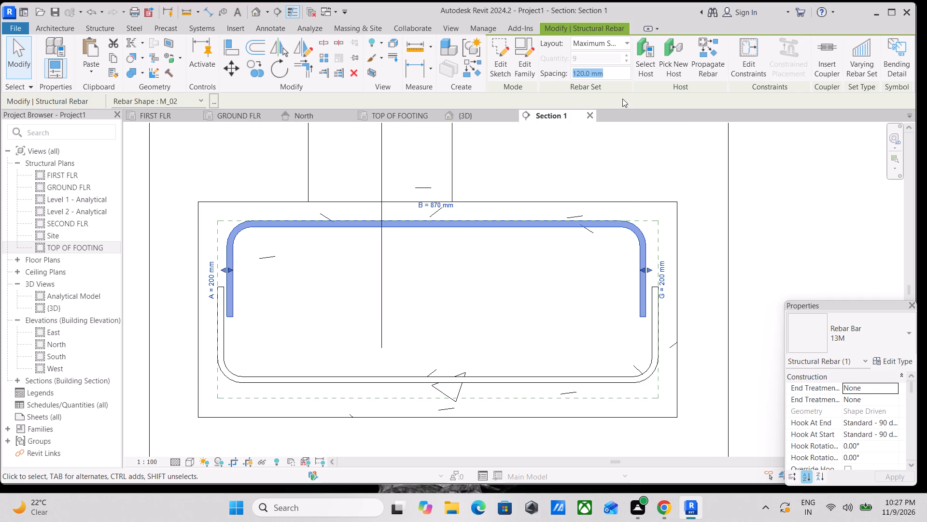
middle_drag(559, 207, 575, 152)
scroll(560, 202, down, 1)
key(Escape)
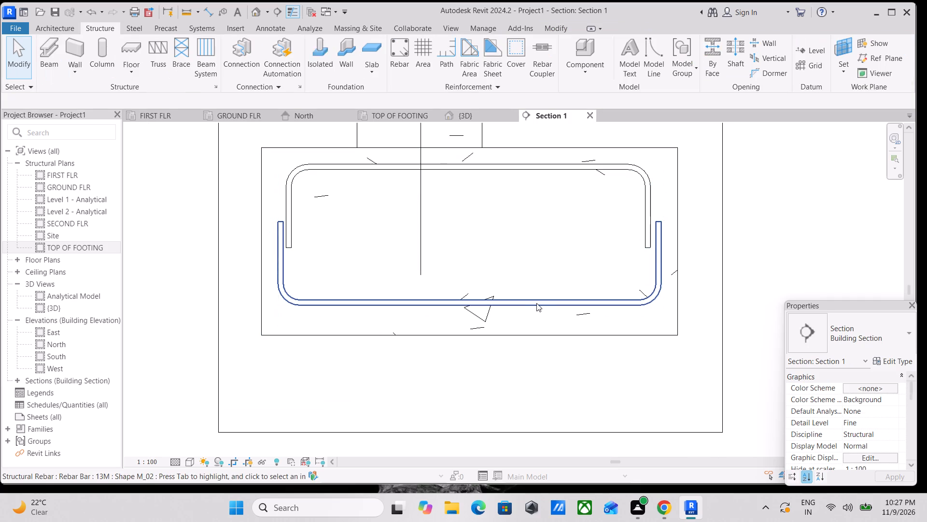
Lay out the bottom bar as a rebar set with Maximum Spacing of 120 mm.
click(537, 303)
click(619, 41)
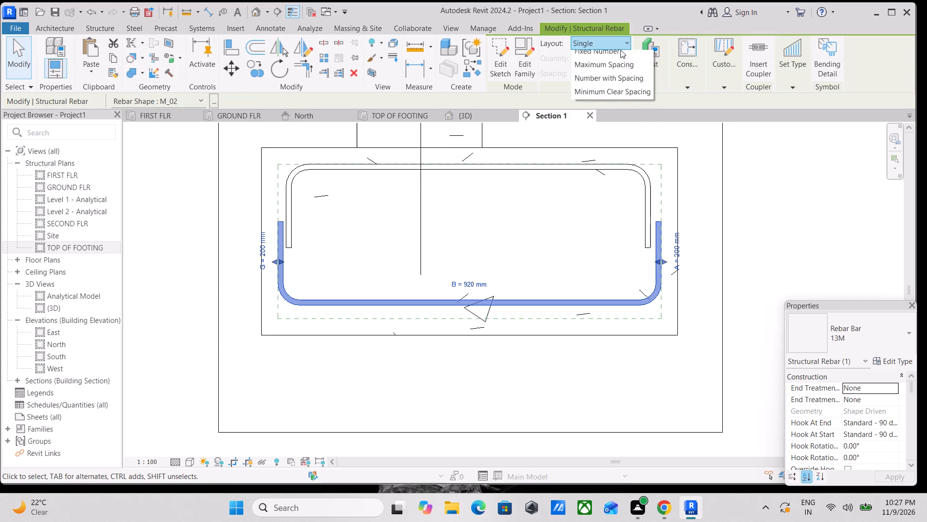
click(623, 83)
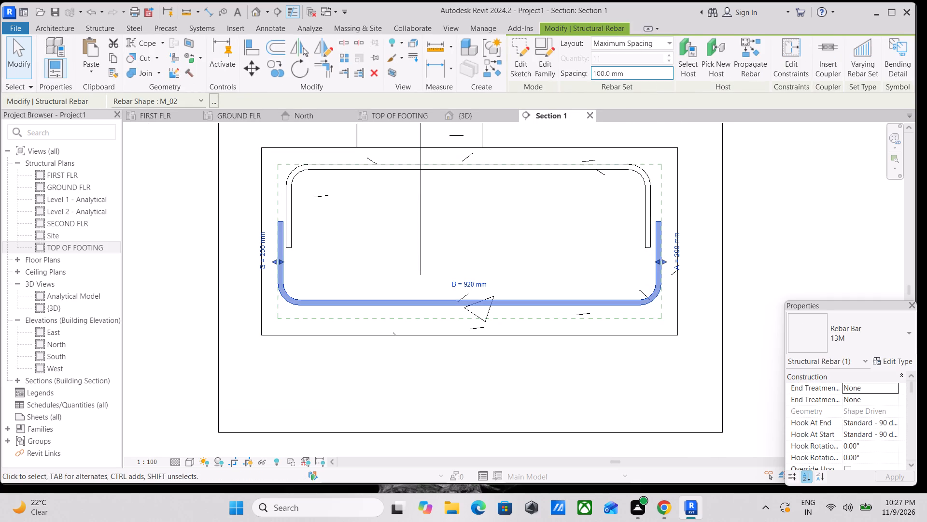
drag(643, 72, 589, 74)
text(120)
text(MM)
key(Return)
key(Escape)
Set the top rebar set's view visibility to unobscured in the {3D} view.
scroll(575, 181, up, 2)
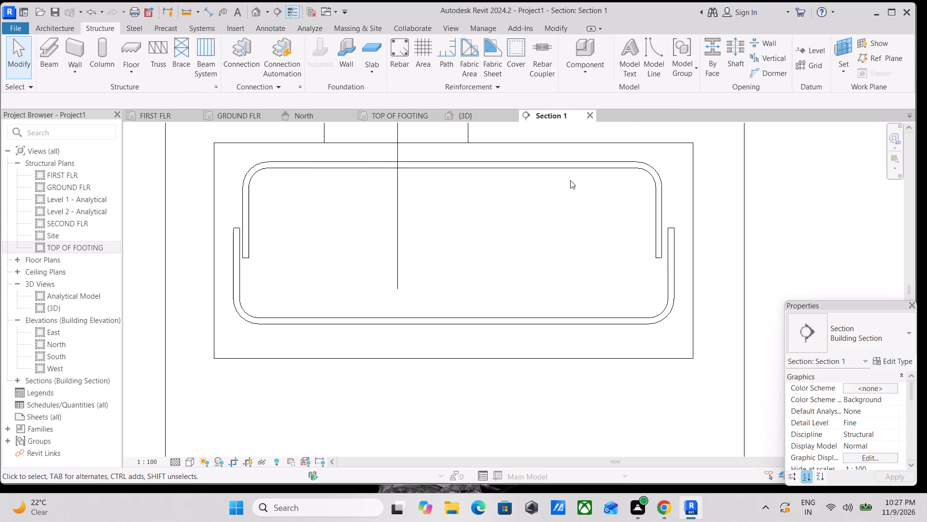
click(540, 167)
scroll(815, 415, down, 2)
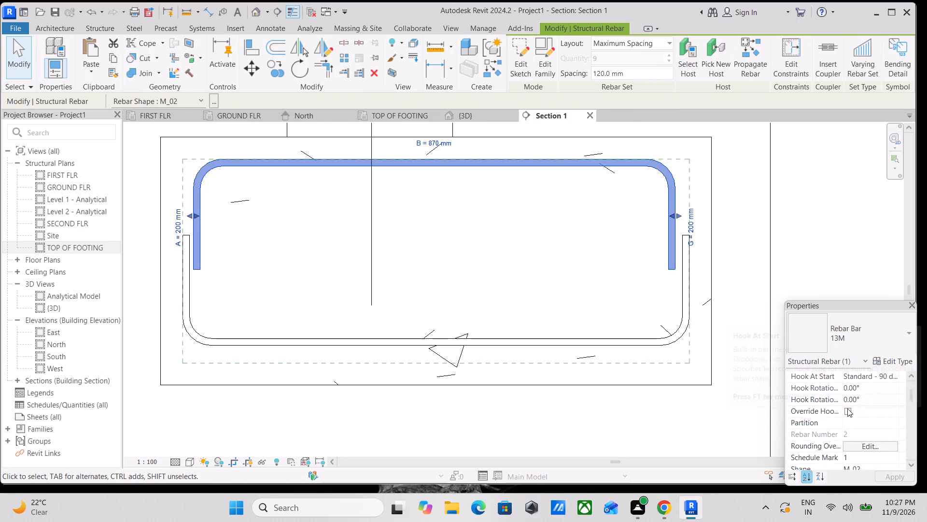
scroll(847, 408, down, 6)
scroll(851, 420, up, 1)
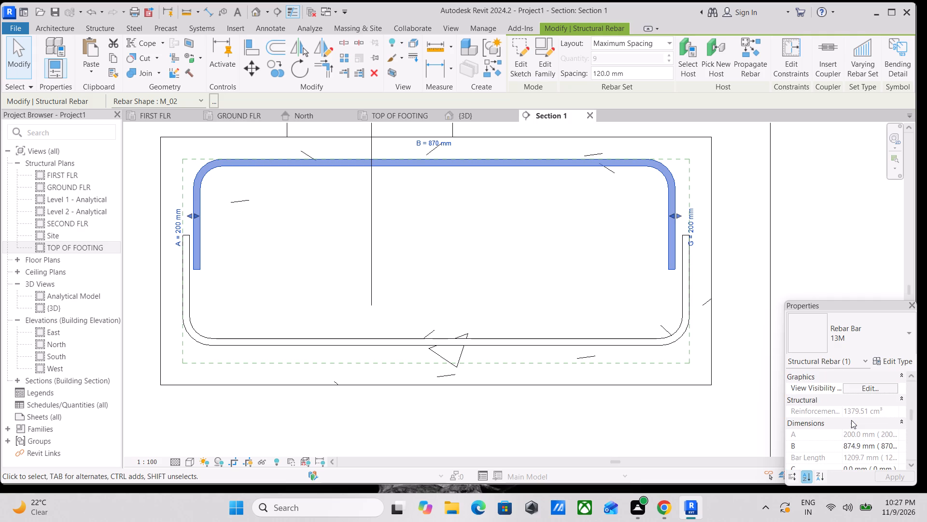
scroll(860, 414, up, 1)
click(864, 423)
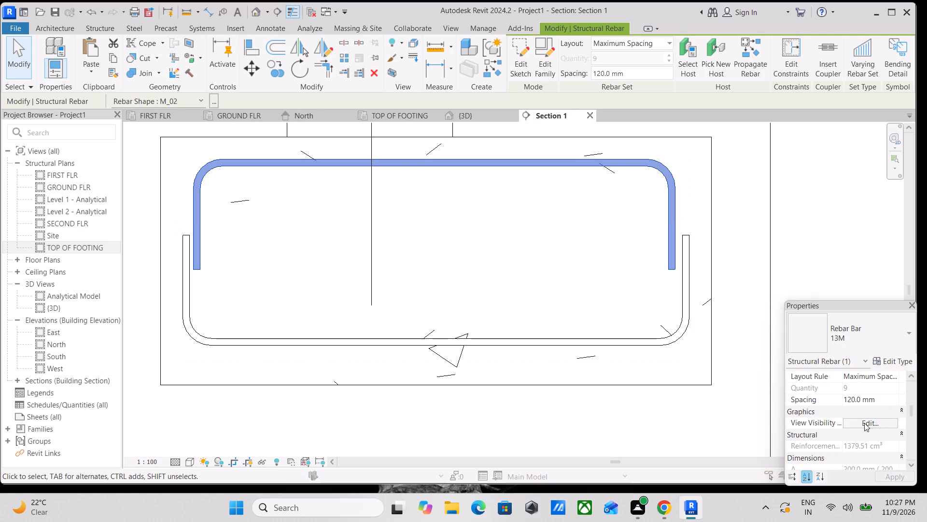
click(853, 333)
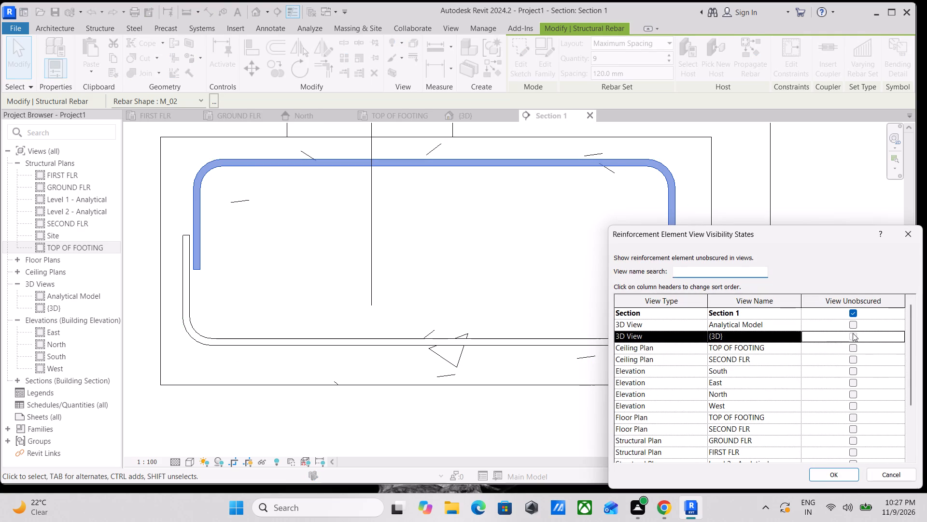
click(836, 478)
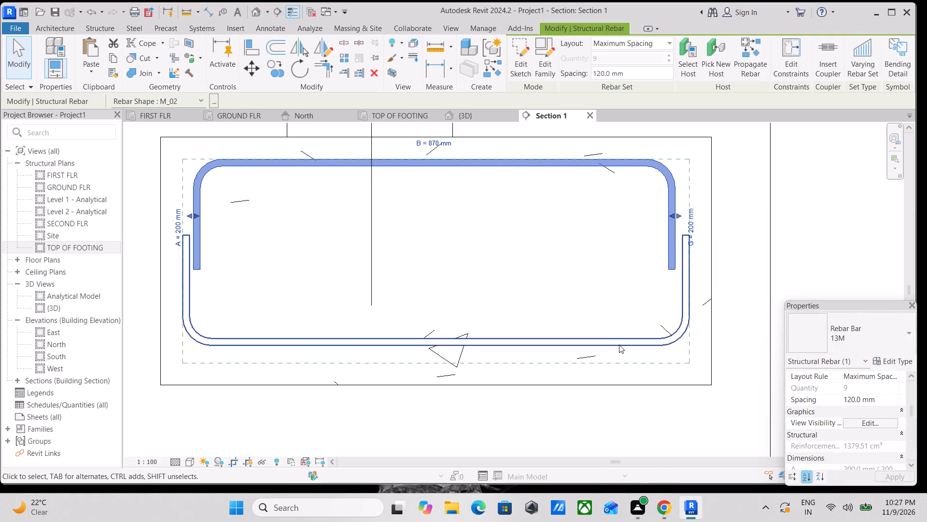
key(Escape)
Set the bottom rebar set's view visibility to unobscured in the {3D} view.
click(638, 344)
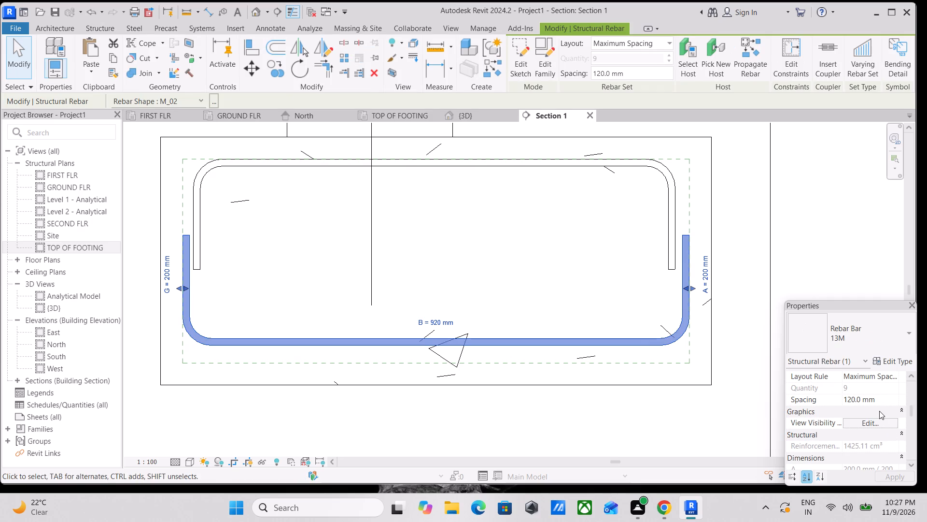
click(872, 423)
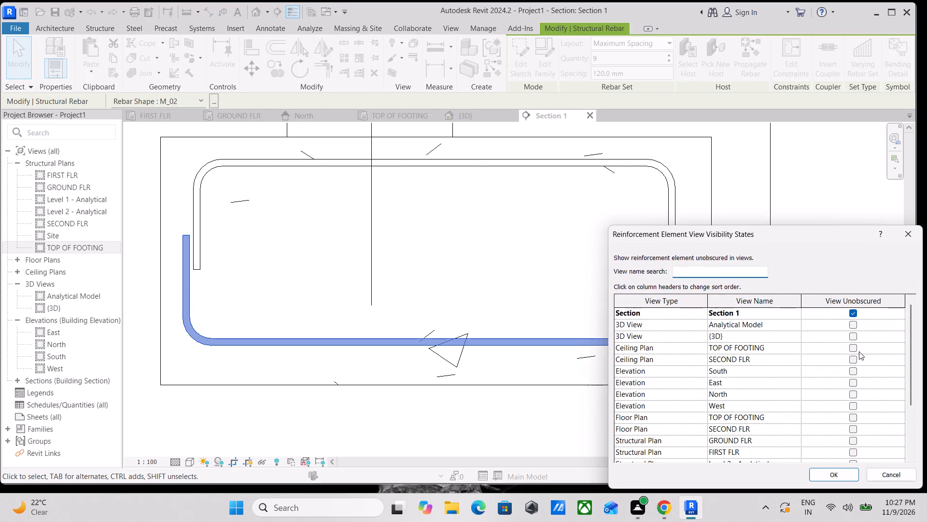
click(852, 337)
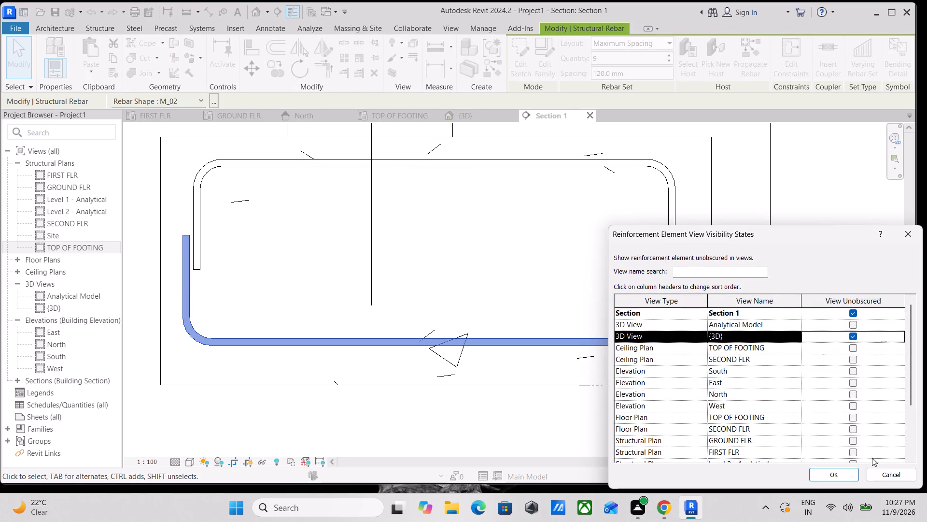
click(840, 477)
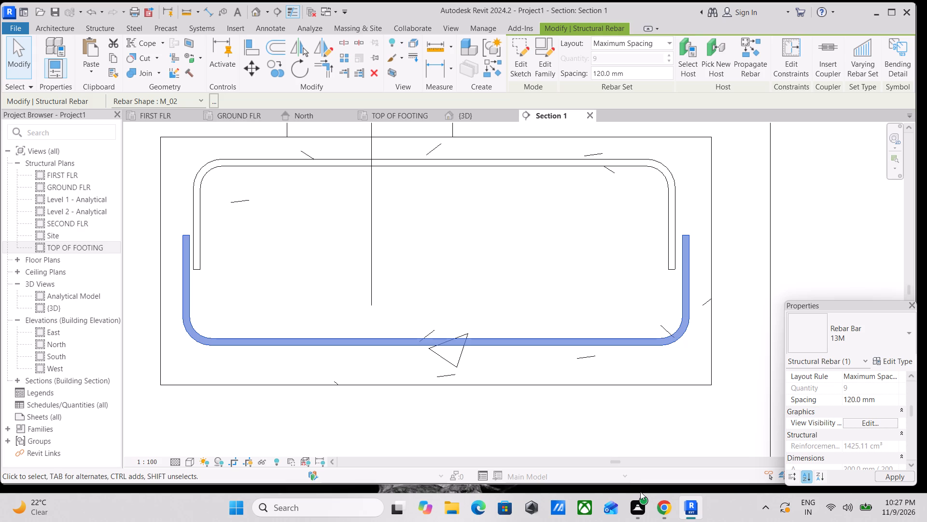
middle_drag(571, 290, 608, 345)
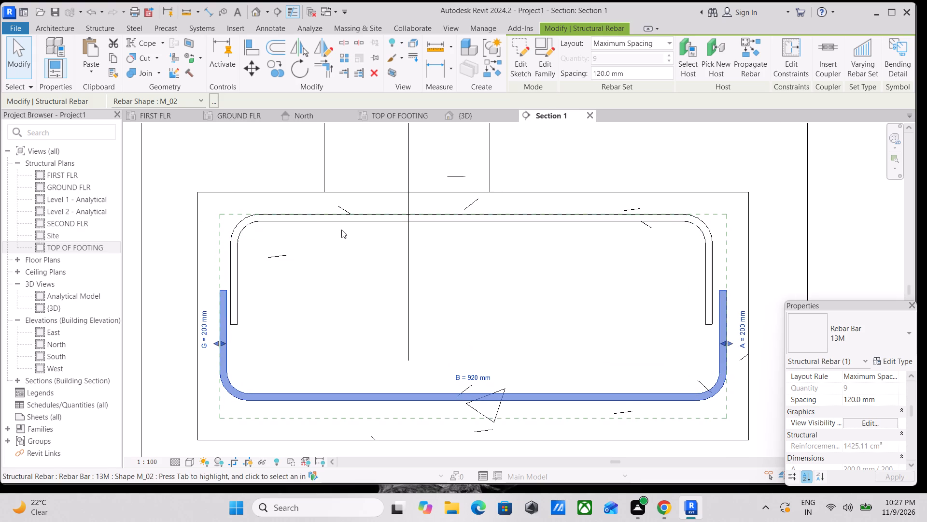
key(Escape)
Examine the top and bottom U-shaped rebar sets in the Section 1 footing, selecting each in turn.
click(239, 227)
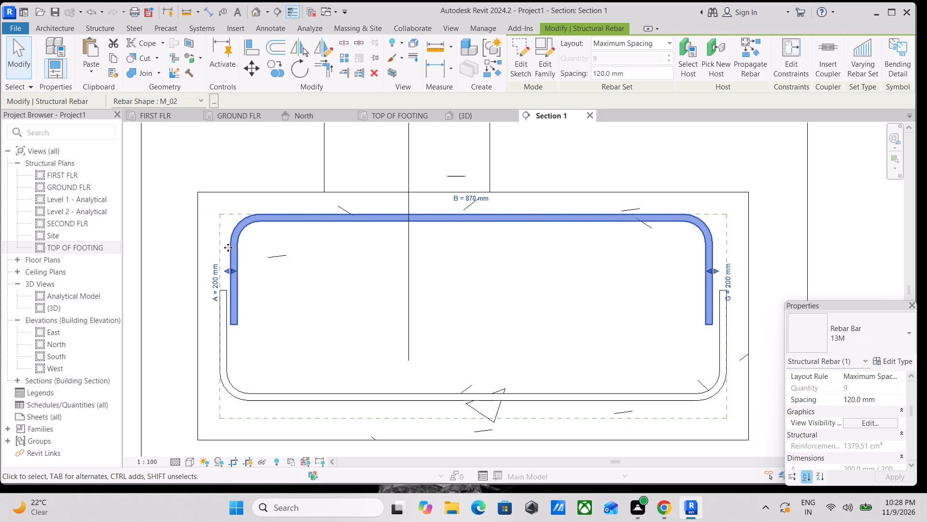
scroll(188, 347, up, 2)
key(Escape)
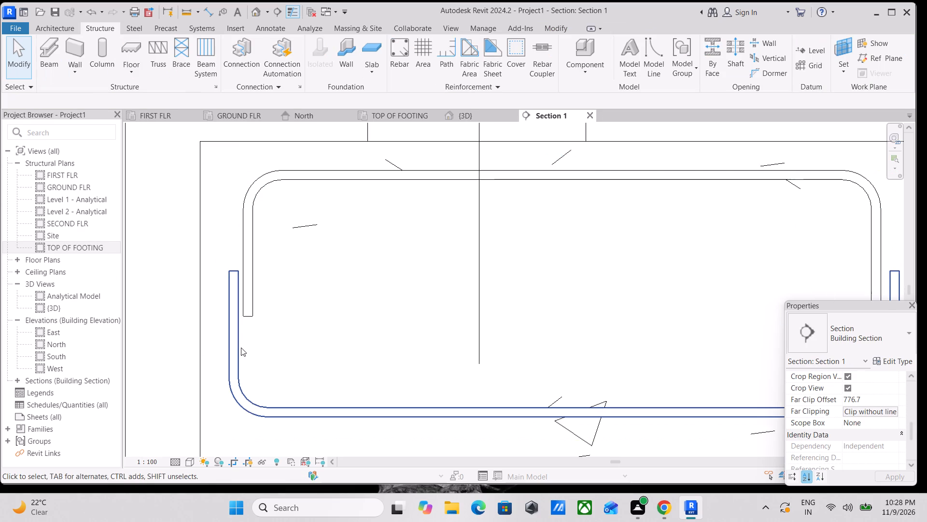
click(238, 341)
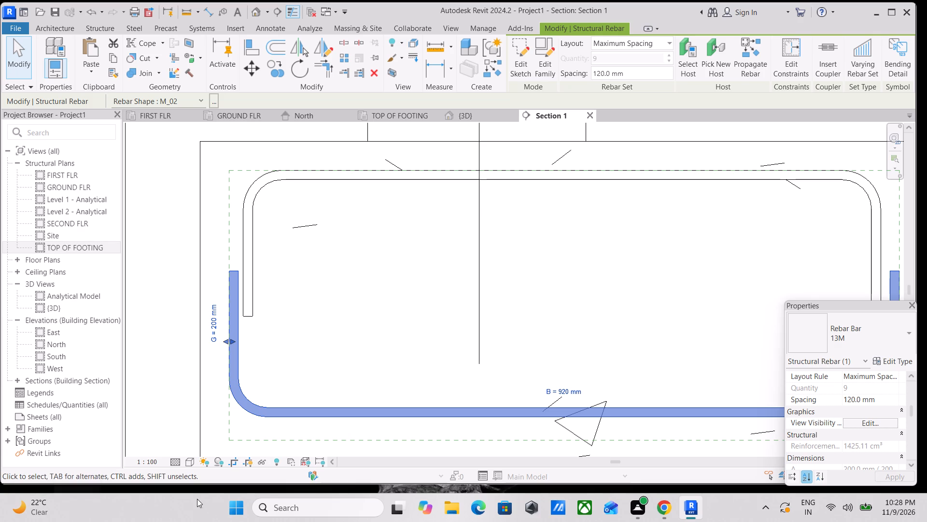
scroll(196, 497, down, 1)
scroll(416, 323, down, 1)
scroll(418, 268, down, 2)
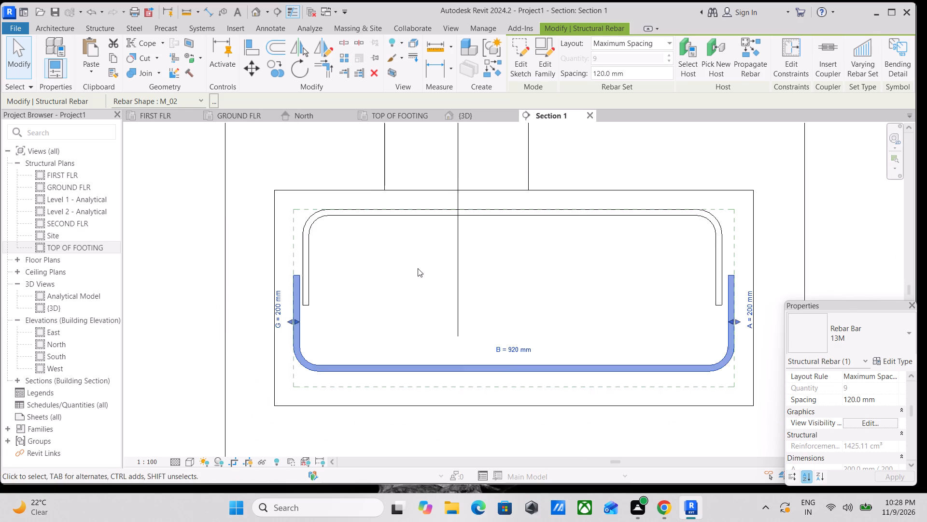
middle_drag(418, 268, 433, 293)
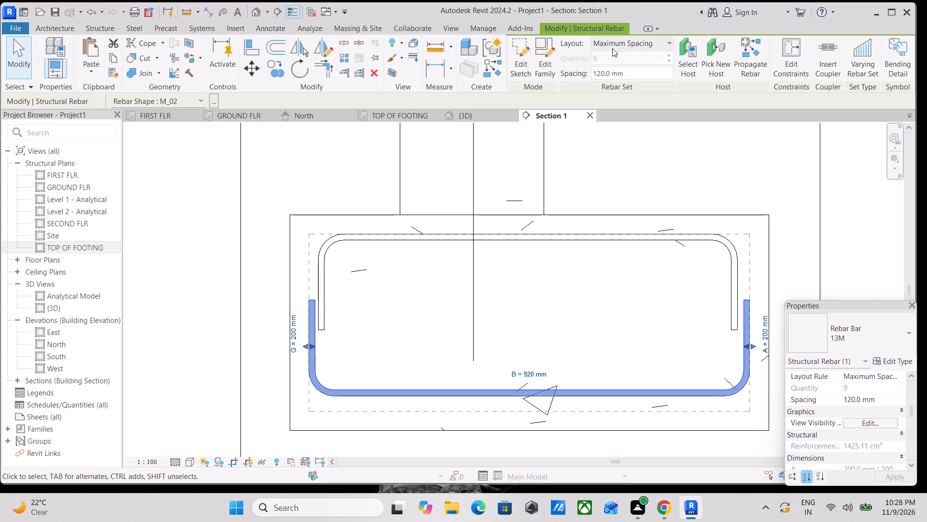
scroll(447, 226, up, 3)
key(Escape)
click(379, 247)
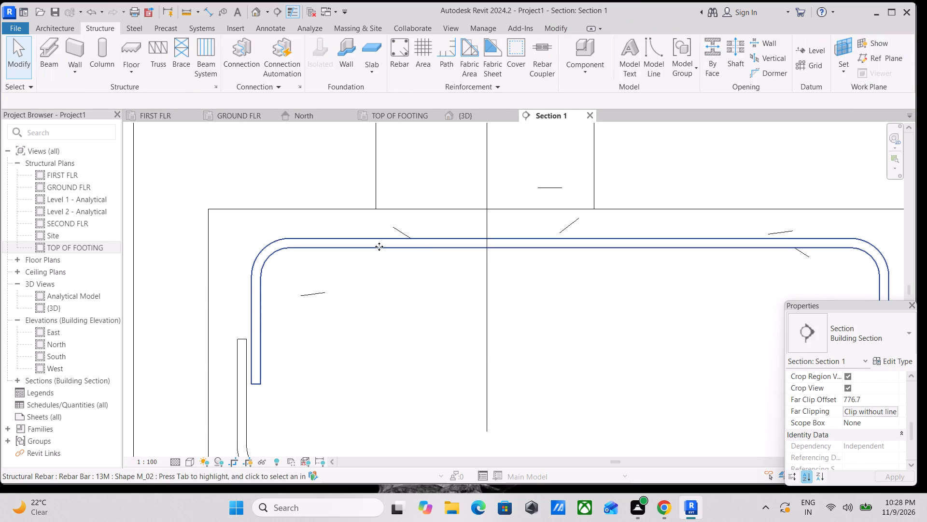
middle_drag(594, 177, 606, 107)
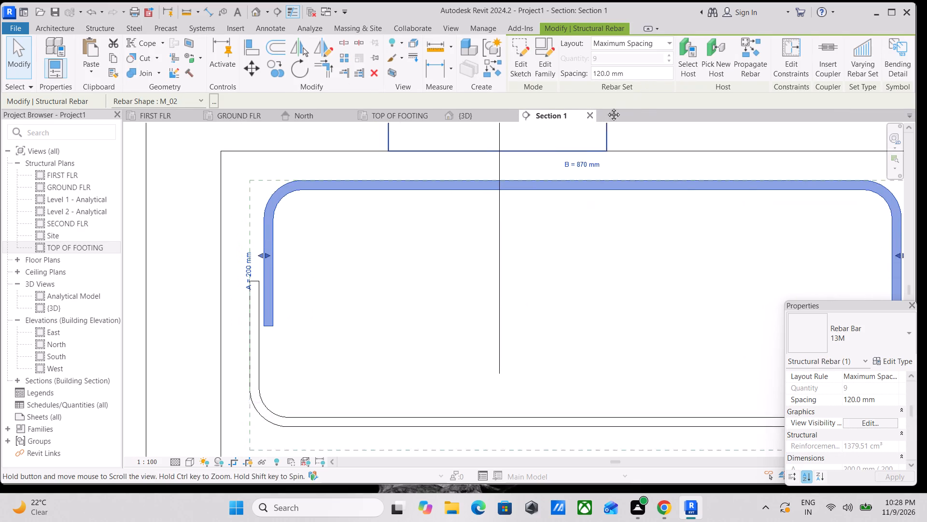
middle_drag(606, 107, 606, 106)
scroll(456, 278, down, 1)
middle_drag(458, 274, 486, 219)
key(Escape)
click(340, 333)
scroll(349, 320, down, 2)
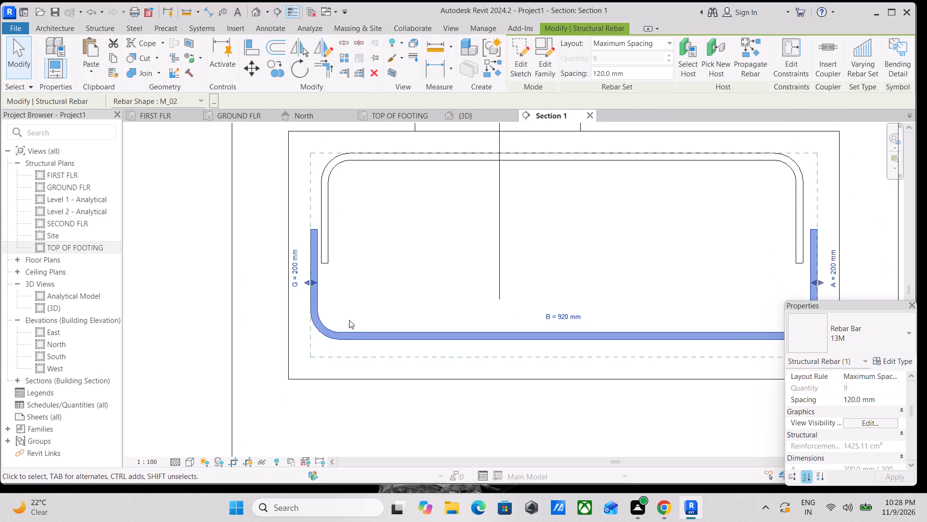
middle_drag(349, 320, 360, 351)
key(Escape)
scroll(463, 261, down, 2)
middle_click(463, 261)
middle_click(419, 276)
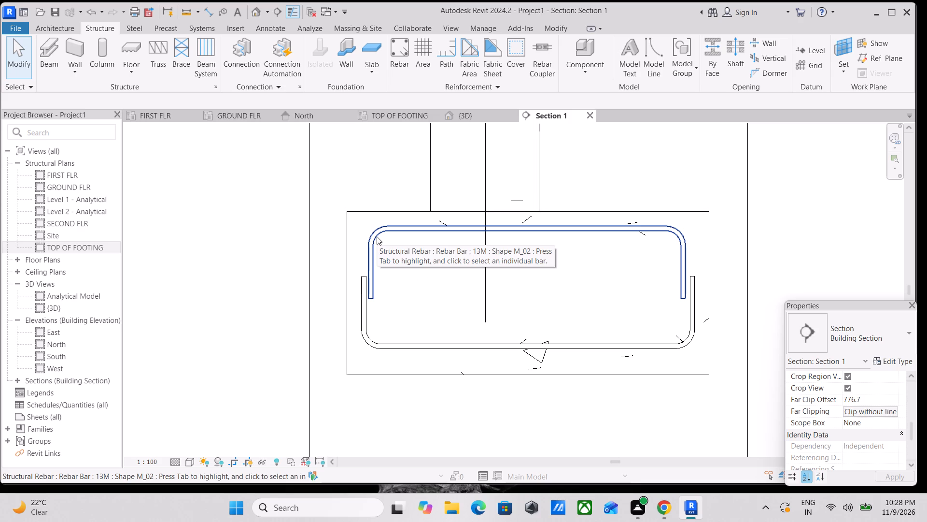
scroll(377, 236, up, 3)
scroll(343, 361, up, 1)
key(Escape)
middle_drag(373, 358, 298, 308)
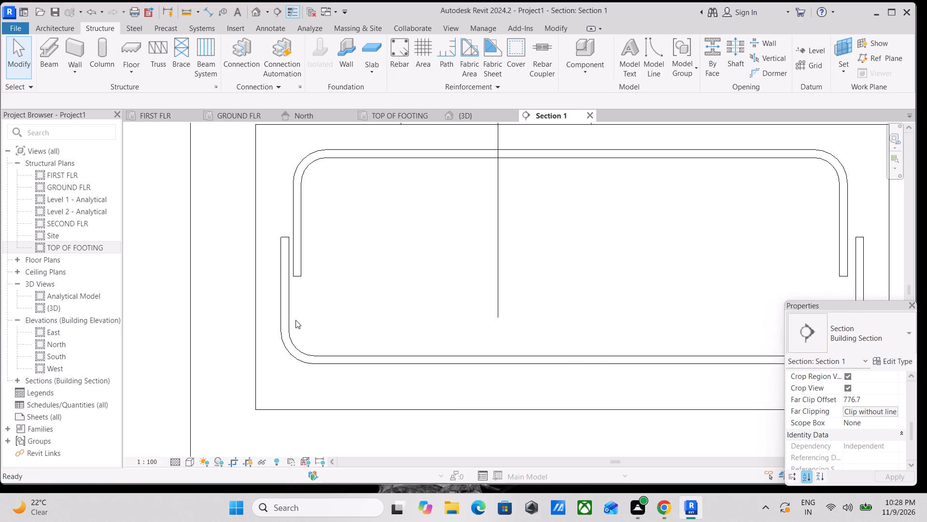
click(290, 327)
scroll(342, 279, down, 4)
middle_drag(347, 286, 377, 320)
middle_drag(393, 319, 382, 328)
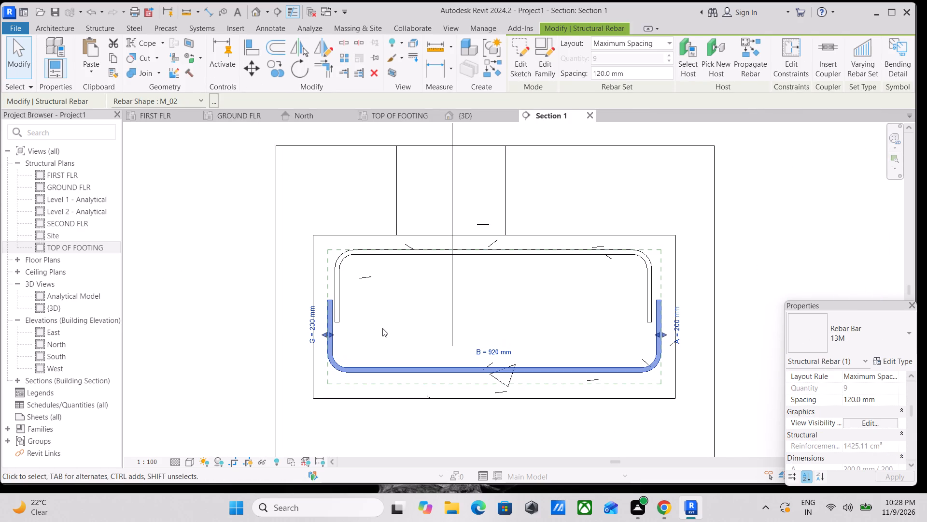
scroll(421, 366, up, 3)
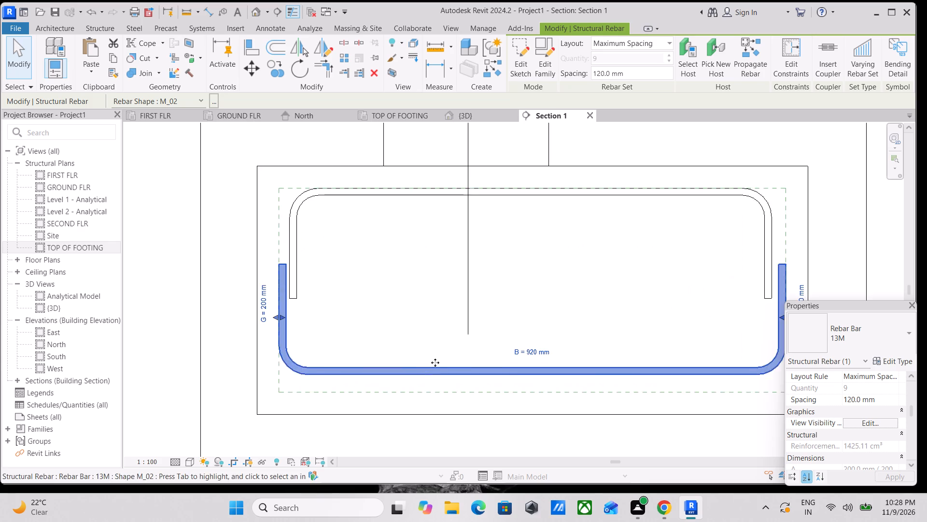
middle_drag(442, 355, 454, 382)
middle_drag(492, 276, 498, 299)
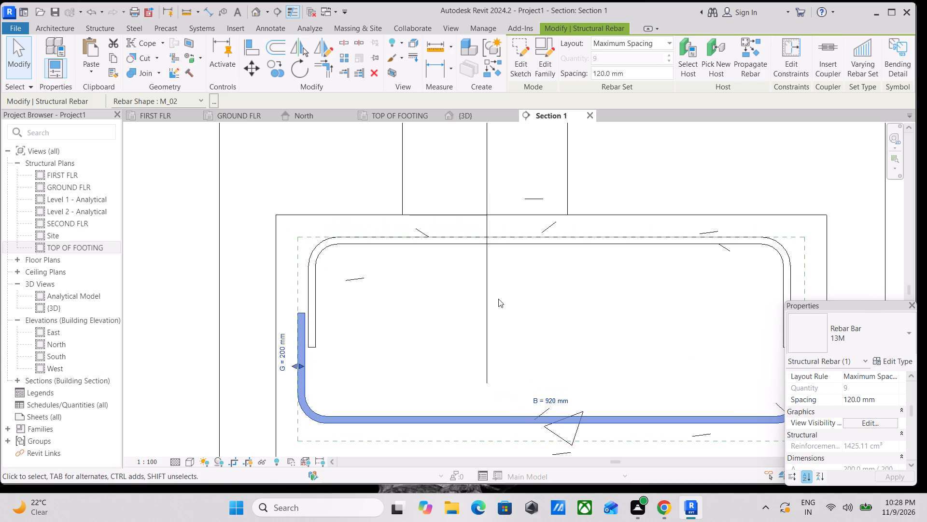
middle_drag(498, 299, 486, 305)
key(Escape)
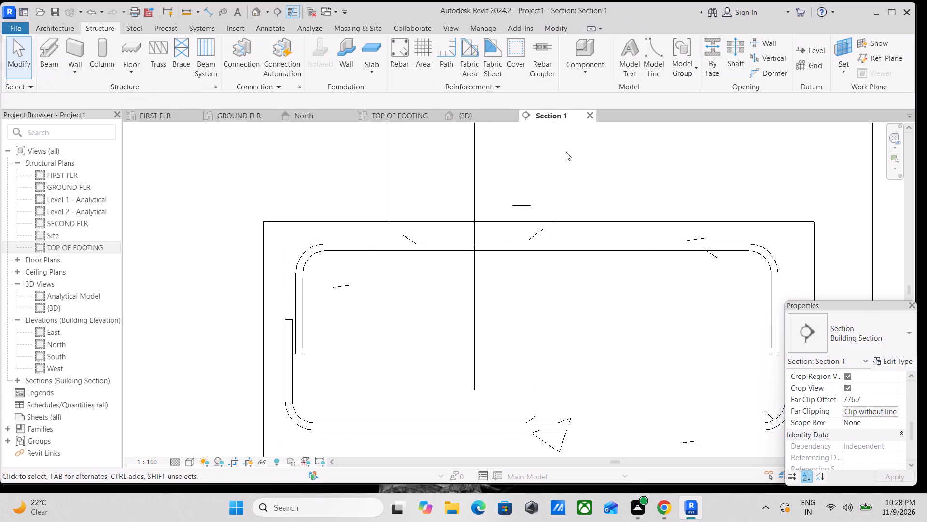
Place two 13M M_02 bars perpendicular to cover, one inside the top bar's corner bend and one just above the bottom bar.
click(409, 60)
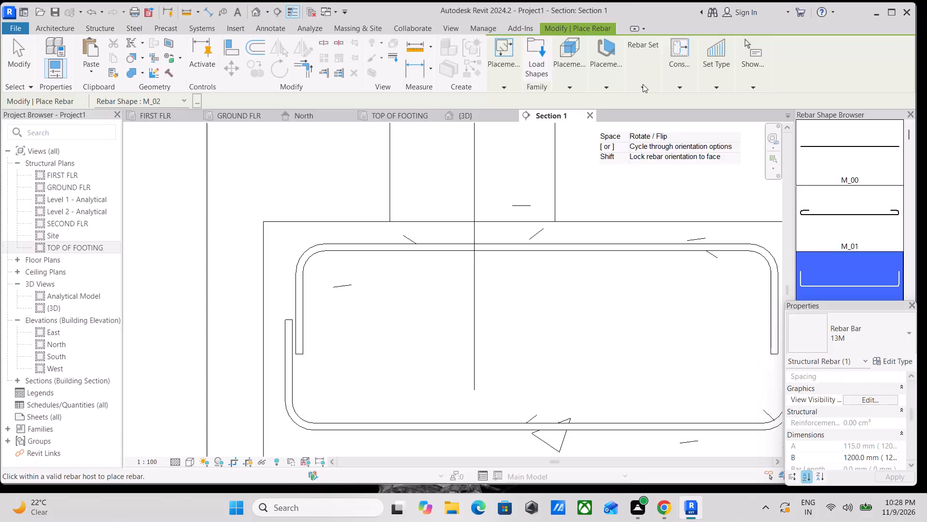
click(603, 82)
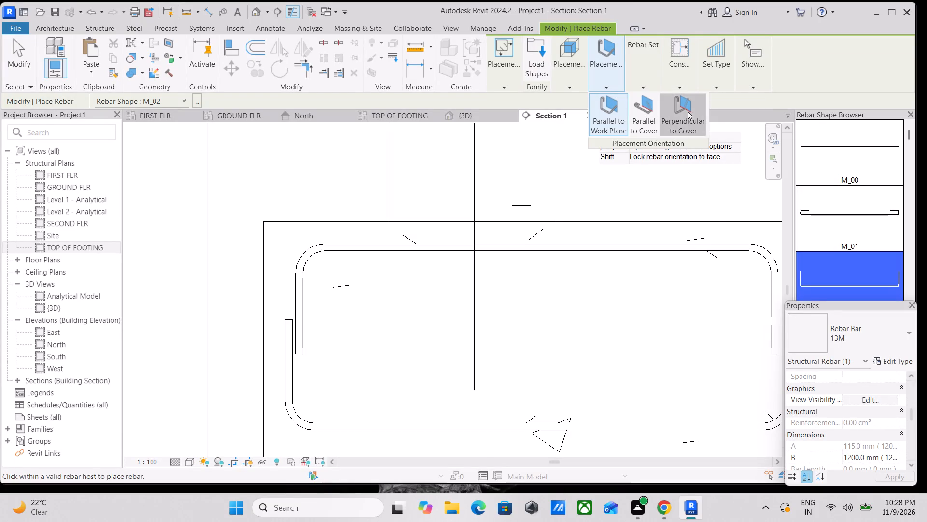
click(688, 112)
scroll(324, 279, up, 2)
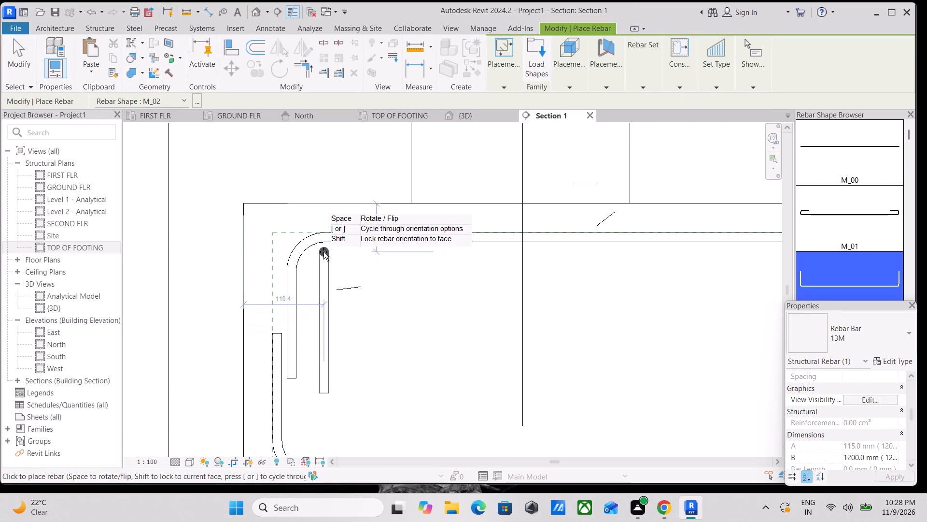
click(323, 250)
middle_drag(357, 331, 415, 233)
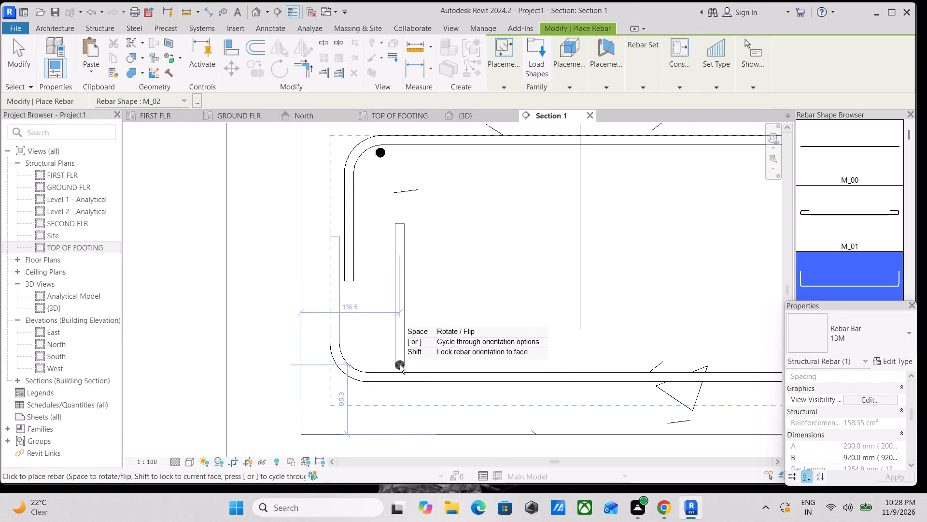
click(400, 365)
middle_drag(411, 325, 437, 400)
key(Escape)
Set the upper perpendicular bar's view visibility to unobscured in the {3D} view.
click(411, 226)
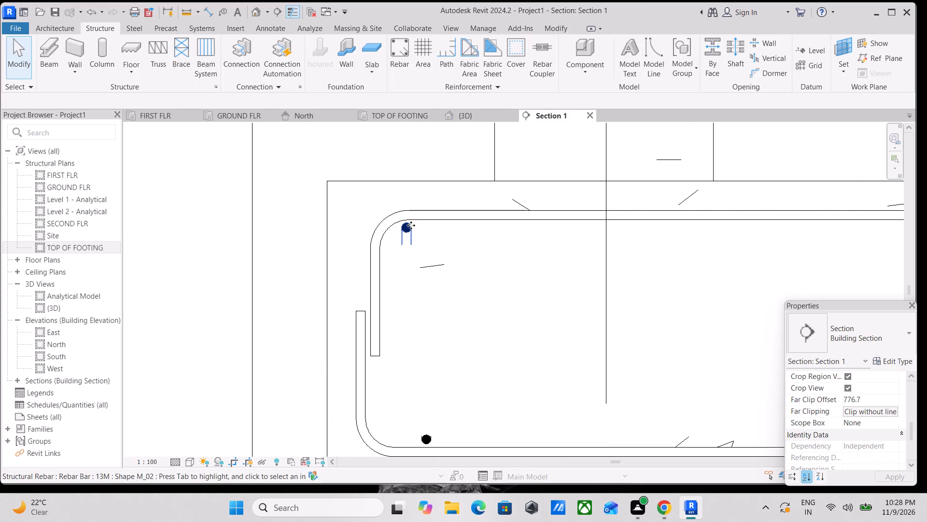
scroll(865, 422, down, 2)
scroll(865, 420, up, 2)
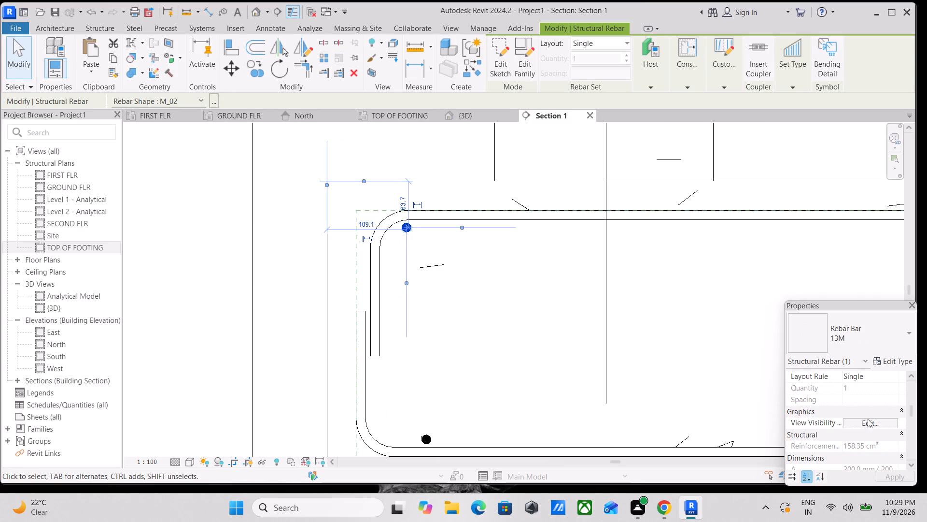
click(868, 421)
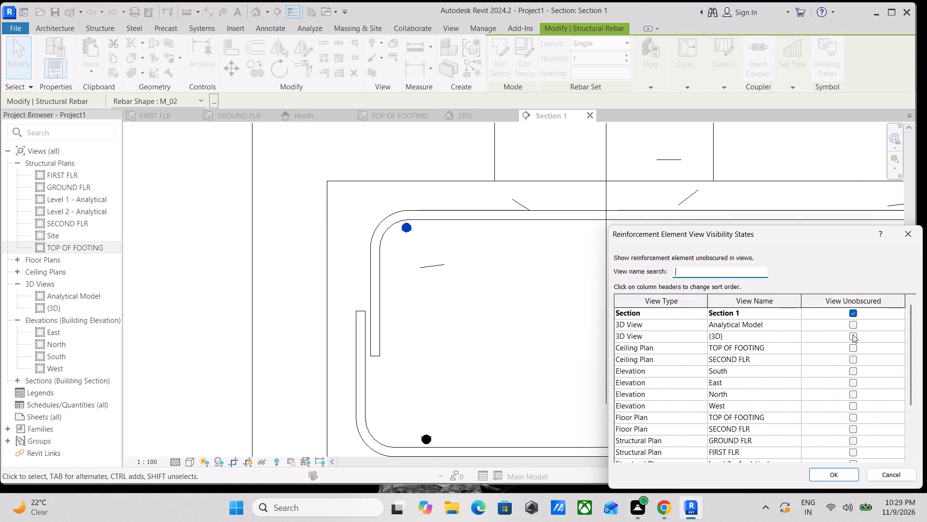
click(852, 333)
click(832, 474)
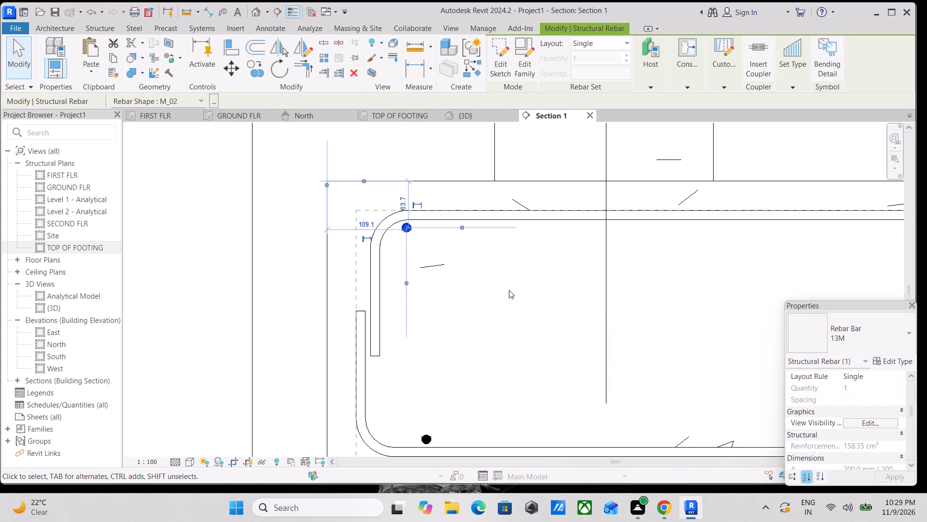
scroll(514, 277, up, 1)
key(Escape)
Lay out the upper perpendicular bar as a rebar set with Maximum Spacing of 120 mm.
click(392, 215)
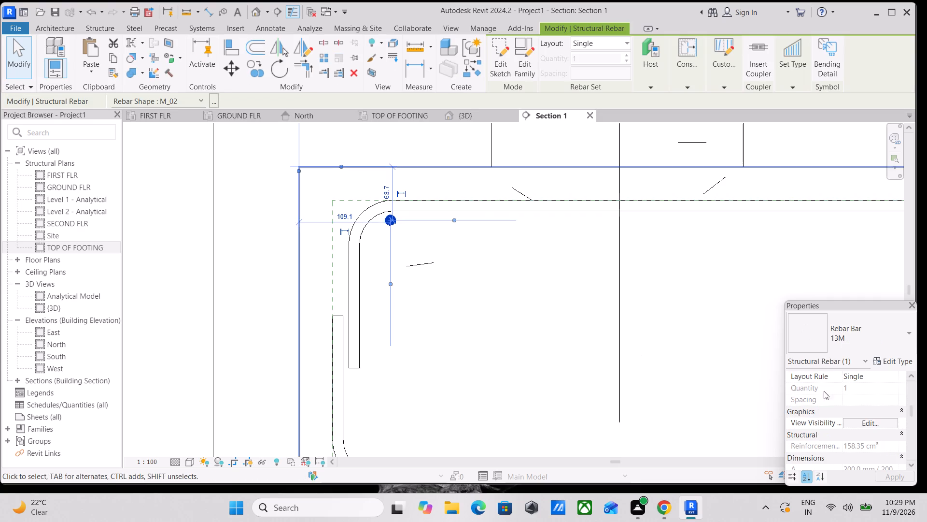
scroll(885, 407, down, 1)
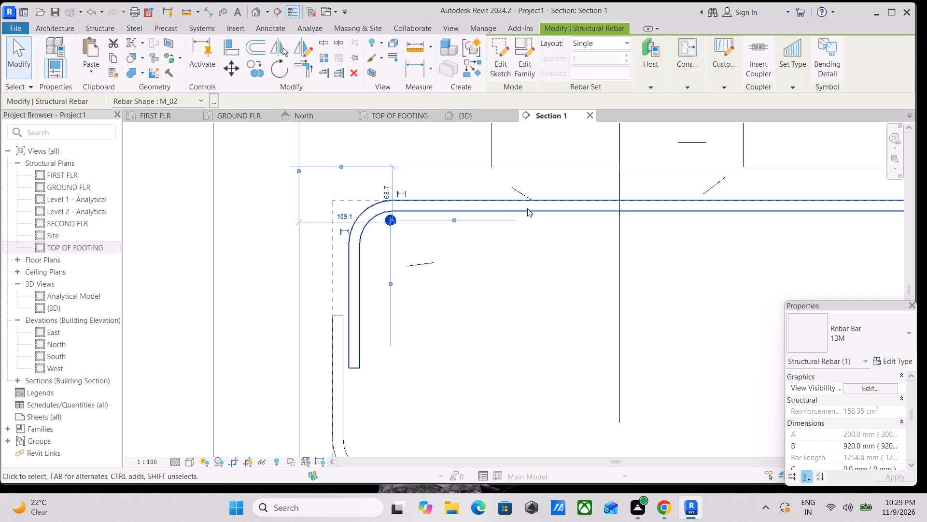
click(615, 40)
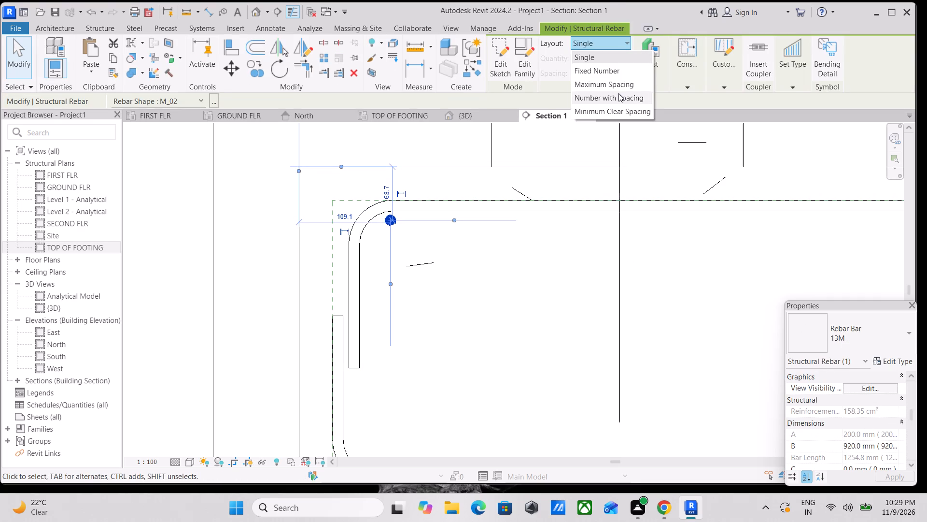
click(623, 84)
drag(612, 72, 566, 80)
text(120MM)
key(Return)
scroll(601, 181, down, 3)
middle_drag(600, 181, 516, 176)
scroll(516, 198, up, 1)
scroll(526, 256, down, 1)
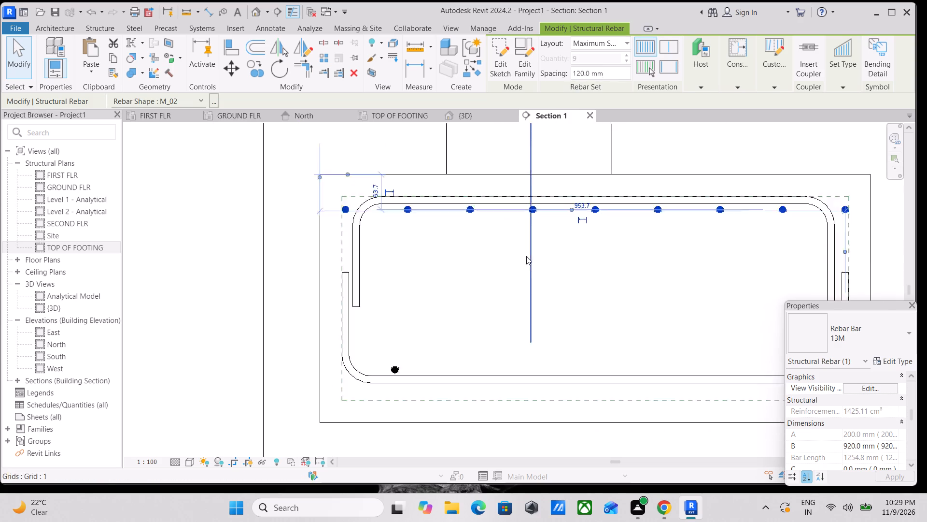
scroll(526, 256, down, 1)
middle_drag(526, 256, 512, 257)
key(Escape)
Move the first bar of the upper perpendicular set inward, inside the adjacent leg of the top U-bar.
scroll(338, 221, up, 3)
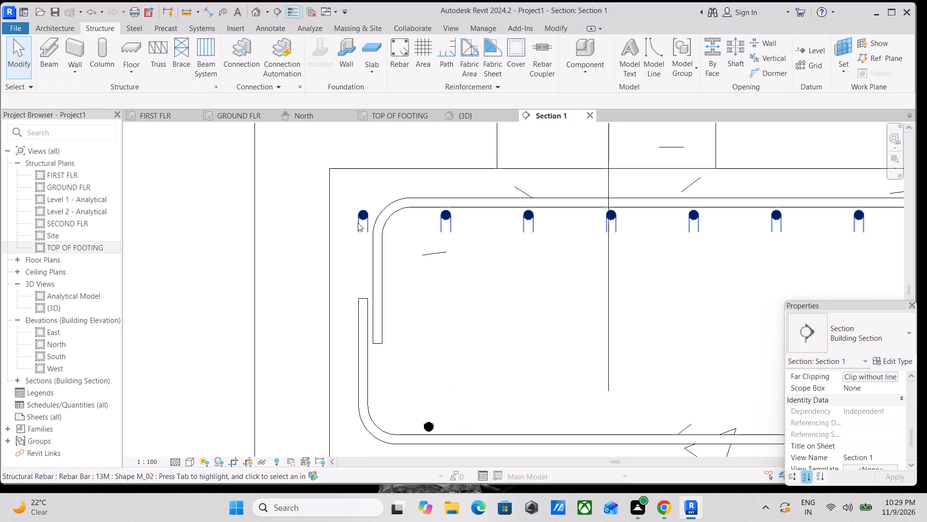
click(358, 223)
drag(371, 281, 409, 288)
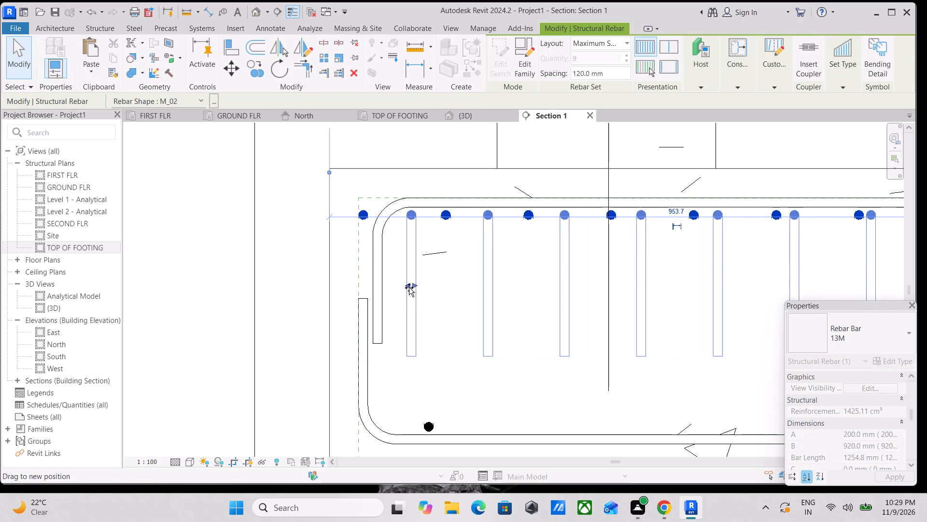
drag(409, 288, 405, 286)
Move the last bar of the upper perpendicular set inward to about 106 mm from the footing's opposite side.
scroll(431, 280, down, 2)
middle_drag(429, 279, 290, 267)
middle_drag(478, 288, 374, 280)
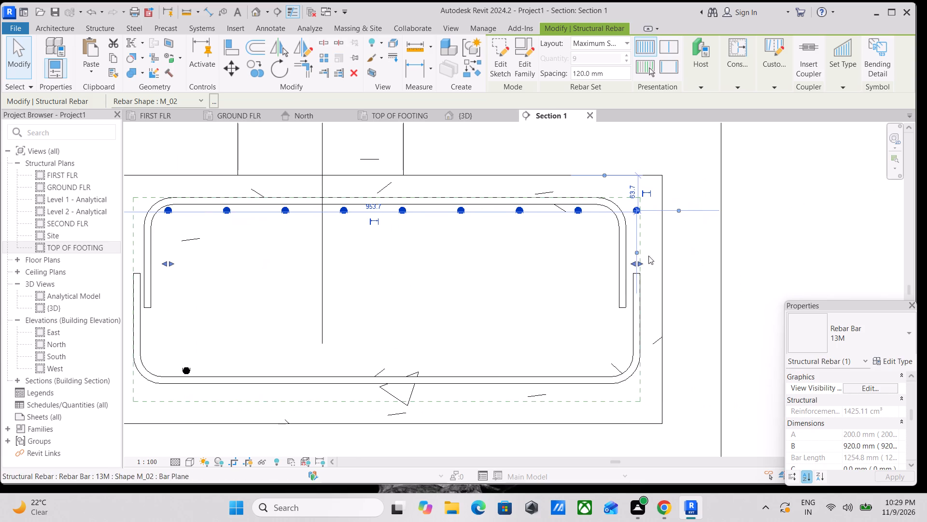
drag(632, 260, 607, 261)
scroll(637, 266, up, 2)
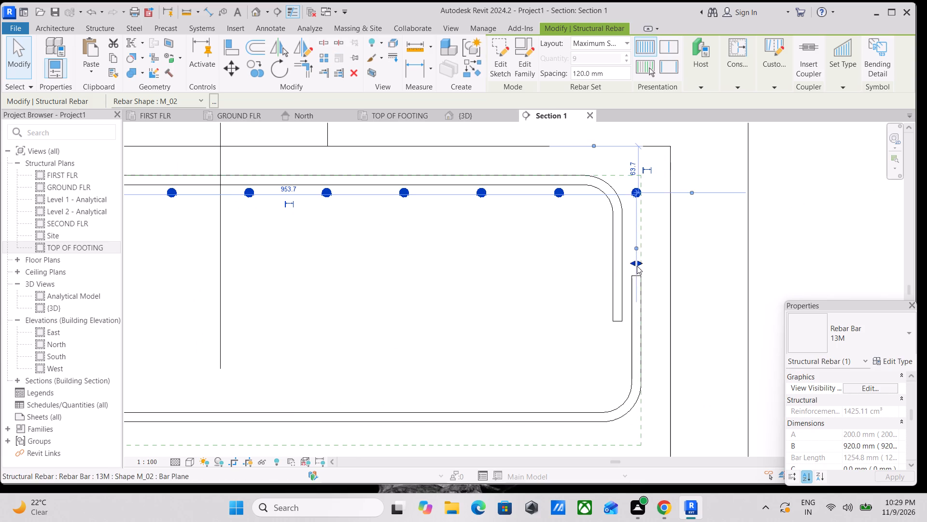
drag(632, 262, 593, 263)
scroll(584, 269, down, 2)
middle_drag(583, 269, 601, 275)
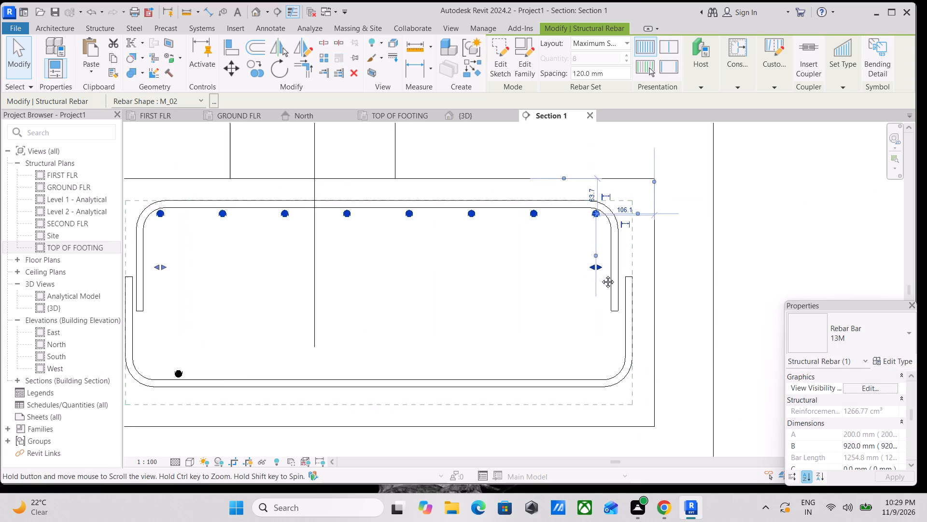
middle_drag(601, 275, 797, 263)
scroll(803, 259, up, 3)
scroll(798, 259, down, 3)
middle_click(788, 261)
Nudge the last bar of the upper perpendicular set slightly further inward from the top U-bar's bend.
key(Escape)
click(361, 213)
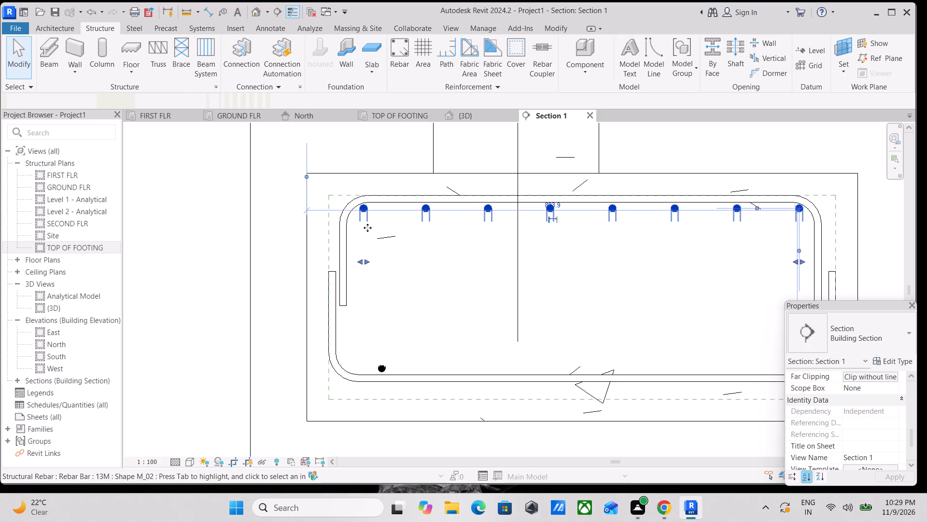
middle_drag(389, 304, 340, 297)
scroll(668, 301, up, 2)
middle_drag(737, 247, 680, 264)
scroll(681, 264, up, 2)
drag(725, 251, 721, 250)
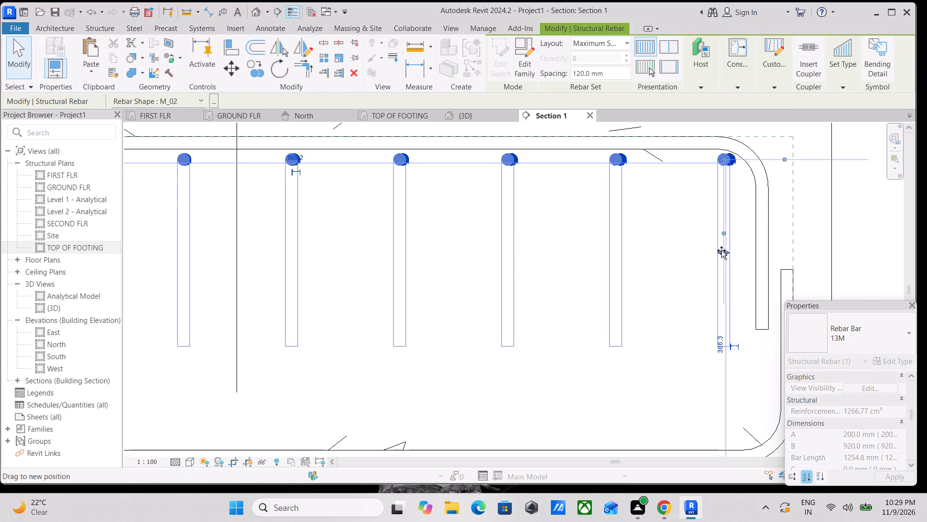
drag(721, 250, 718, 250)
Lay out the corner footing's lower perpendicular bar as a rebar set with Maximum Spacing of 120 mm.
scroll(715, 251, down, 2)
middle_drag(685, 265, 757, 238)
middle_drag(467, 328, 542, 284)
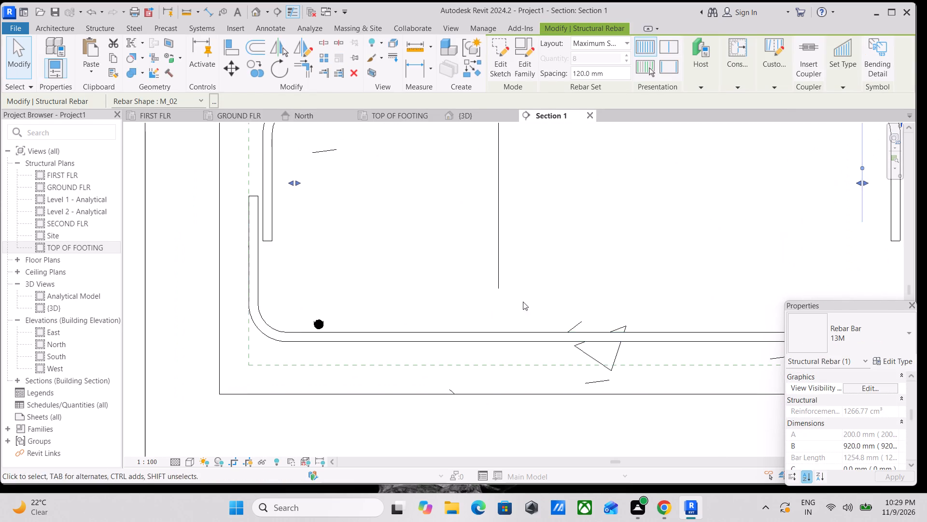
click(320, 321)
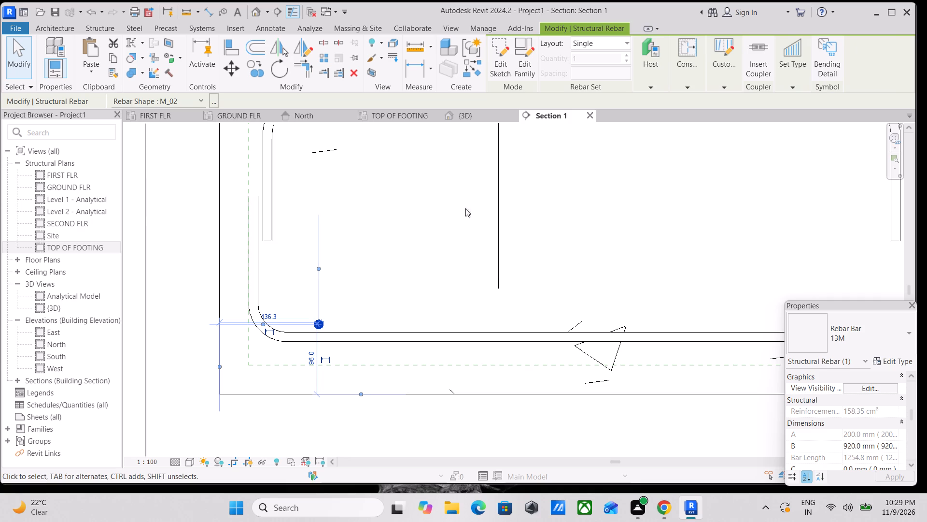
click(608, 41)
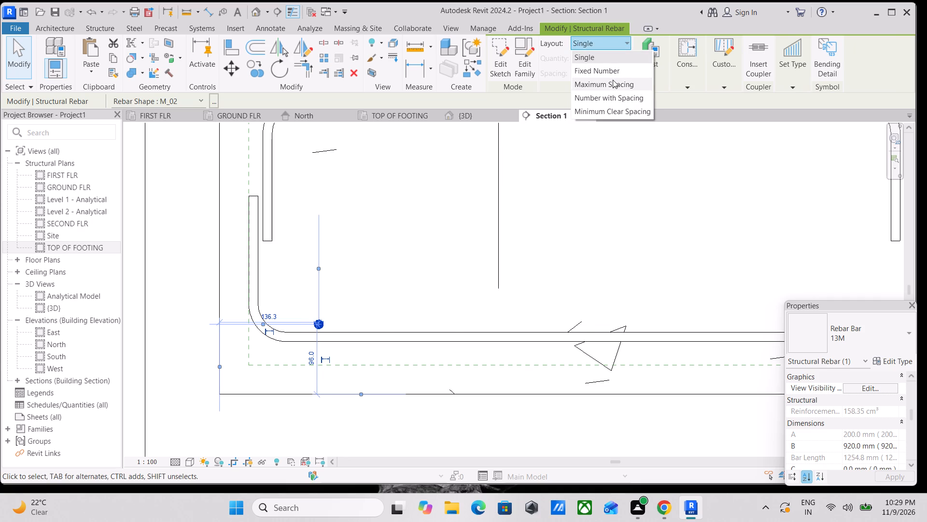
click(613, 80)
drag(611, 76, 598, 75)
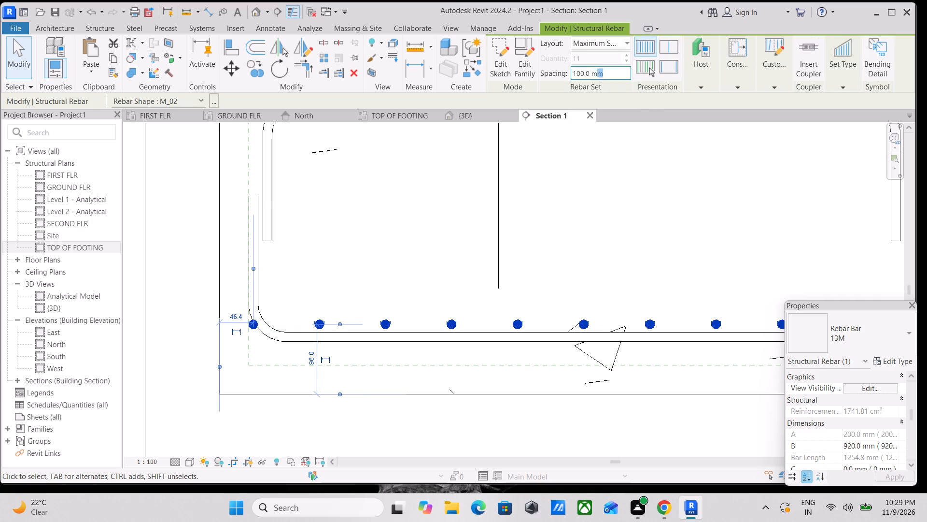
drag(598, 75, 559, 78)
text(120MM)
key(Return)
scroll(591, 197, down, 1)
middle_drag(588, 196, 555, 184)
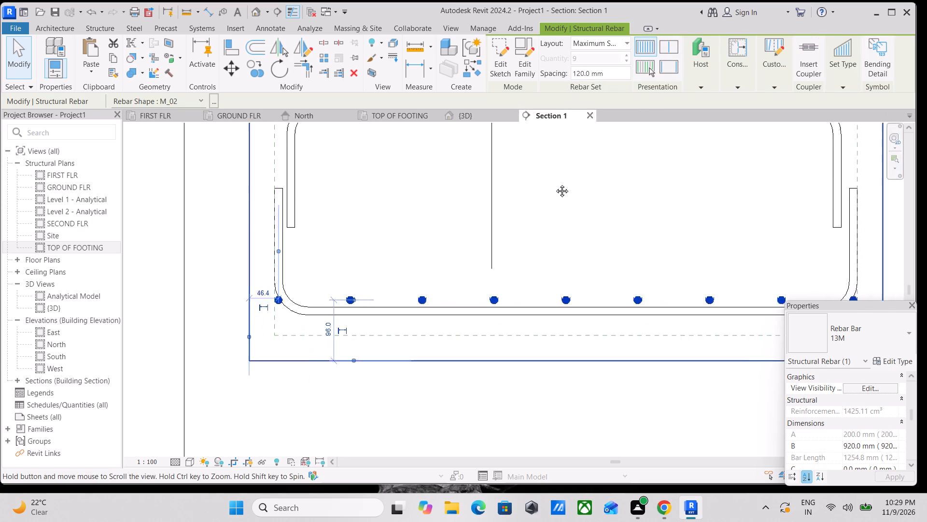
middle_drag(555, 184, 522, 171)
key(Escape)
Move the first bar of the lower perpendicular set inward to about 103 mm from the footing's side.
scroll(495, 250, down, 3)
middle_drag(494, 249, 555, 201)
scroll(421, 228, up, 3)
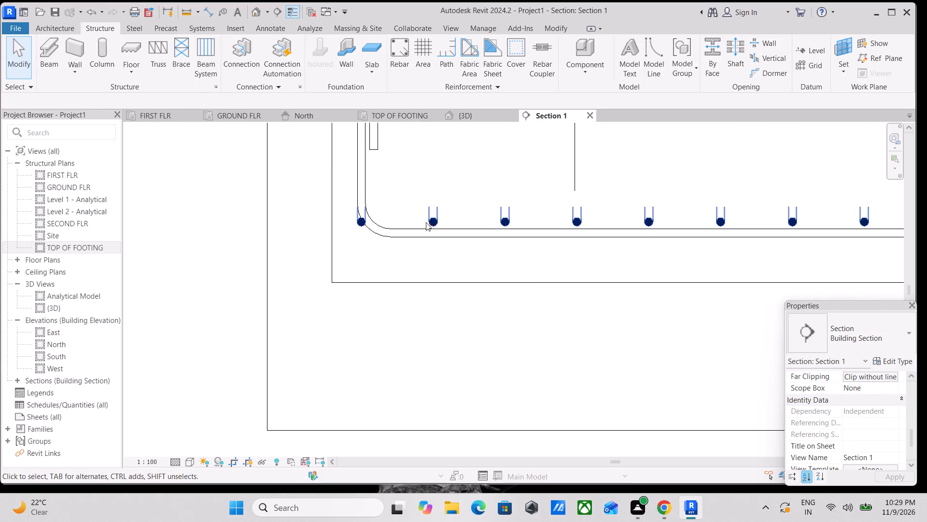
click(434, 220)
drag(363, 159, 364, 158)
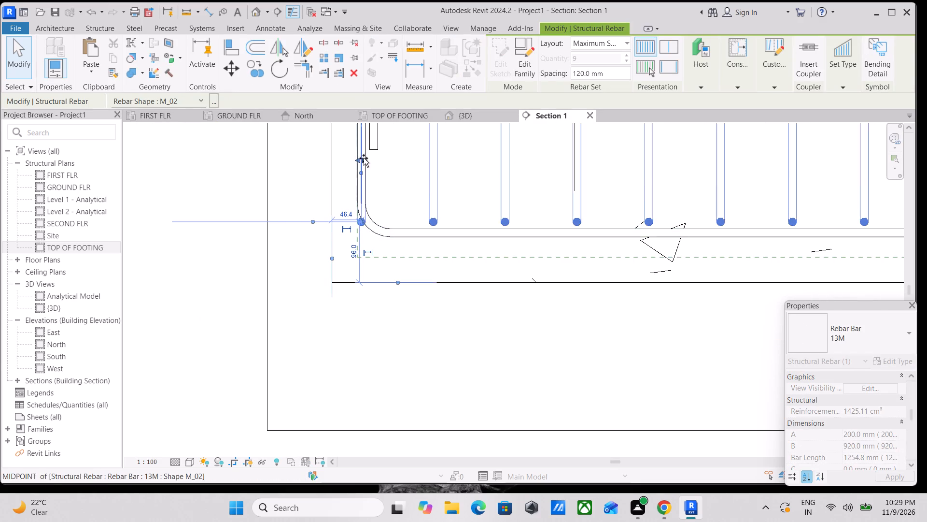
drag(364, 158, 395, 162)
Move the last bar of the lower perpendicular set inward, inside the opposite leg of the bottom U-bar.
scroll(407, 160, down, 2)
middle_drag(407, 160, 329, 192)
middle_drag(506, 208, 489, 210)
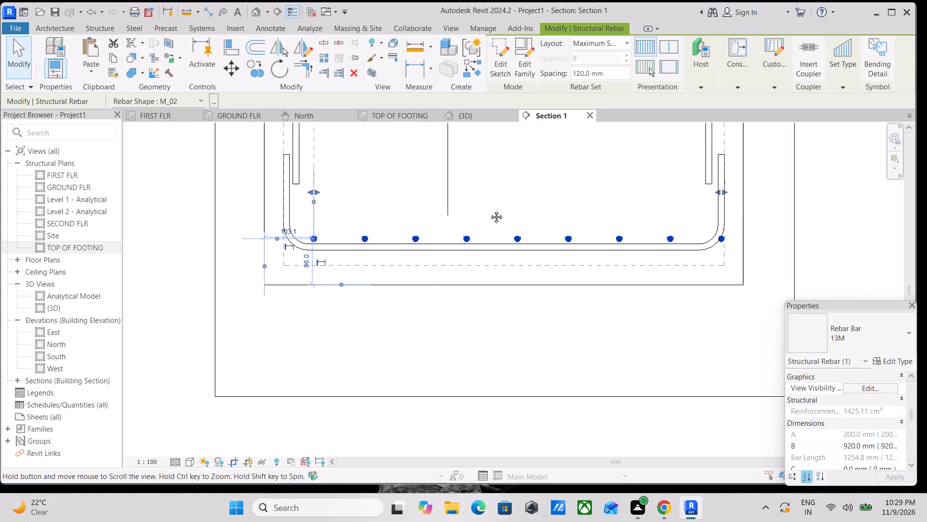
middle_drag(489, 210, 465, 214)
drag(683, 195, 658, 198)
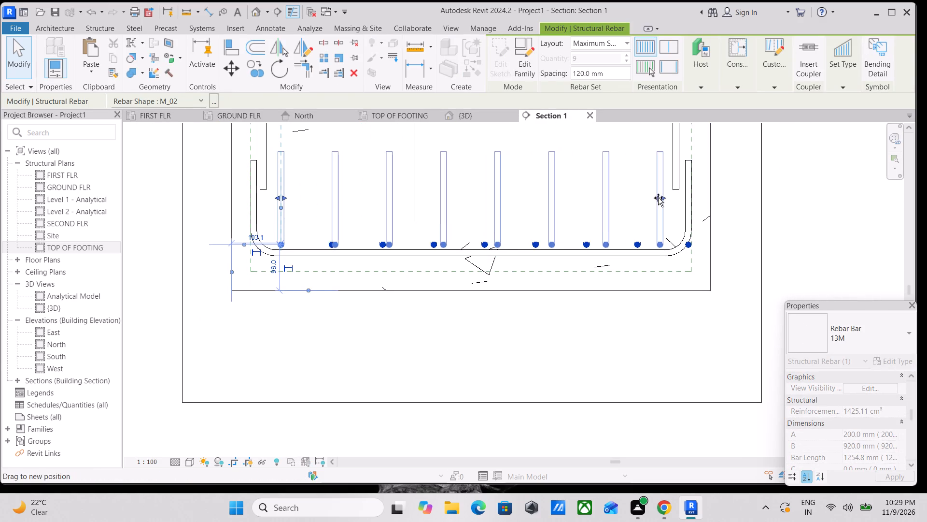
drag(658, 198, 657, 198)
Nudge the lower perpendicular set upward to 106 mm above the footing's underside.
middle_drag(606, 189, 621, 201)
middle_drag(534, 236, 538, 240)
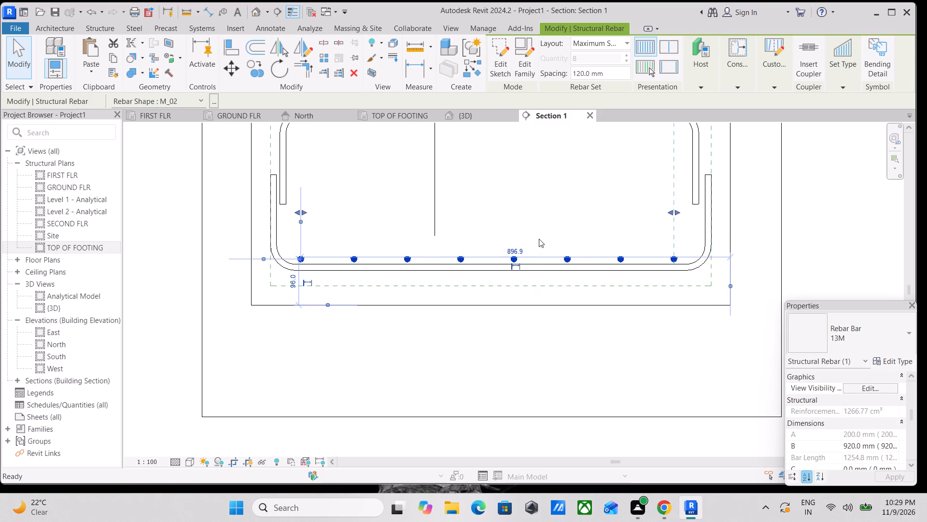
key(Up)
key(Up)
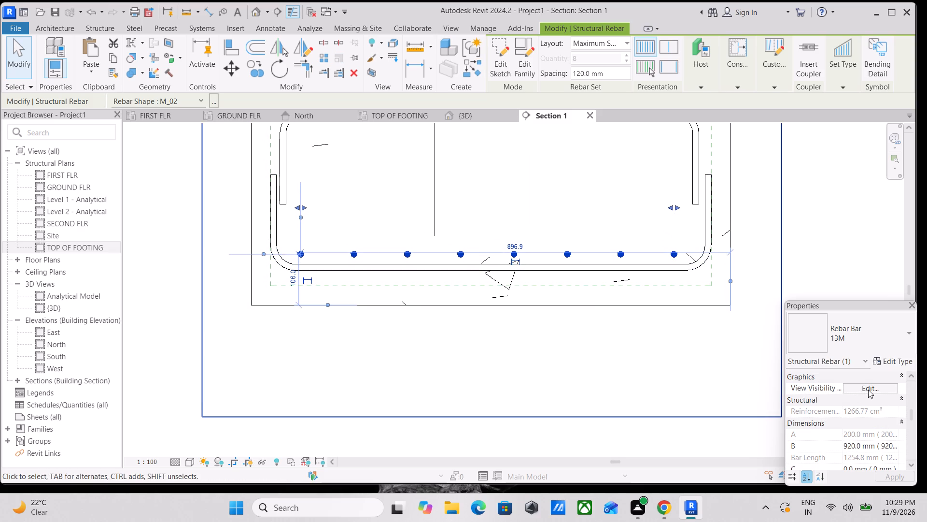
Make the lower perpendicular rebar set show unobscured in the {3D} view.
click(869, 386)
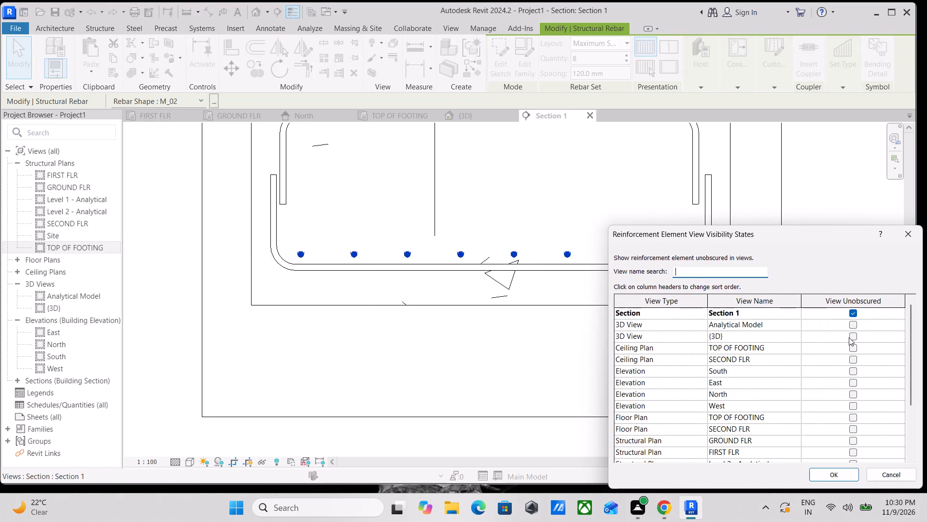
click(849, 337)
click(854, 334)
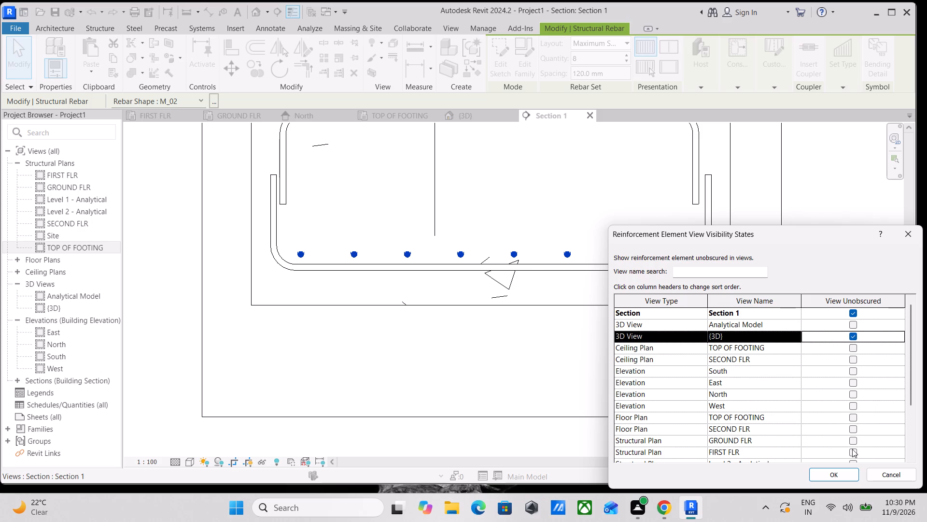
click(831, 474)
middle_drag(531, 298, 555, 369)
scroll(534, 310, up, 1)
key(Escape)
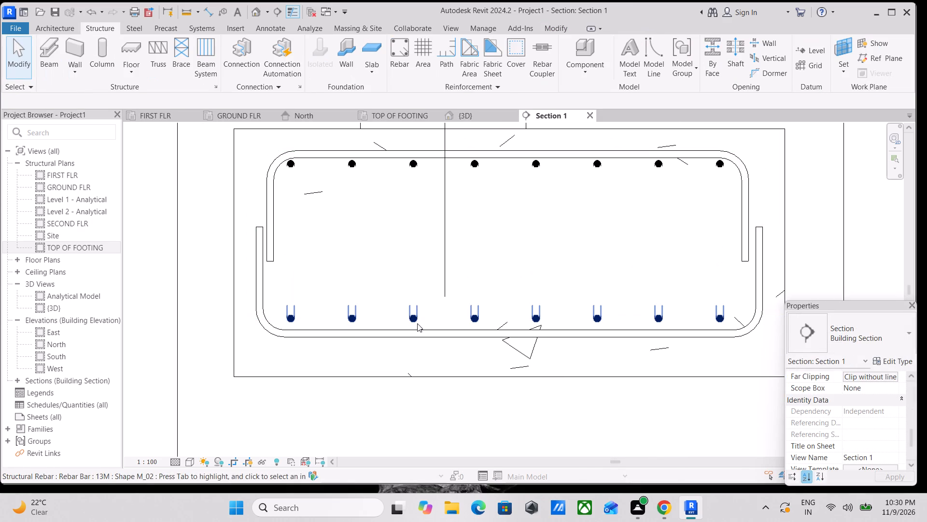
click(417, 317)
key(Escape)
scroll(659, 266, down, 3)
middle_click(659, 266)
scroll(465, 118, up, 1)
In the {3D} view, bring up the reinforced corner footing and set the detail level to Fine.
click(465, 117)
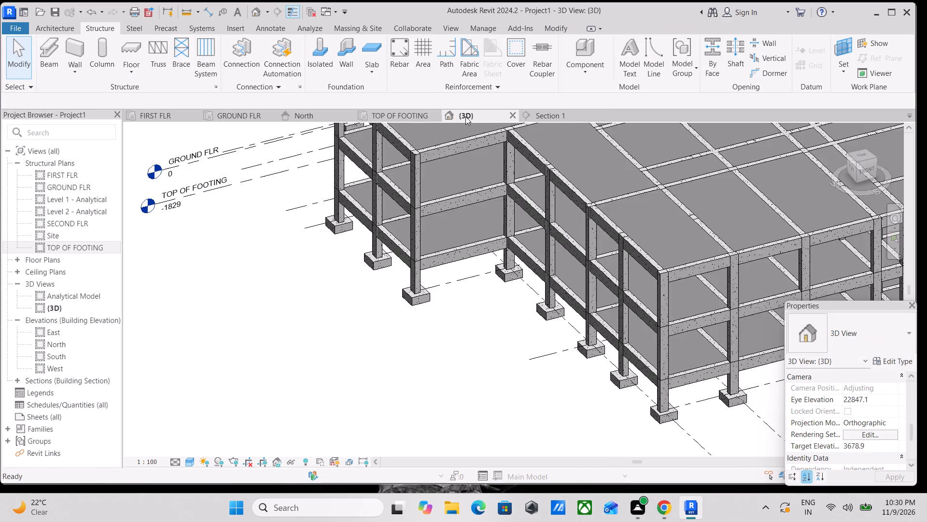
scroll(483, 216, down, 2)
middle_drag(483, 220, 500, 184)
scroll(624, 246, down, 1)
middle_drag(624, 246, 510, 227)
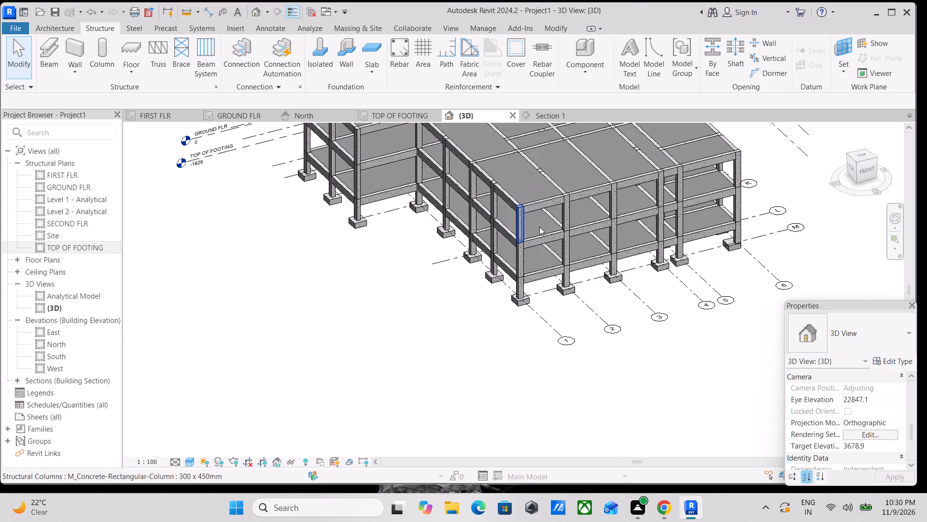
scroll(539, 227, down, 1)
shift+middle_drag(481, 216, 651, 296)
scroll(382, 270, up, 2)
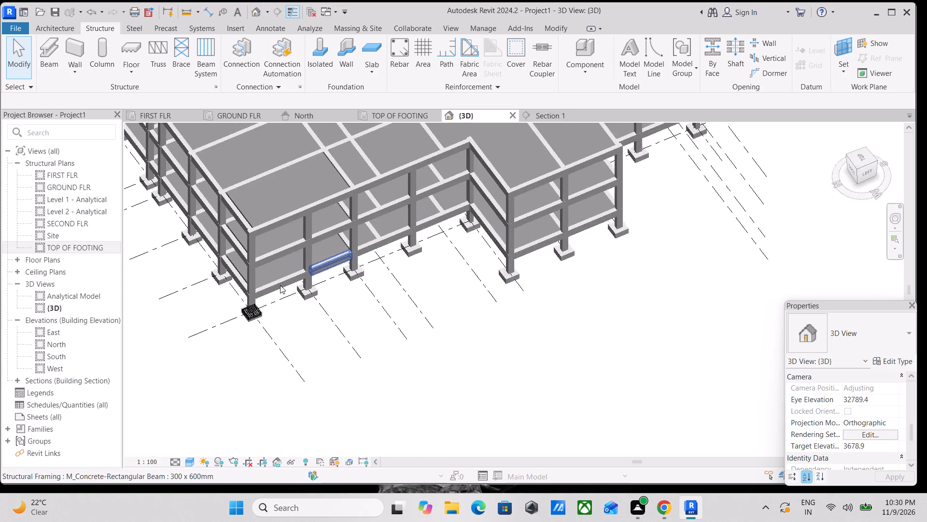
scroll(280, 285, up, 1)
middle_drag(280, 284, 394, 233)
scroll(350, 269, up, 15)
middle_drag(392, 274, 485, 268)
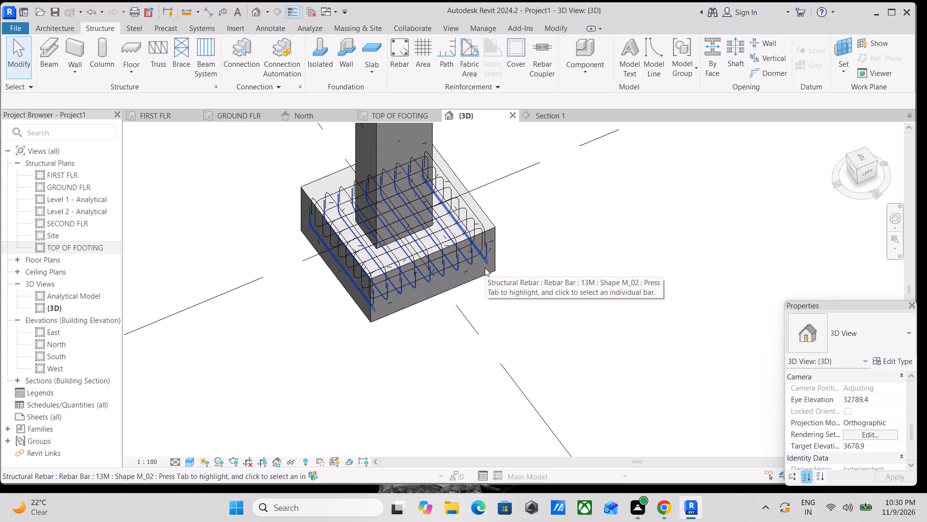
scroll(464, 300, up, 4)
scroll(531, 227, up, 2)
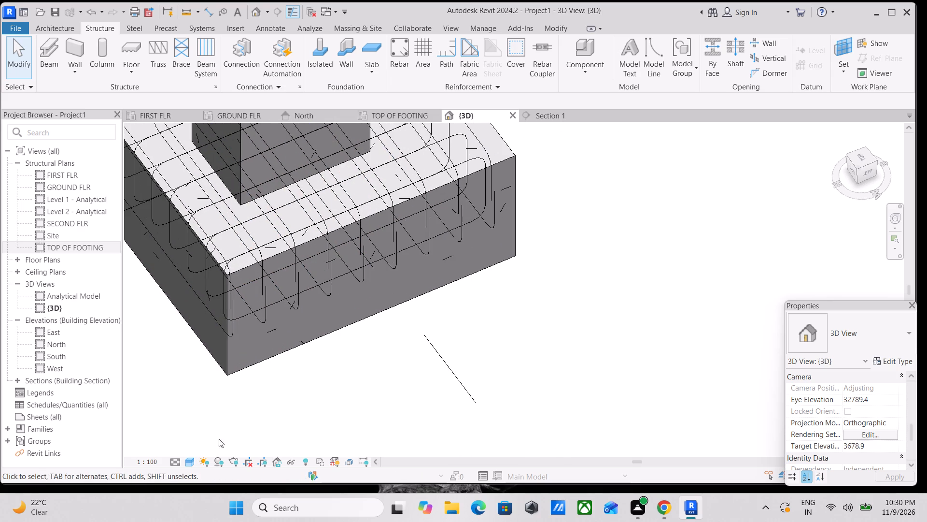
click(173, 460)
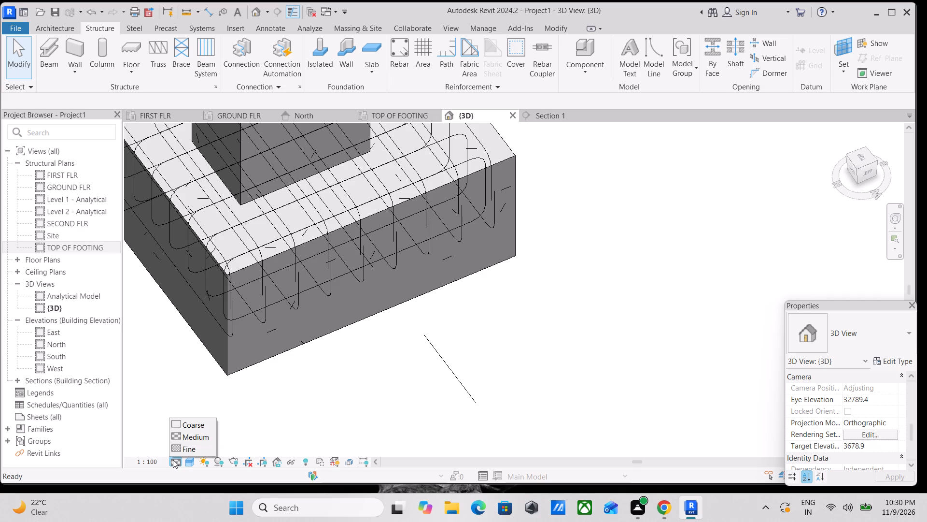
click(173, 448)
Propagate the corner footing's rebar, aligned by host, to the four other footings along the back face and two just behind them.
scroll(288, 343, down, 2)
middle_drag(293, 340, 322, 364)
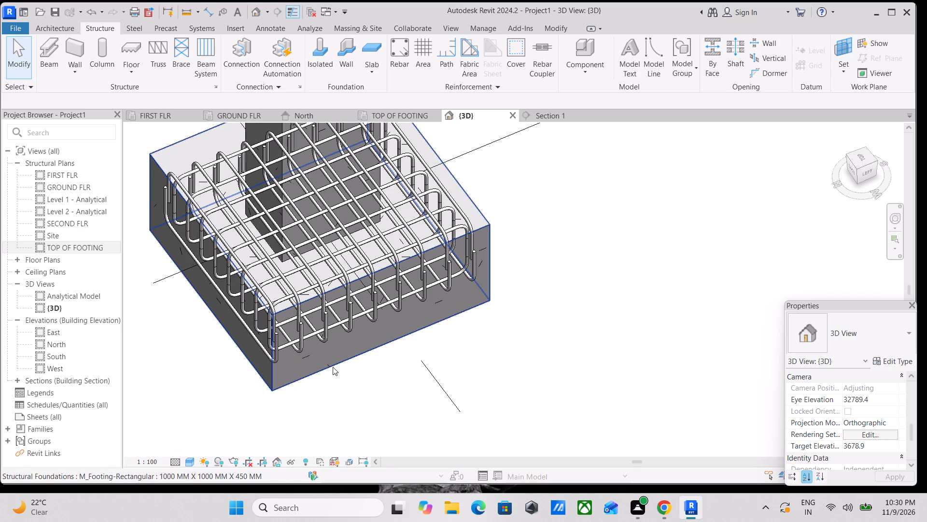
scroll(333, 367, down, 2)
shift+middle_drag(398, 368, 431, 371)
scroll(452, 332, down, 3)
middle_drag(444, 325, 329, 187)
scroll(360, 217, down, 4)
middle_drag(356, 215, 262, 129)
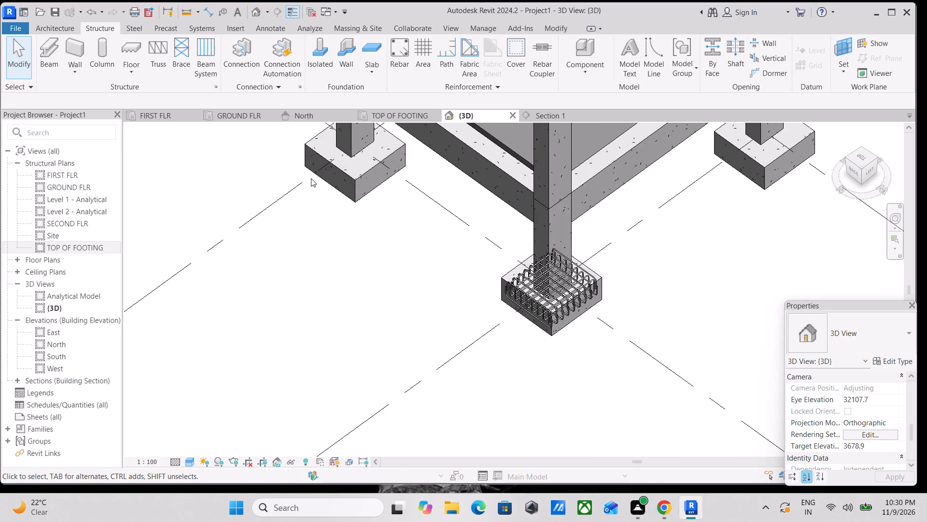
scroll(603, 263, up, 13)
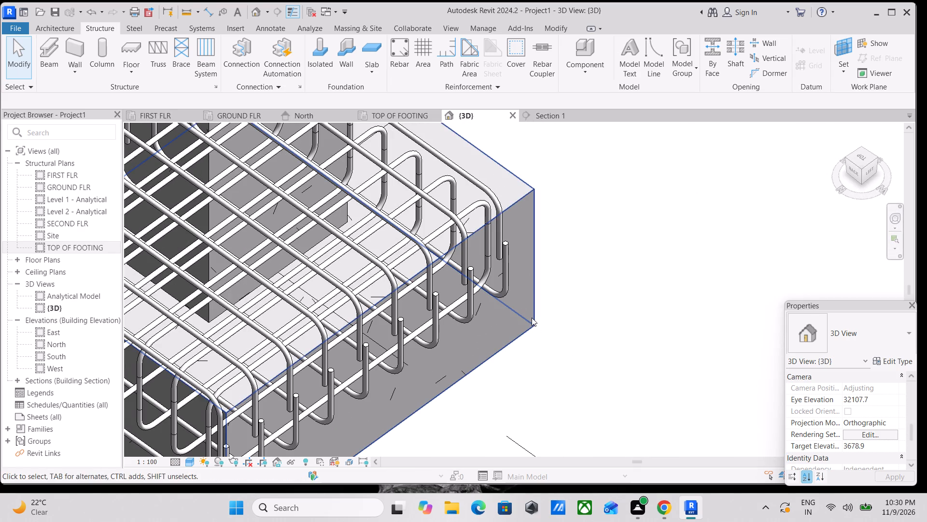
click(532, 318)
scroll(532, 318, down, 4)
click(617, 46)
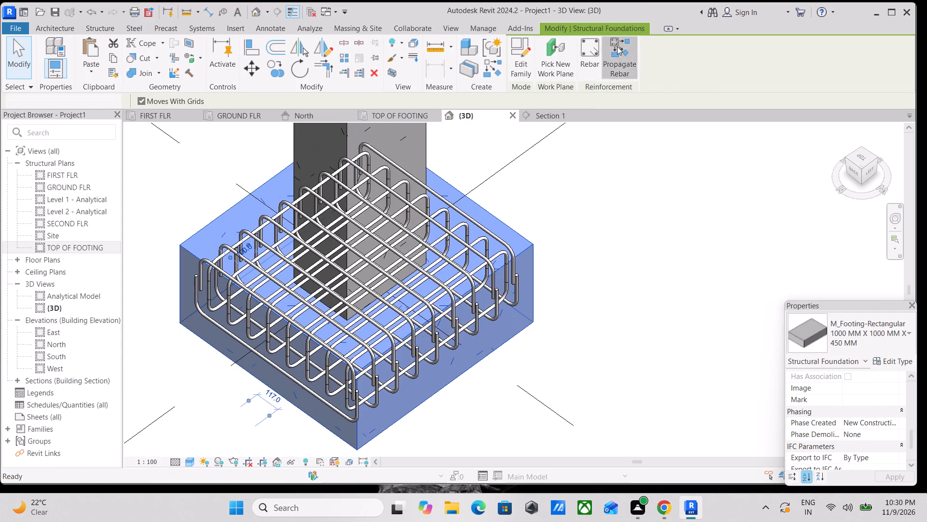
scroll(407, 302, down, 9)
middle_drag(405, 282, 529, 328)
scroll(529, 328, down, 3)
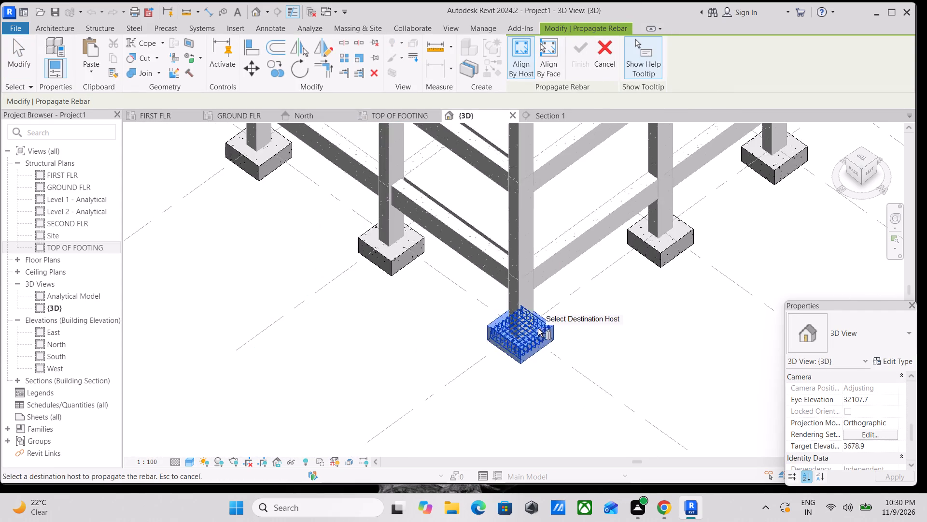
shift+middle_drag(537, 328, 477, 188)
scroll(481, 224, down, 7)
middle_drag(483, 234, 560, 392)
scroll(531, 293, down, 2)
middle_drag(531, 294, 555, 330)
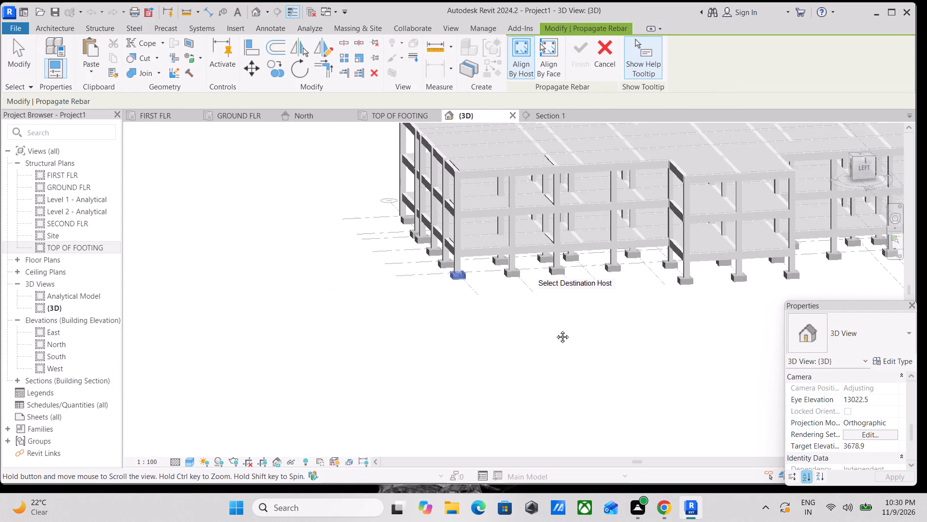
middle_drag(555, 330, 656, 340)
scroll(658, 343, up, 10)
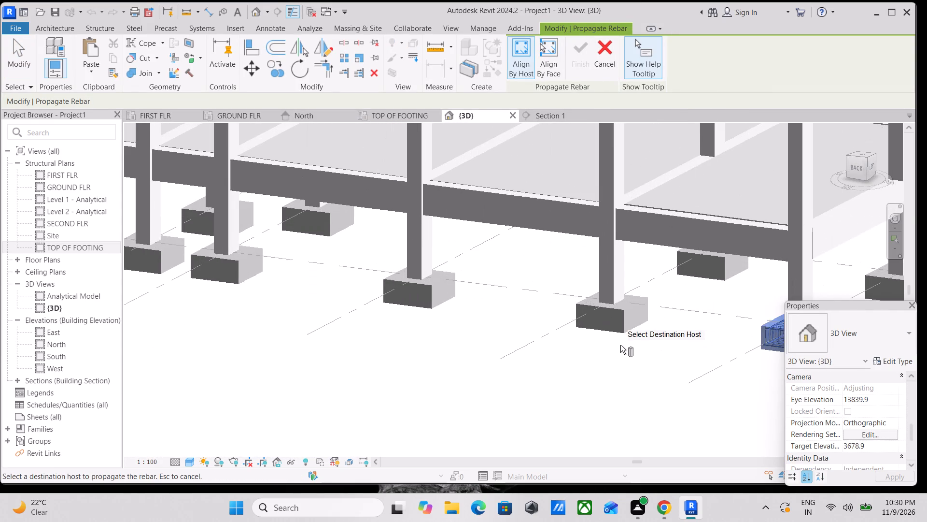
click(621, 317)
click(423, 289)
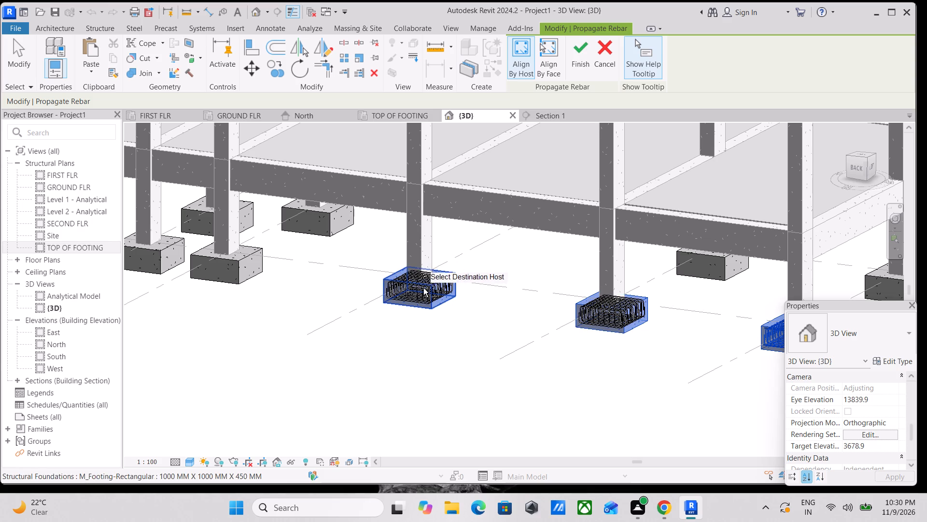
click(229, 260)
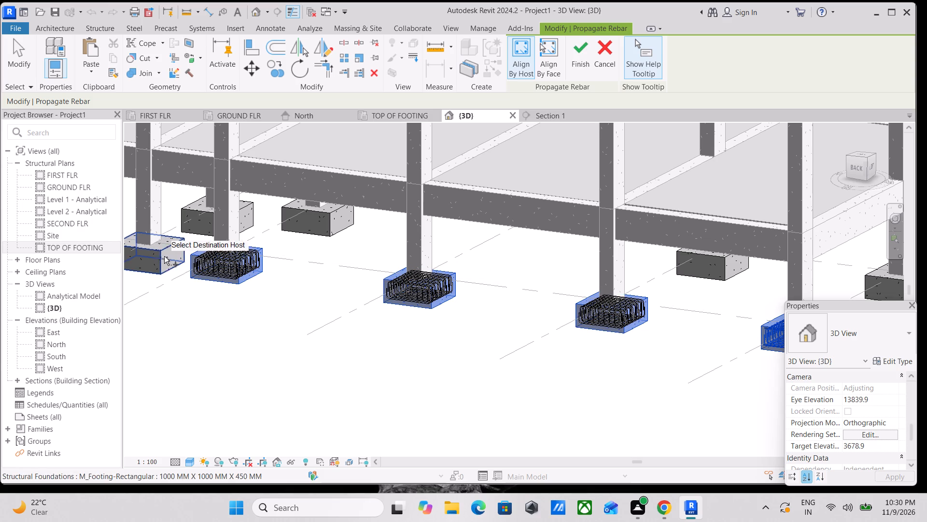
click(162, 255)
click(189, 206)
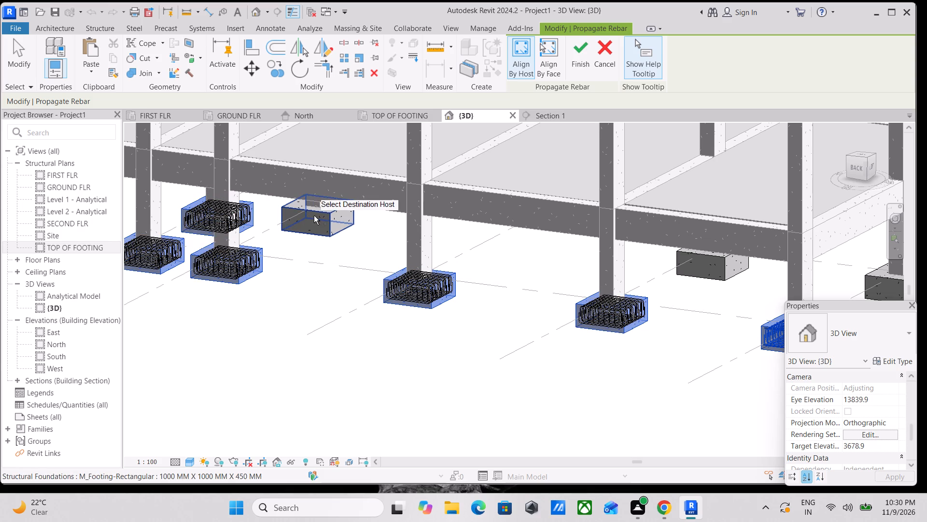
click(314, 216)
Propagate the corner footing's rebar to the interior footing behind it and three footings along the adjacent side face.
scroll(323, 220, down, 4)
scroll(383, 281, down, 2)
scroll(575, 268, up, 6)
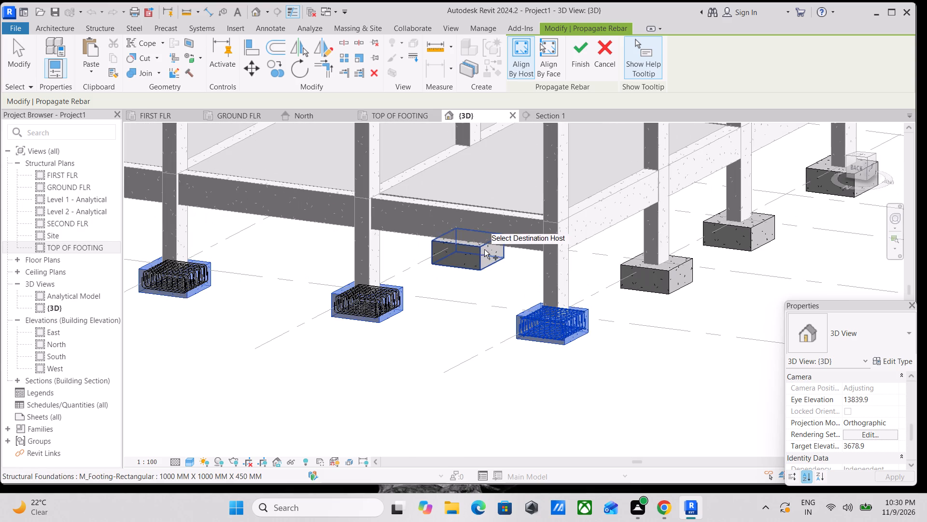
click(484, 249)
click(653, 272)
click(749, 228)
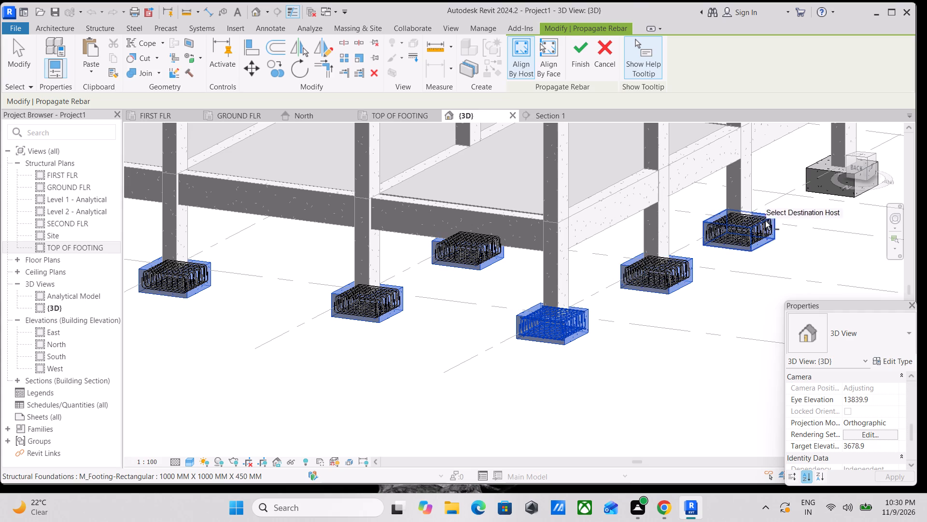
click(809, 173)
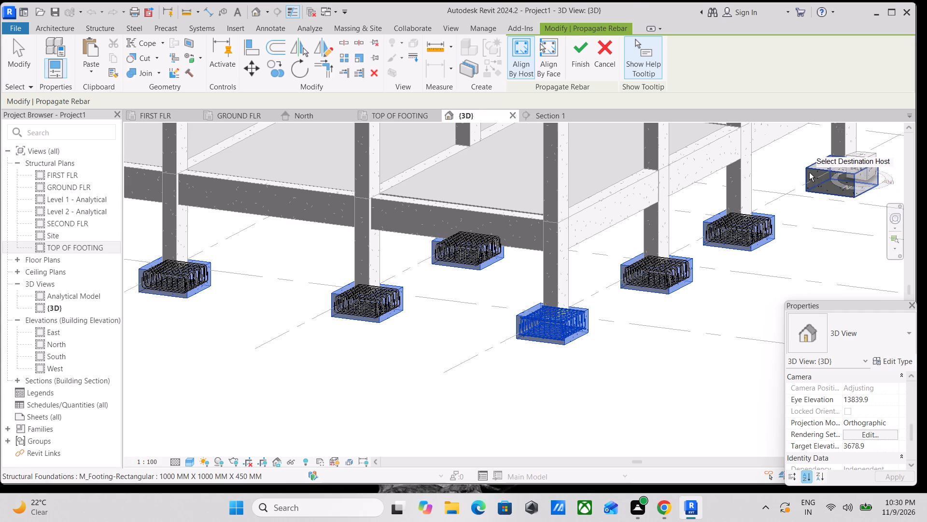
Propagate the rebar to the four outer-edge footings on grids A, B, C and D at the building's other end.
scroll(727, 217, down, 4)
middle_drag(364, 284, 448, 324)
scroll(433, 321, down, 1)
scroll(447, 324, up, 1)
scroll(443, 323, down, 3)
shift+middle_drag(442, 325, 446, 315)
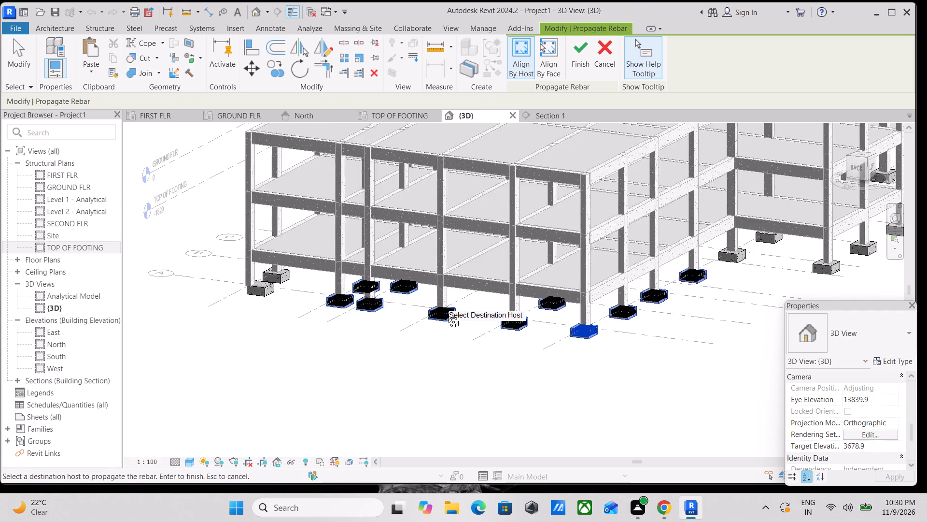
shift+middle_drag(446, 315, 505, 291)
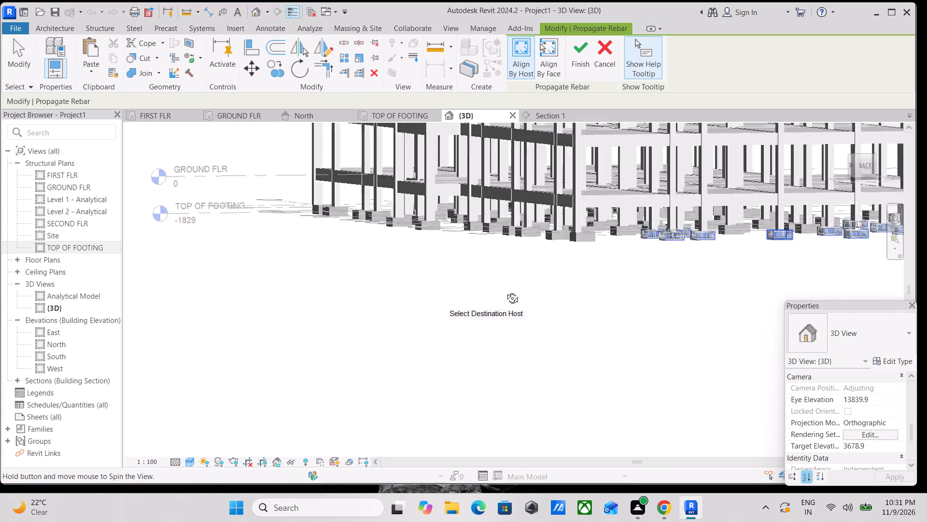
shift+middle_drag(505, 291, 506, 320)
shift+scroll(504, 320, up, 2)
scroll(518, 331, up, 3)
click(496, 328)
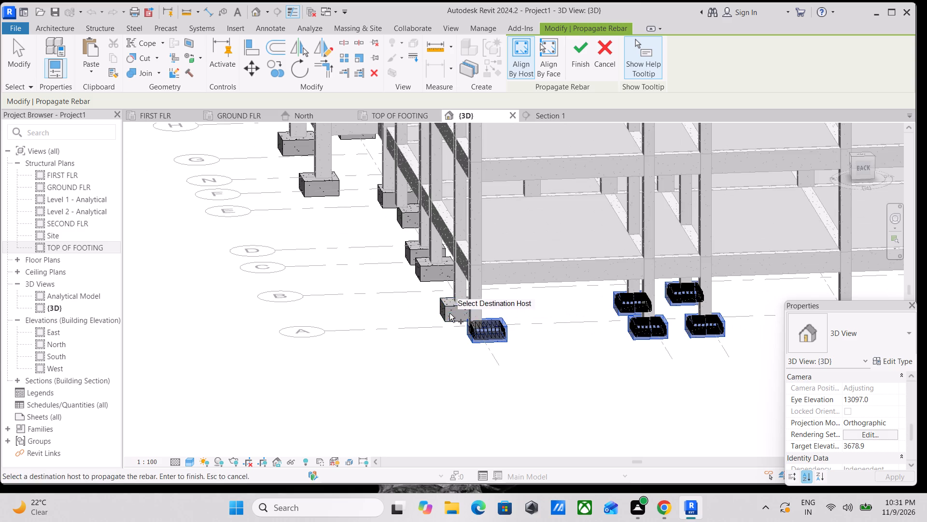
click(445, 310)
click(427, 269)
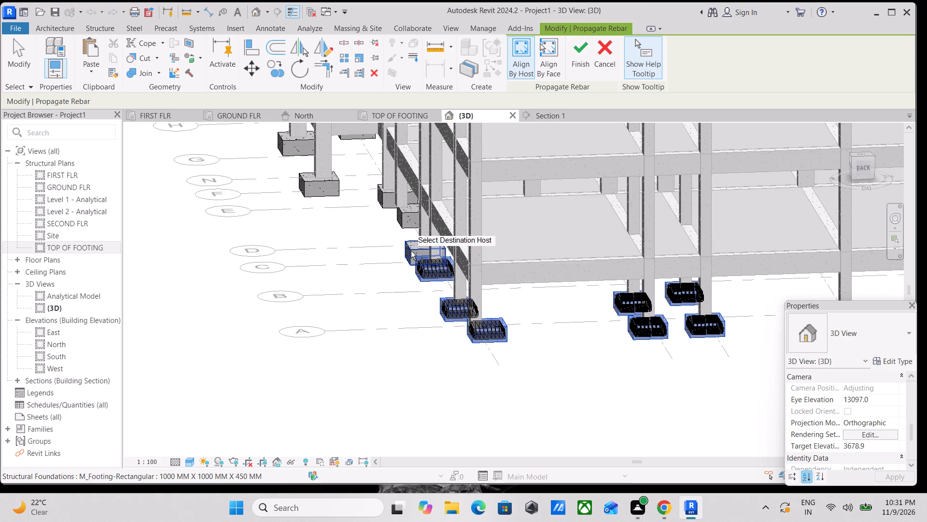
click(411, 251)
Working from below the building, propagate the rebar to the five interior footings on grids C and D nearest the outer edge.
middle_drag(448, 309, 499, 197)
middle_drag(557, 227, 678, 408)
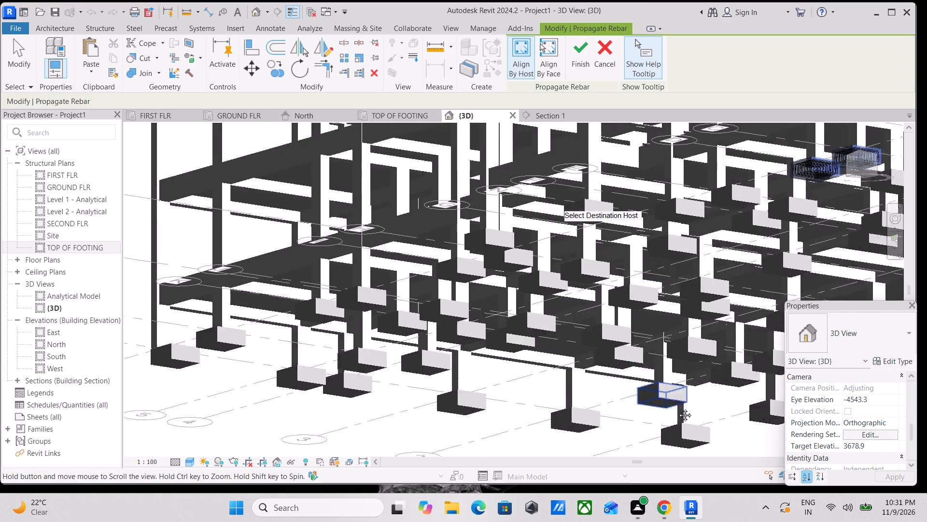
middle_drag(678, 408, 678, 407)
shift+middle_drag(628, 273, 489, 345)
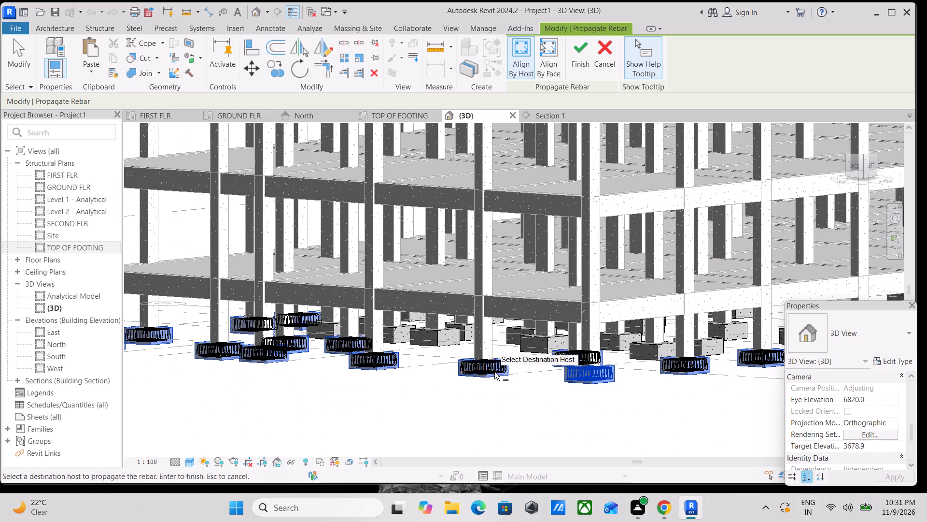
shift+middle_drag(539, 418, 575, 235)
shift+scroll(575, 236, up, 1)
scroll(579, 242, down, 3)
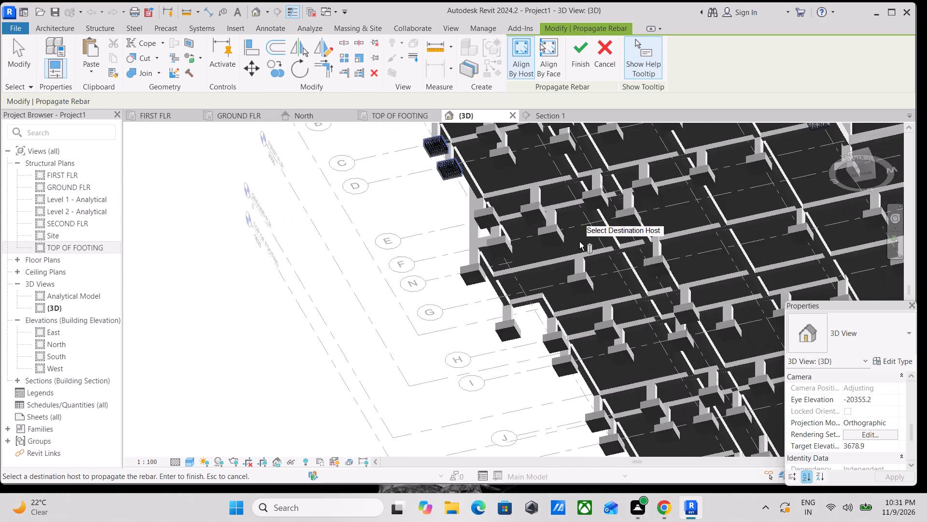
scroll(579, 242, down, 3)
middle_drag(579, 242, 491, 387)
scroll(490, 325, up, 4)
scroll(480, 266, up, 2)
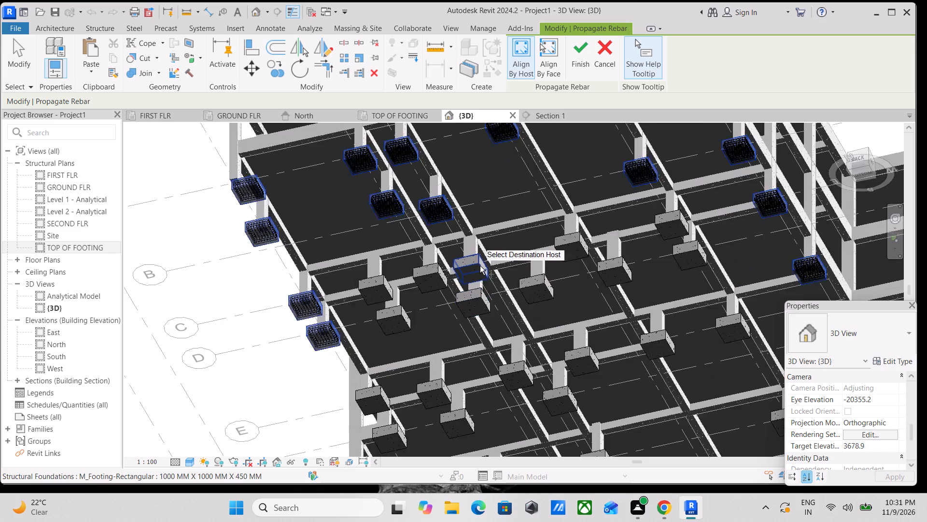
scroll(480, 266, up, 1)
click(480, 266)
click(409, 275)
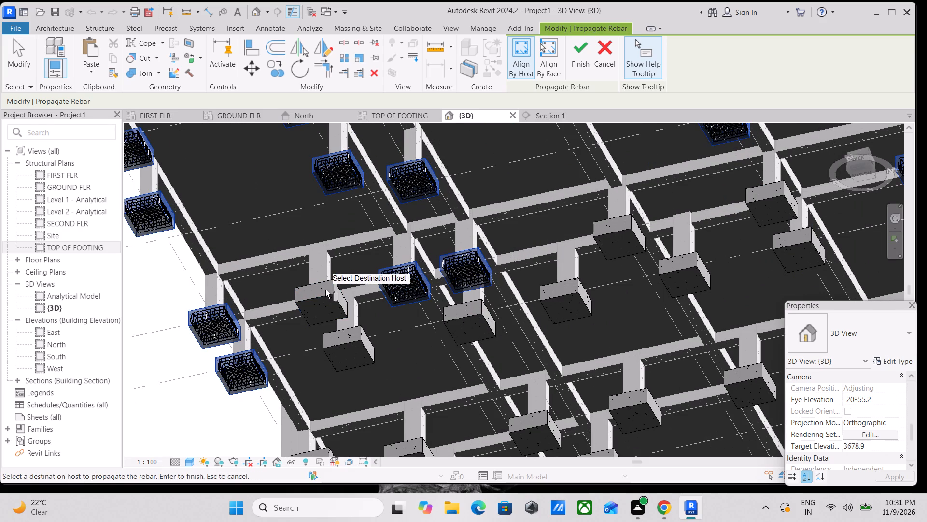
click(325, 290)
click(332, 295)
click(353, 341)
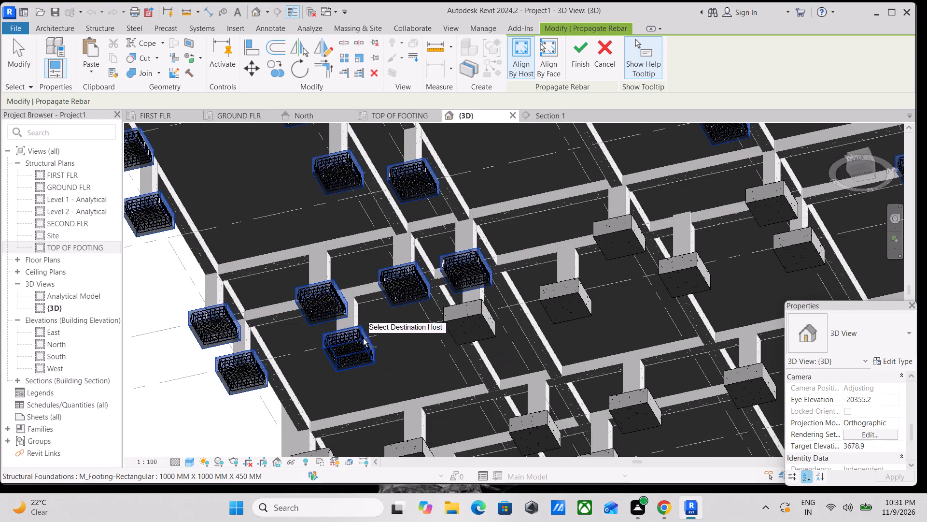
click(476, 316)
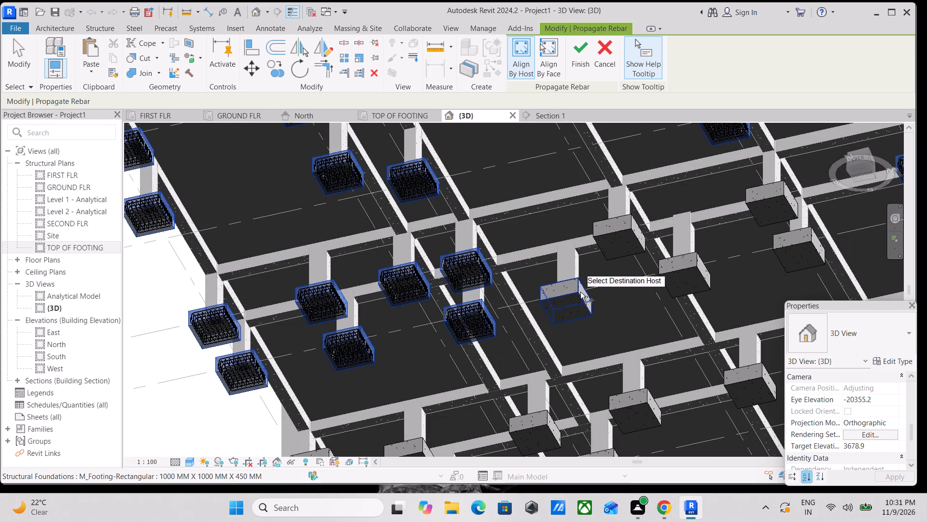
Extend the rebar propagation to the remaining interior footings further along grids C and D.
click(580, 292)
click(633, 232)
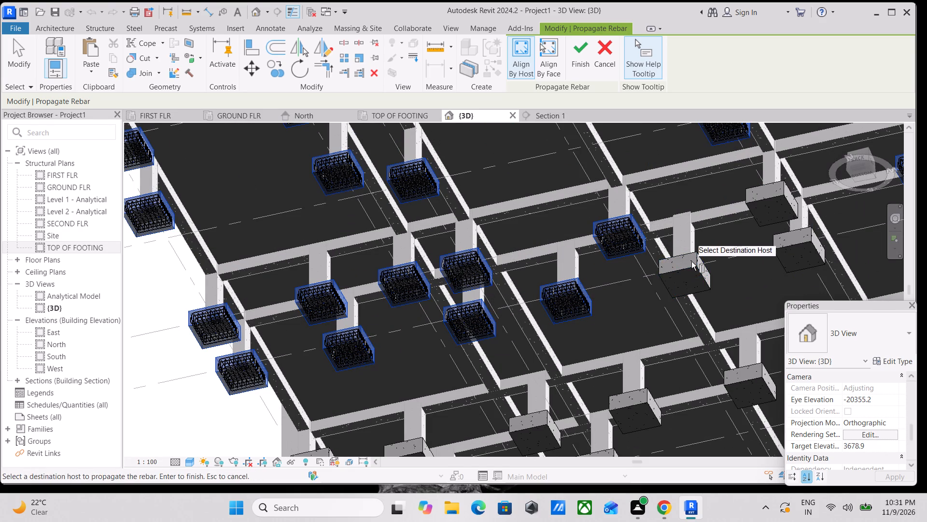
click(691, 261)
click(695, 269)
click(783, 195)
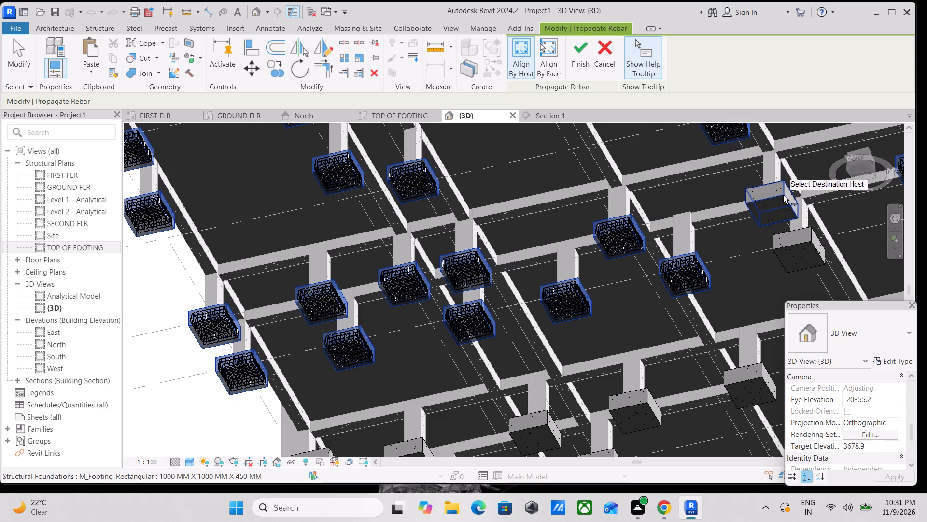
click(799, 238)
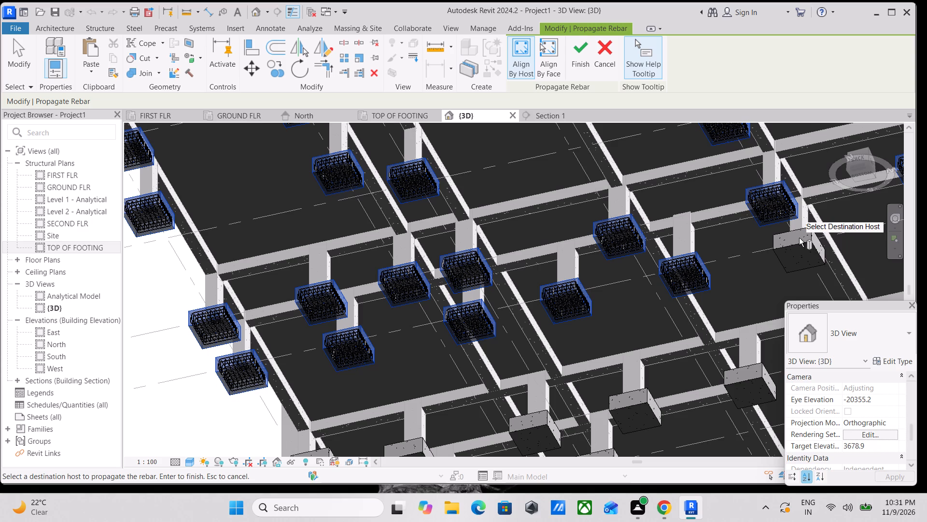
Propagate the rebar to seven footings near the outer edge: four on grid E, two on grid F and one on grid N.
scroll(799, 238, up, 1)
scroll(793, 255, down, 6)
middle_drag(638, 324, 610, 283)
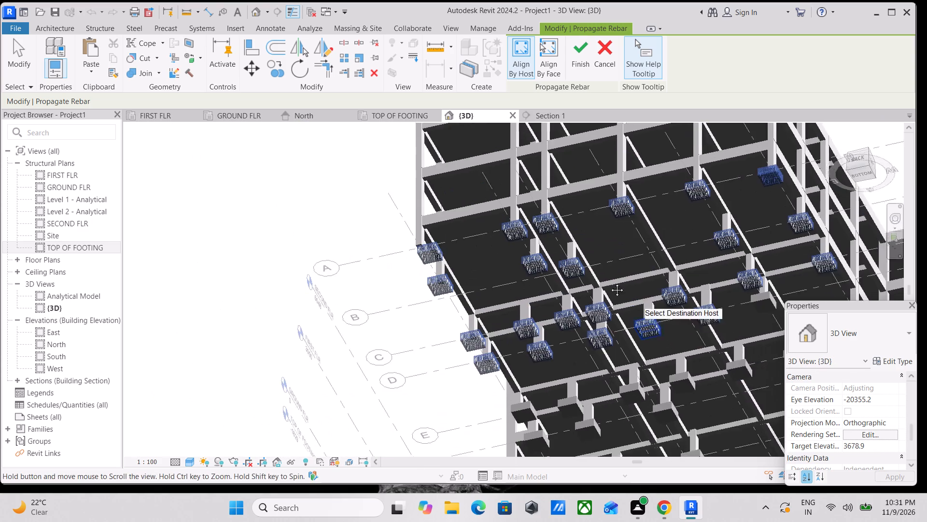
middle_drag(610, 283, 604, 243)
scroll(633, 304, up, 4)
click(654, 293)
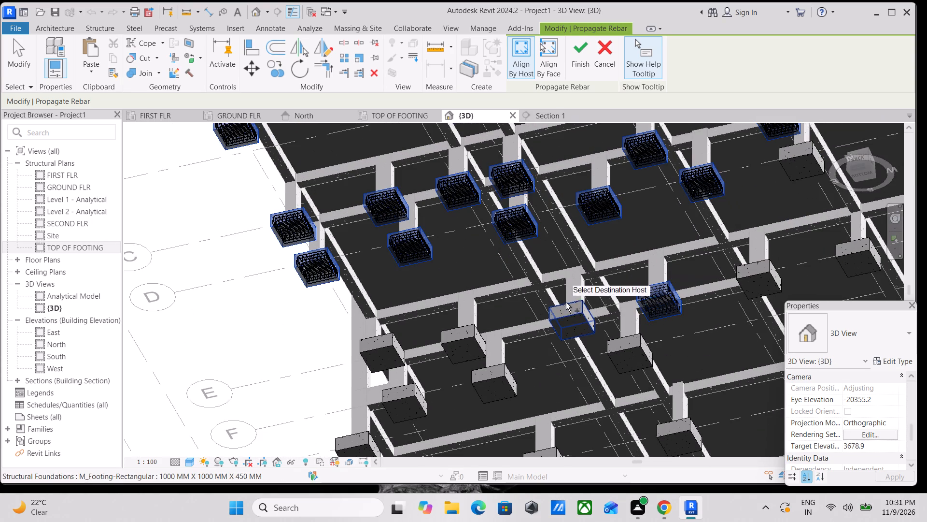
click(570, 311)
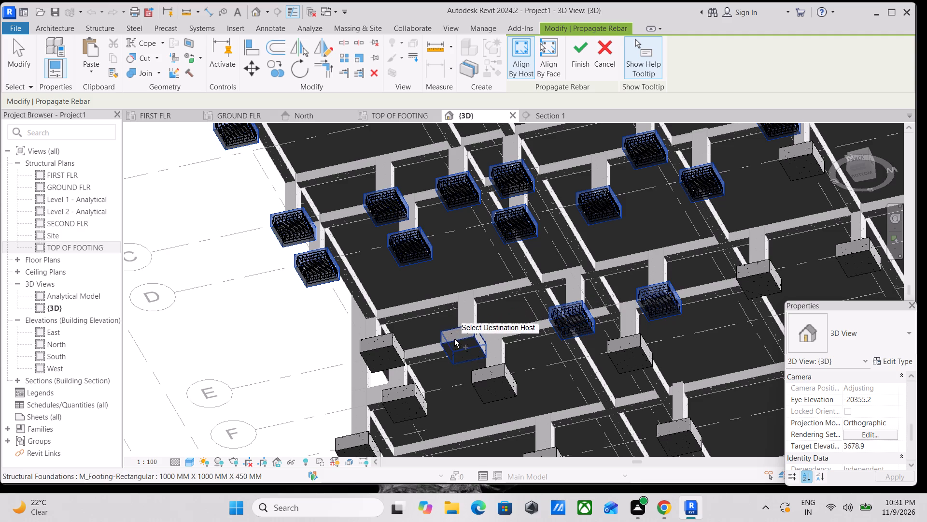
click(454, 339)
click(385, 347)
click(413, 393)
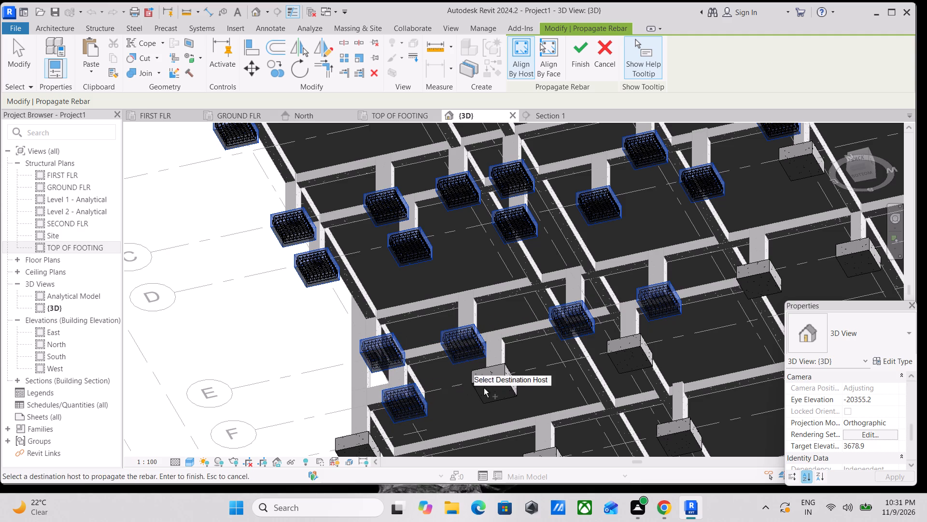
click(505, 379)
click(357, 443)
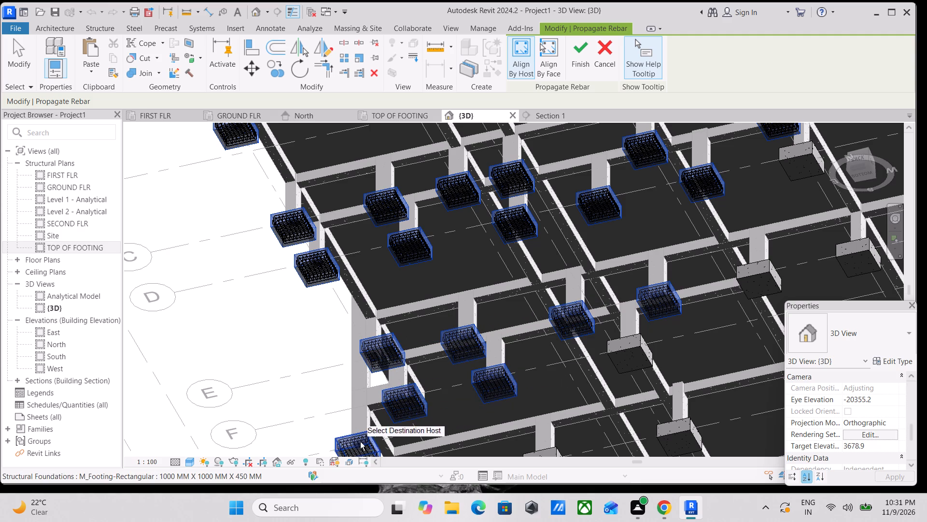
Propagate the rebar to the interior footing on grid G, the outer footing between G and H, and two footings on H.
scroll(373, 436, down, 3)
middle_drag(373, 430, 373, 293)
scroll(504, 339, up, 3)
click(492, 301)
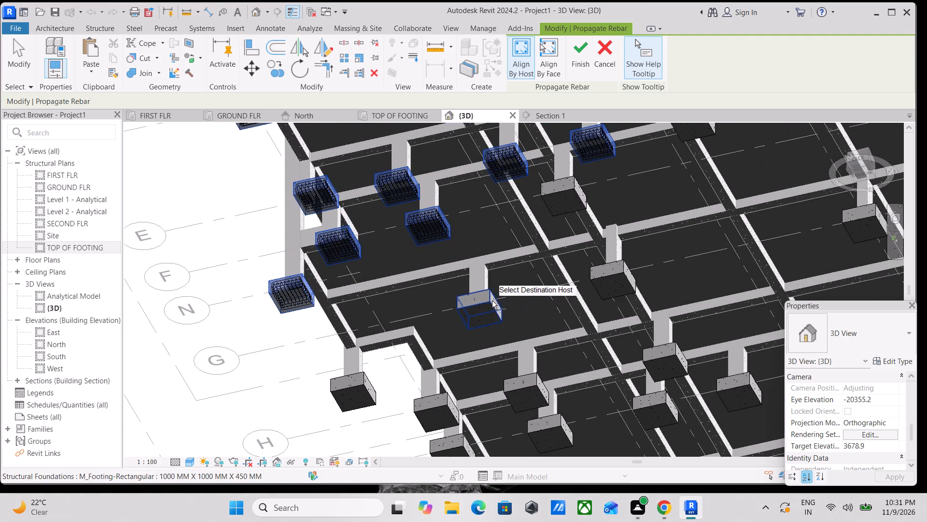
click(365, 384)
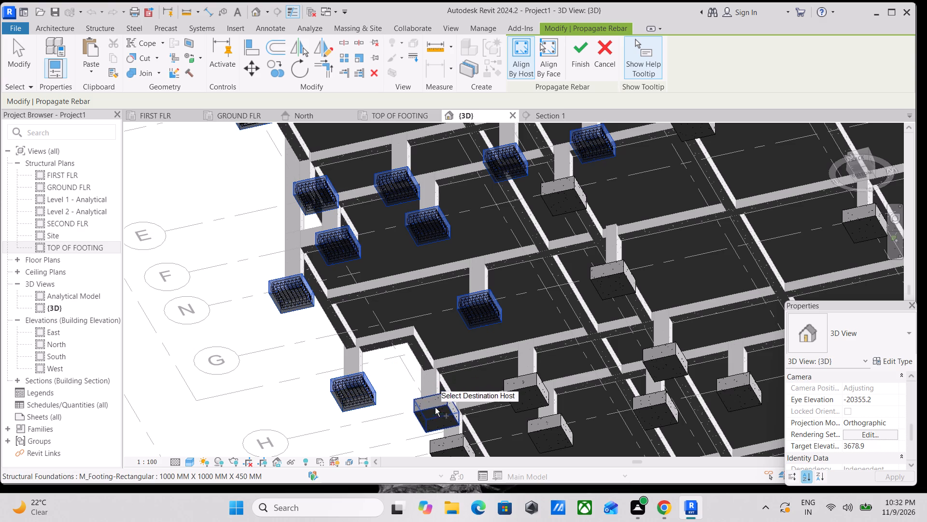
click(444, 410)
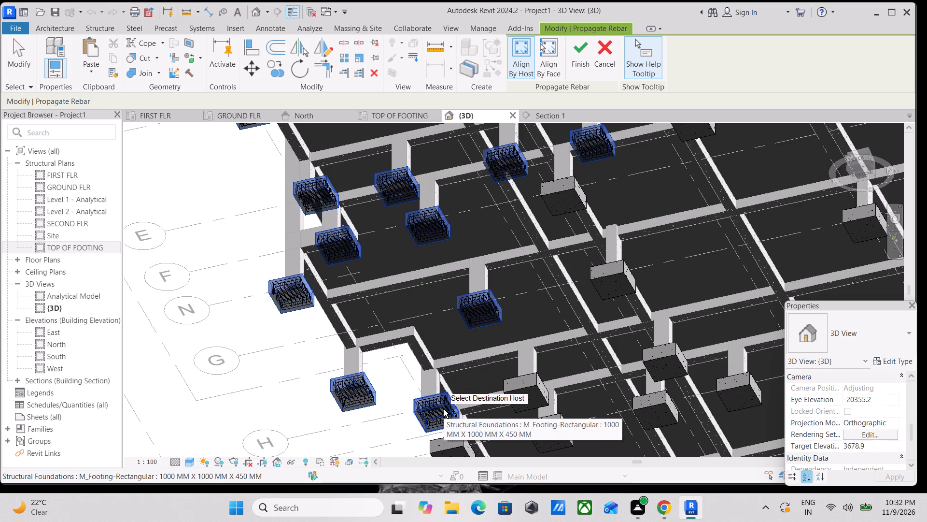
scroll(518, 385, up, 2)
click(518, 384)
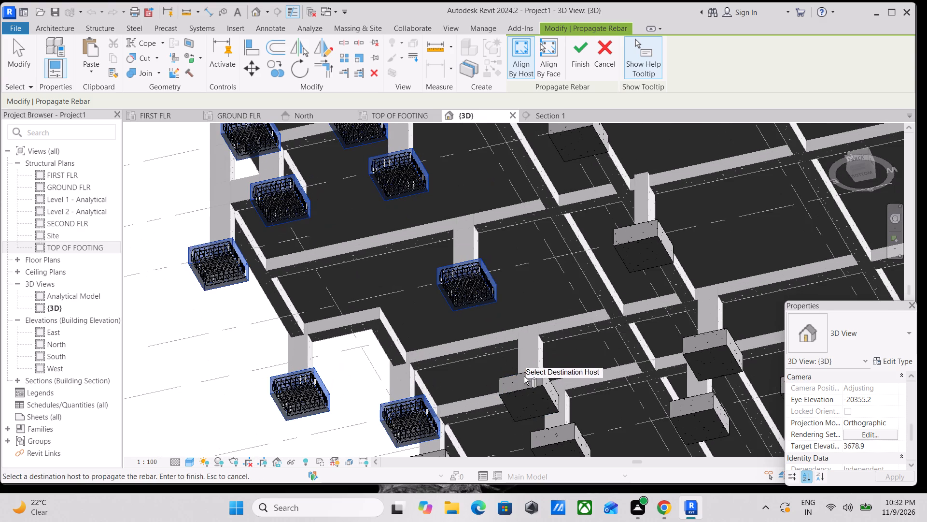
click(533, 386)
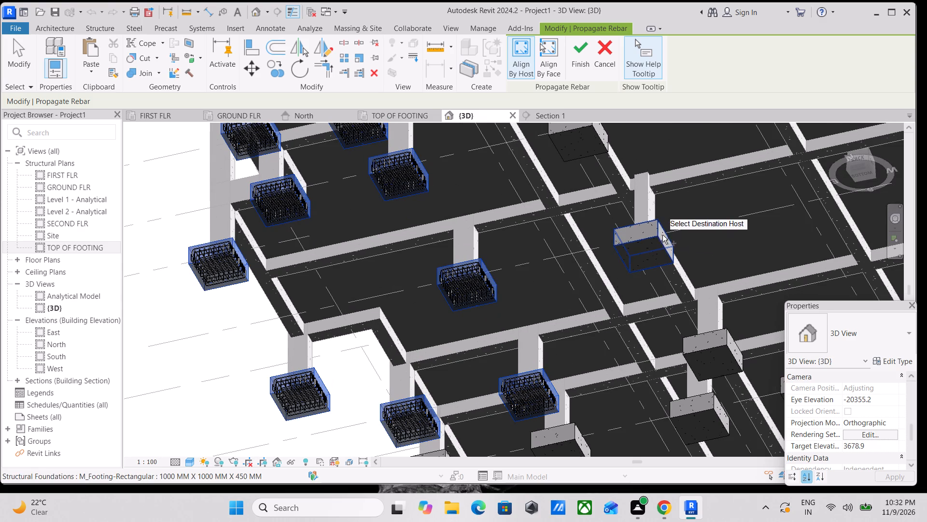
Propagate the rebar to one further interior footing each on grids G and H, and three footings on grid I.
click(660, 236)
click(716, 350)
click(705, 410)
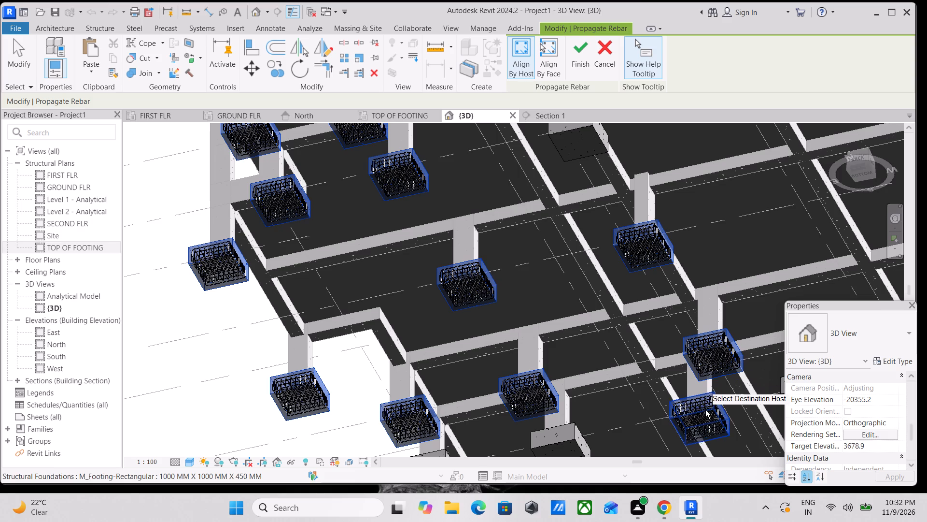
middle_drag(702, 405, 681, 264)
scroll(617, 358, up, 3)
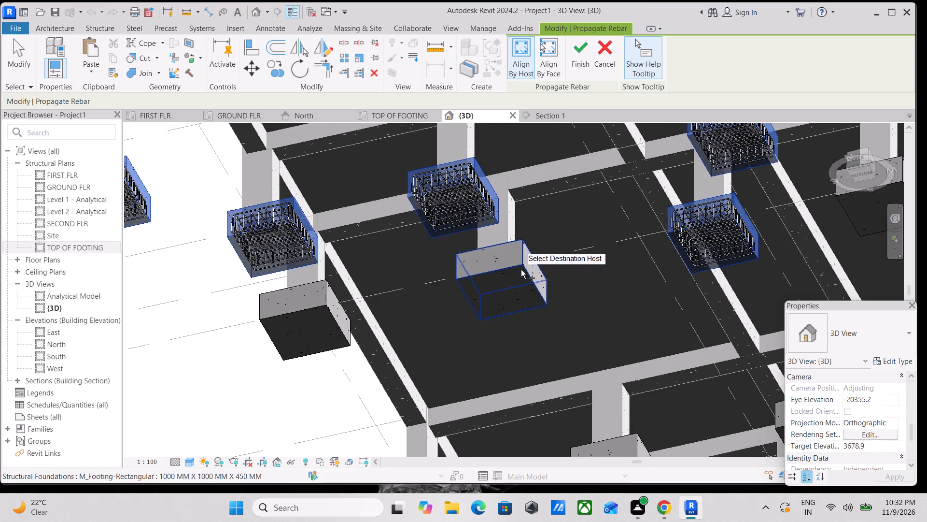
click(521, 269)
click(332, 304)
Propagate the rebar to three more interior footings along grid I and one further along grid H.
scroll(332, 304, down, 5)
scroll(373, 316, down, 2)
middle_drag(374, 316, 277, 363)
scroll(541, 274, up, 3)
click(531, 298)
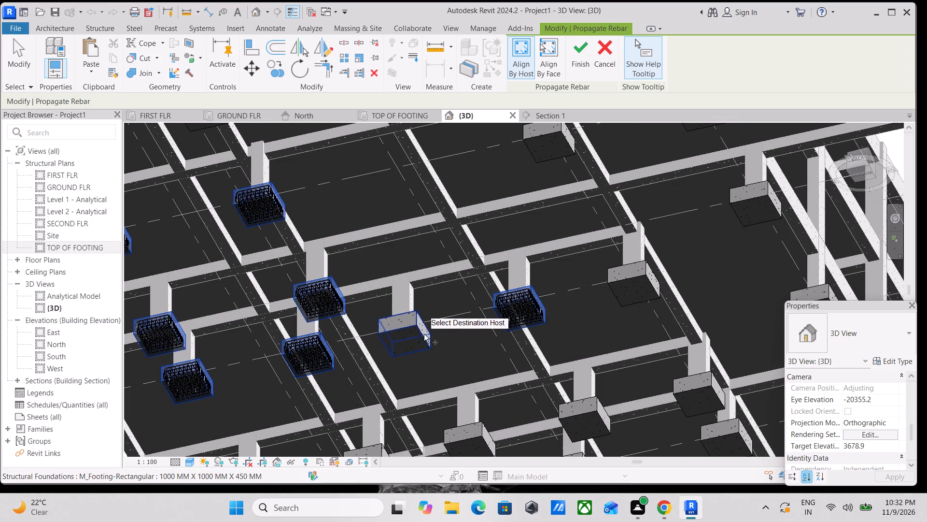
click(419, 327)
click(636, 275)
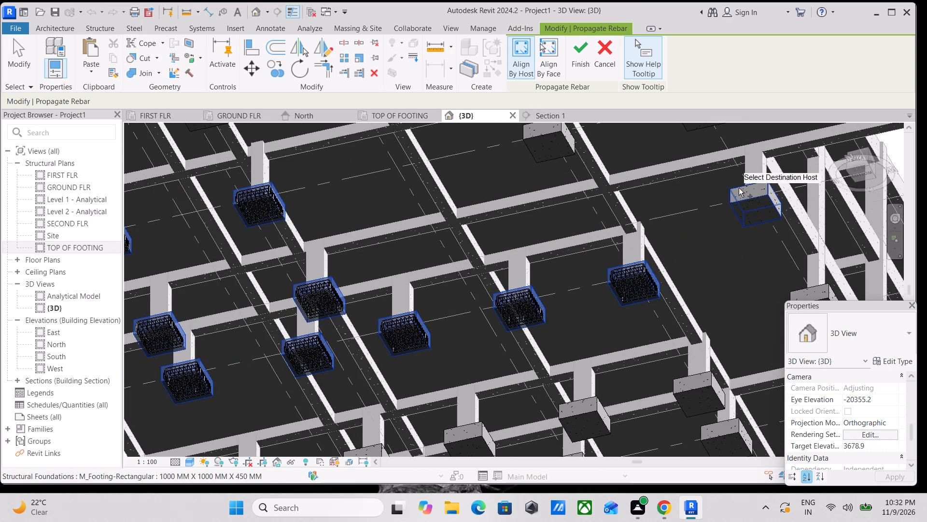
click(758, 194)
Propagate the rebar to six more interior footings, two each on grids G, F and E.
middle_drag(724, 203, 689, 294)
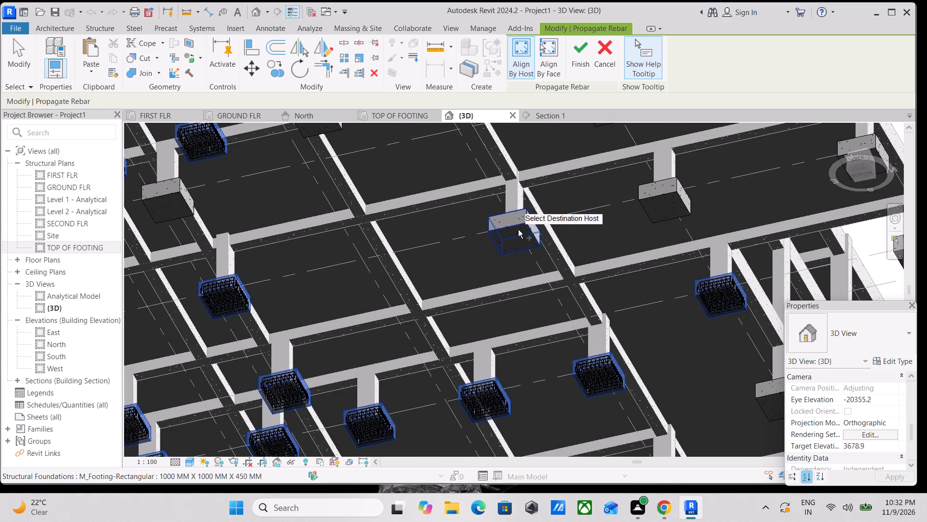
click(518, 229)
click(682, 195)
middle_drag(682, 195, 654, 323)
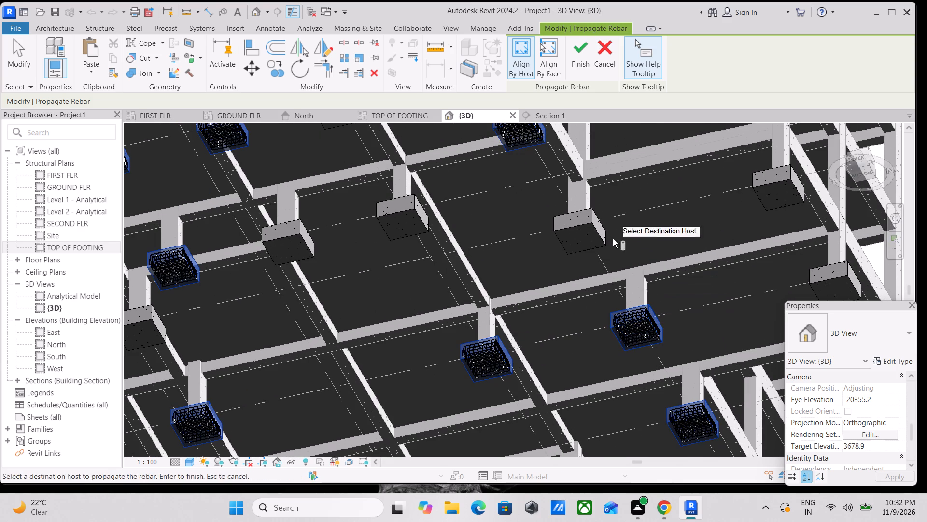
click(578, 223)
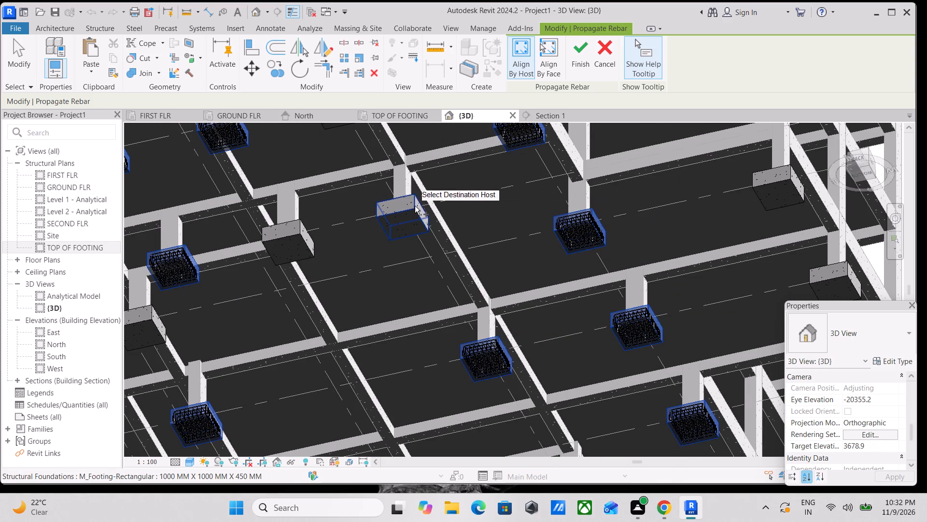
click(415, 206)
click(289, 230)
click(298, 240)
scroll(298, 240, down, 2)
middle_drag(298, 240, 568, 234)
click(439, 296)
scroll(466, 291, down, 3)
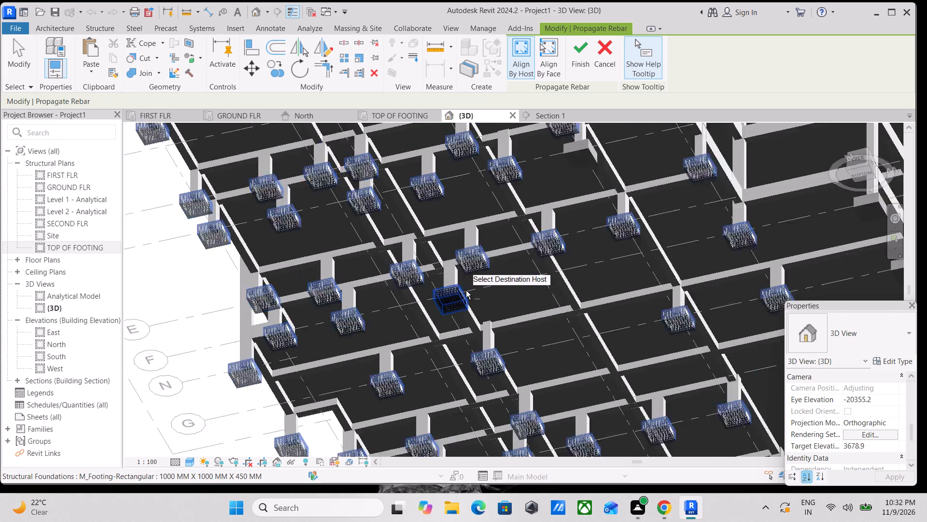
Propagate the rebar to the three footings along the projecting bay's outer edge, ending at its corner footing.
scroll(469, 290, down, 2)
middle_drag(469, 290, 236, 336)
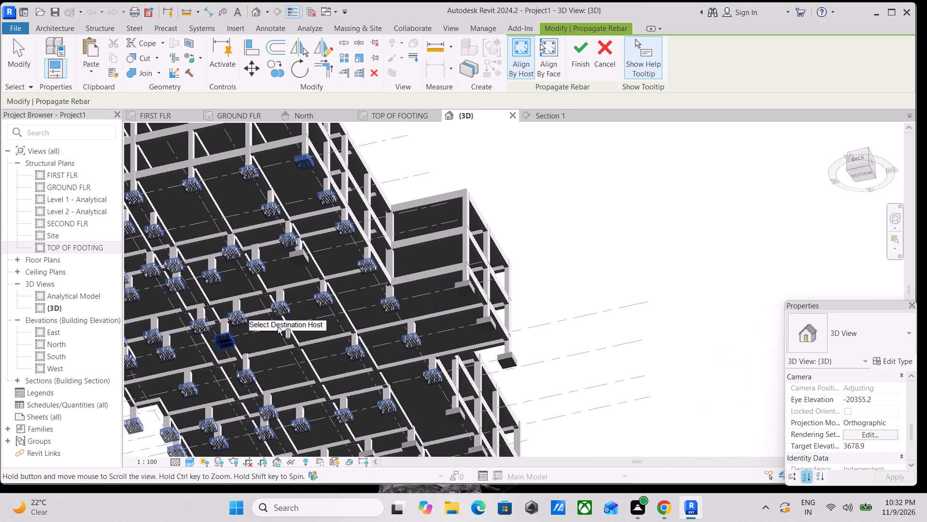
scroll(506, 254, up, 9)
click(440, 321)
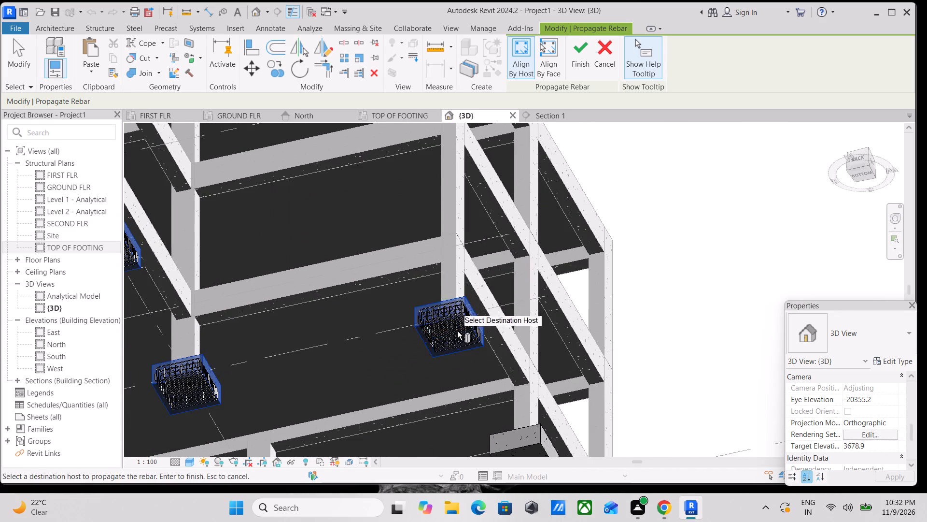
middle_drag(455, 326, 433, 175)
click(514, 297)
middle_drag(551, 358, 540, 239)
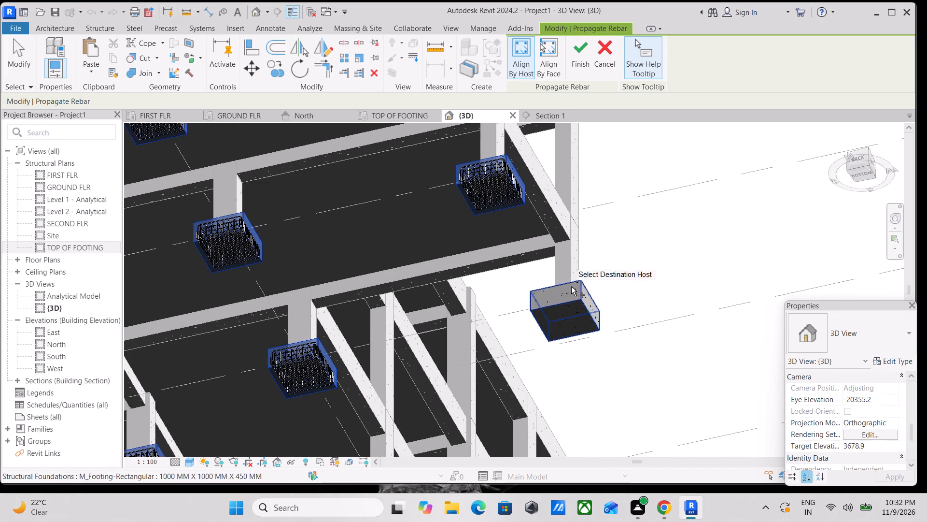
click(573, 290)
click(581, 304)
Propagate the rebar to four consecutive footings along grid 1, ending at the corner footing on grid M.
middle_drag(579, 283, 579, 180)
scroll(577, 198, down, 1)
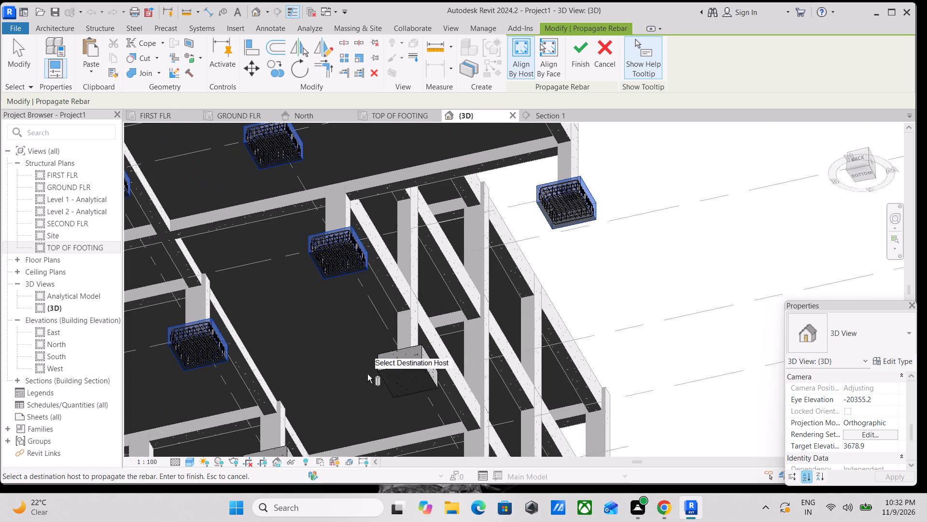
click(422, 366)
middle_drag(421, 362, 403, 171)
scroll(452, 283, up, 1)
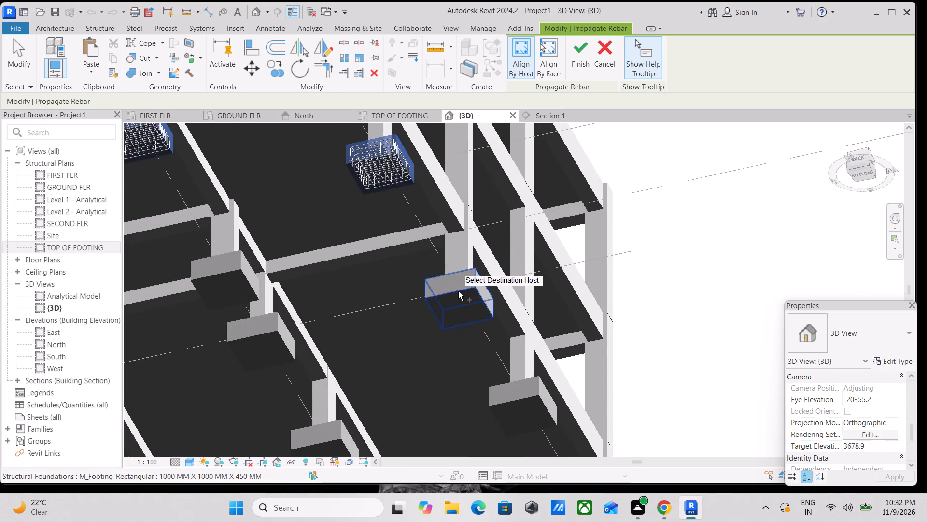
click(458, 291)
click(538, 397)
middle_drag(534, 391, 477, 171)
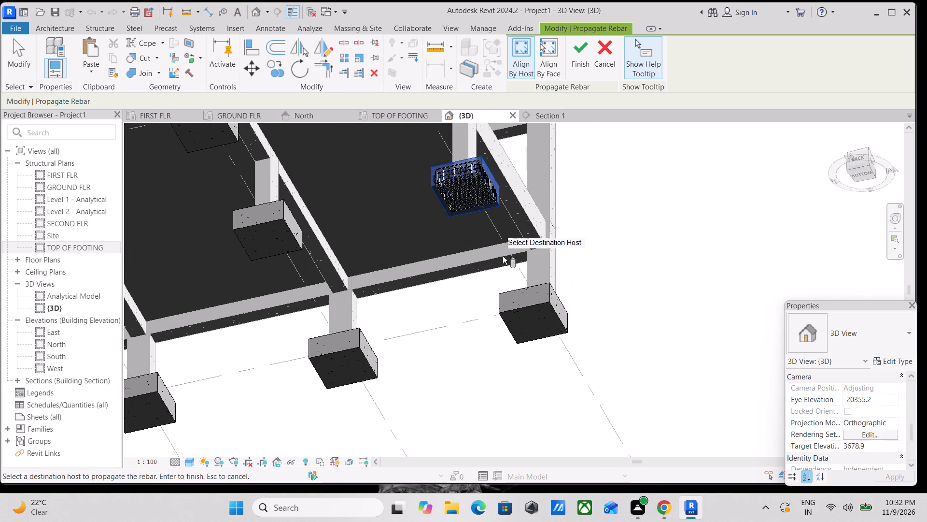
click(535, 310)
Propagate the rebar to the footing at grids 2 and M and the next two interior footings along grid 2.
middle_drag(480, 326, 592, 293)
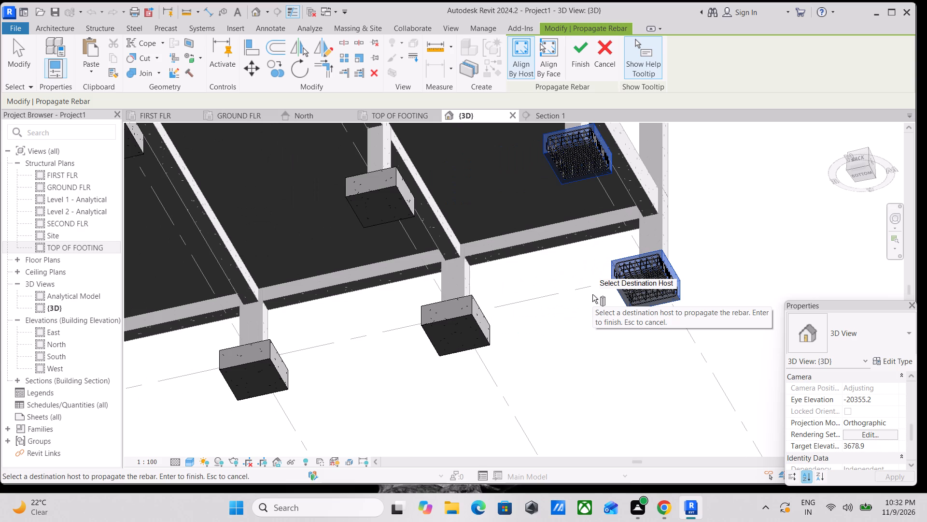
scroll(519, 314, down, 2)
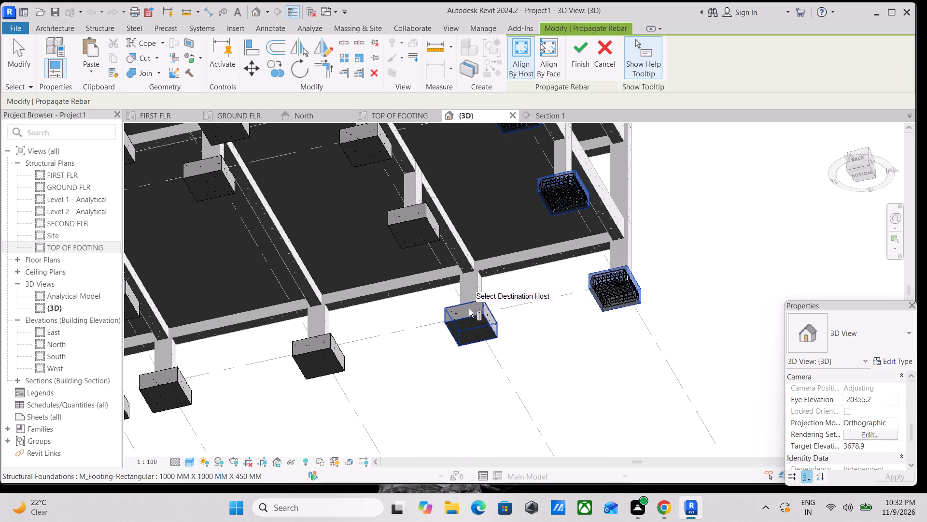
click(470, 313)
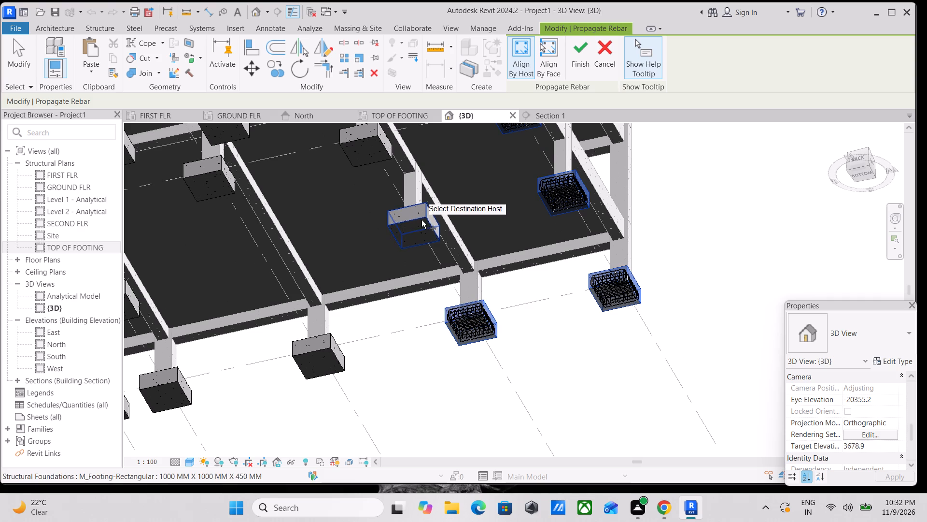
click(421, 220)
middle_drag(424, 223, 542, 307)
click(494, 219)
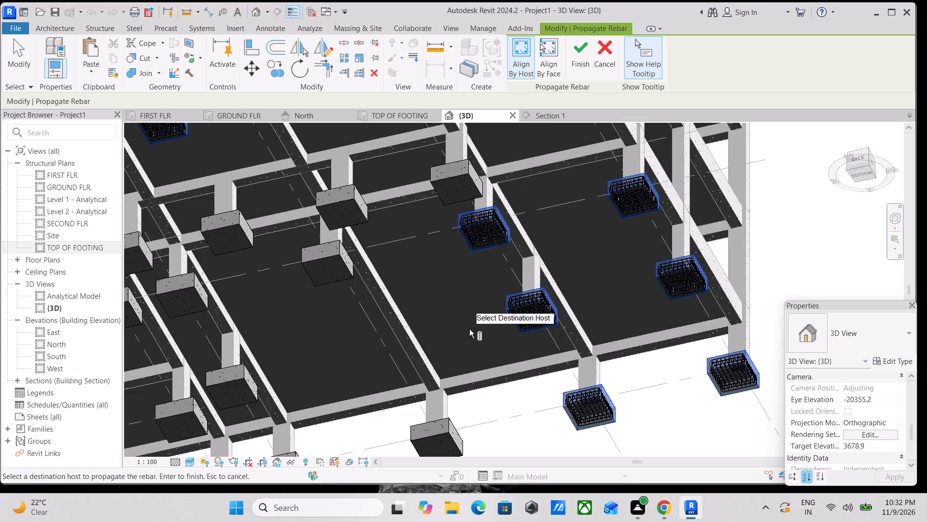
Propagate the rebar to the grid M footings at grids 3, 4, 5 and 6, and the footing at grids L and 6.
middle_drag(468, 328, 568, 170)
scroll(491, 278, down, 1)
click(541, 258)
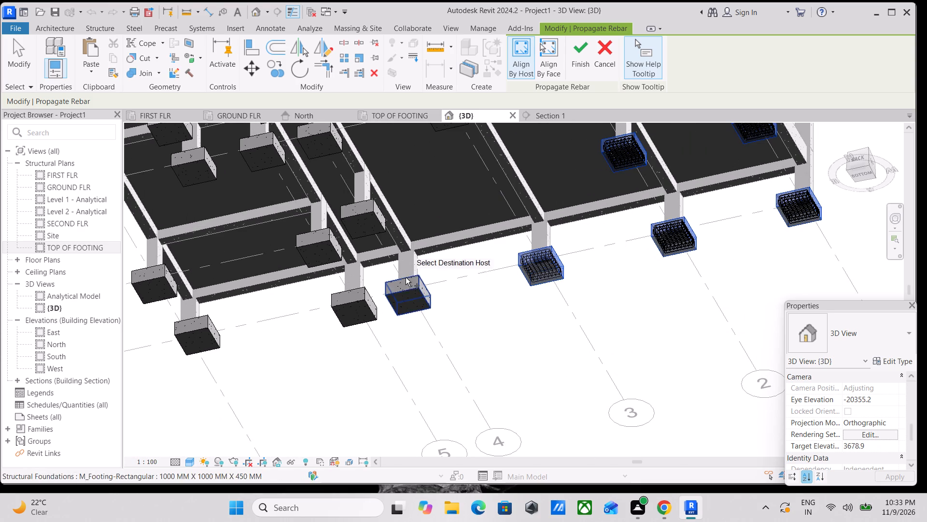
click(405, 285)
click(338, 305)
middle_drag(340, 304, 558, 270)
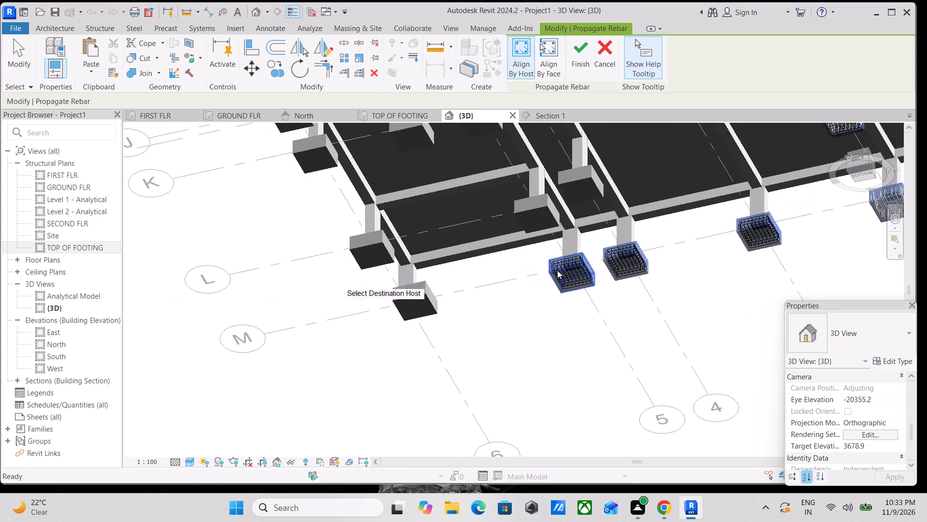
click(423, 295)
click(388, 242)
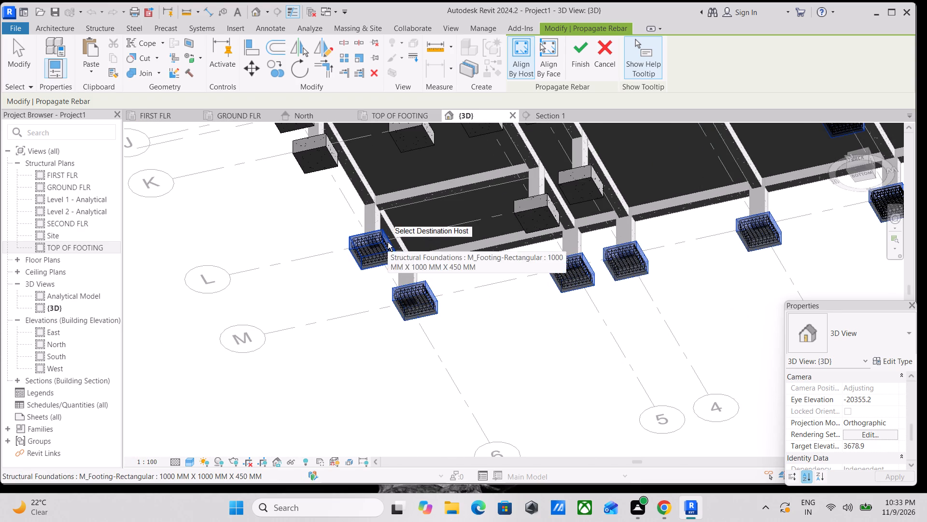
Propagate the rebar to the outer footings on grids K and J and the adjacent interior footing on each grid.
scroll(393, 246, down, 1)
middle_drag(407, 253, 521, 310)
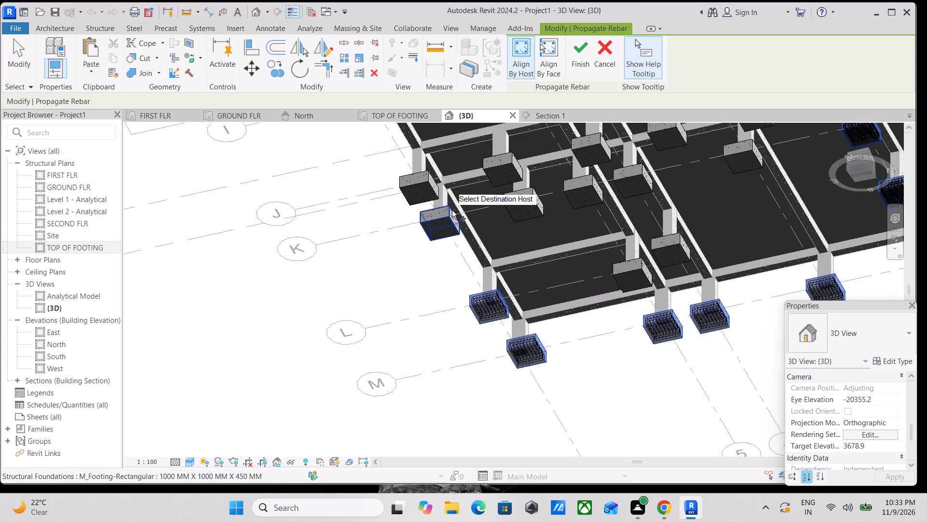
click(452, 210)
click(421, 176)
click(512, 161)
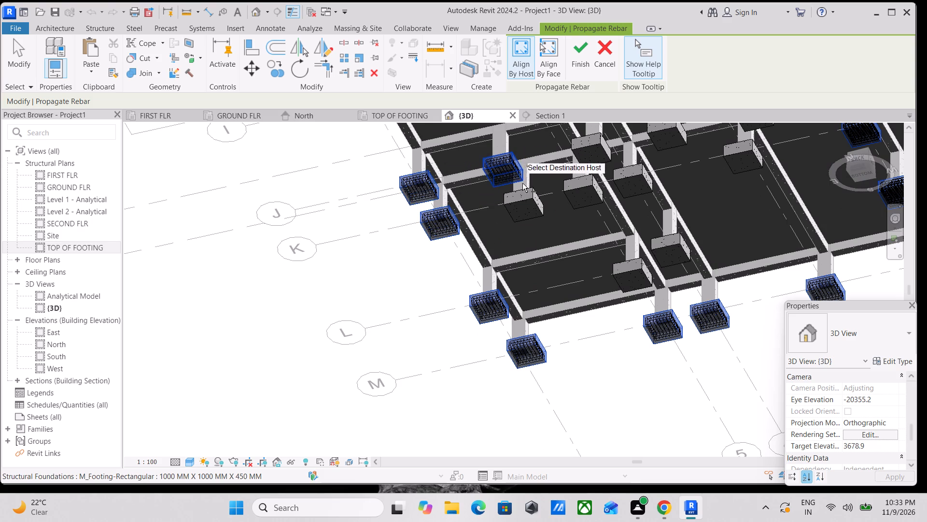
click(532, 200)
Propagate the rebar to four more interior footings, two on grid J and two on grid K.
middle_drag(532, 199, 517, 313)
click(573, 265)
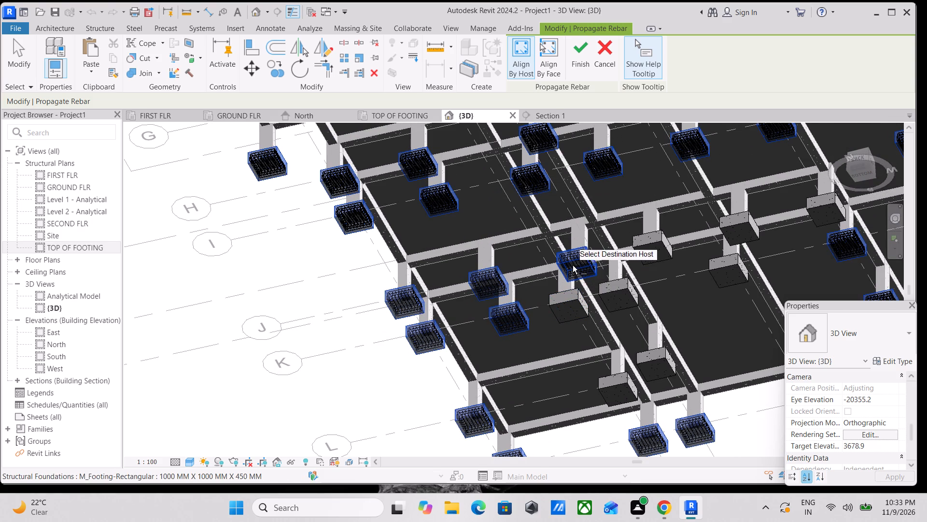
click(631, 290)
scroll(555, 311, up, 3)
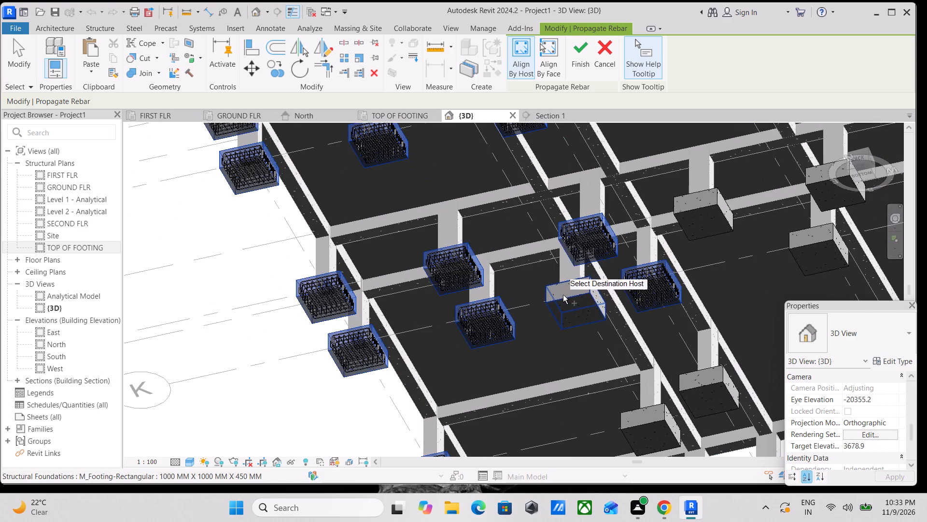
click(563, 295)
middle_drag(566, 295, 421, 312)
click(578, 232)
Propagate the rebar to one further interior footing on grid K and two on grid J, including the one at grid 2.
middle_drag(578, 232, 562, 241)
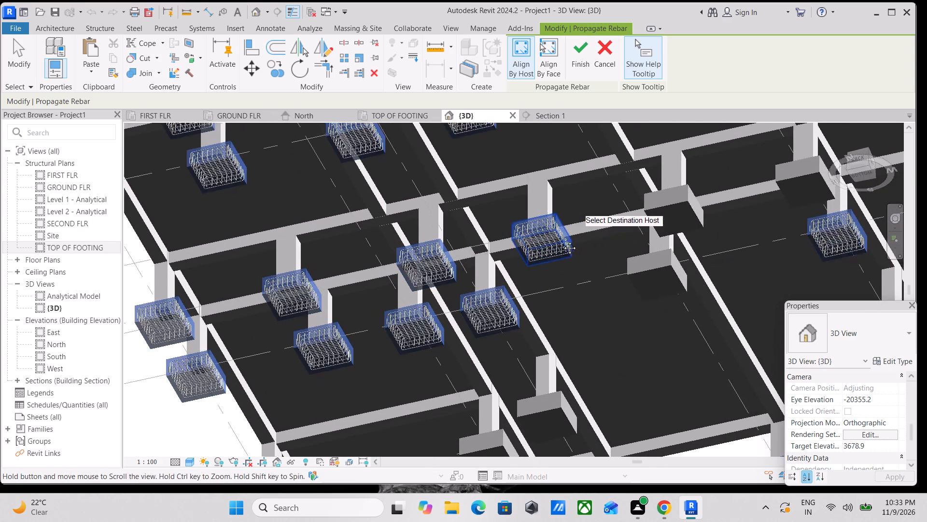
middle_drag(562, 241, 563, 242)
click(684, 207)
click(676, 255)
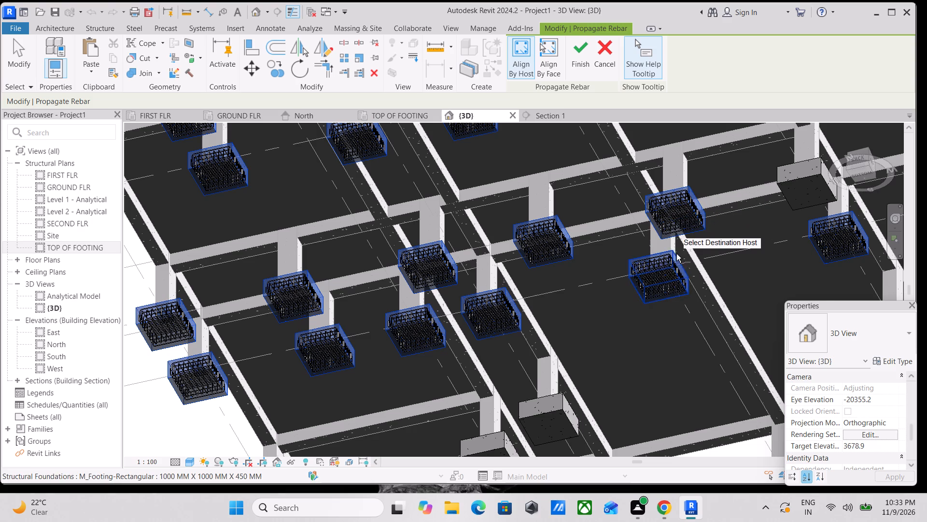
scroll(676, 254, down, 5)
middle_drag(676, 254, 591, 275)
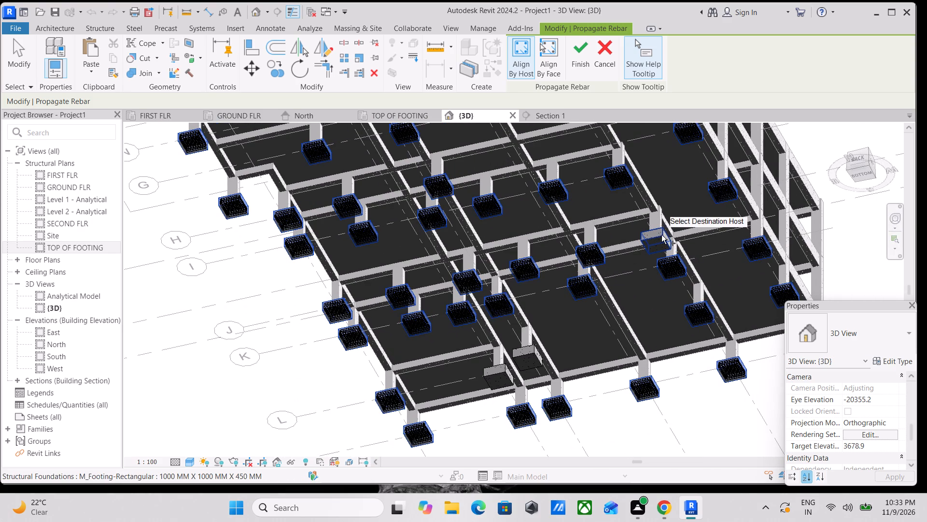
click(661, 236)
Propagate the rebar to the skipped interior footing on grid D, just beside the reinforced grid C footing.
scroll(641, 319, up, 2)
middle_drag(634, 352, 663, 436)
scroll(638, 338, down, 1)
scroll(654, 398, down, 1)
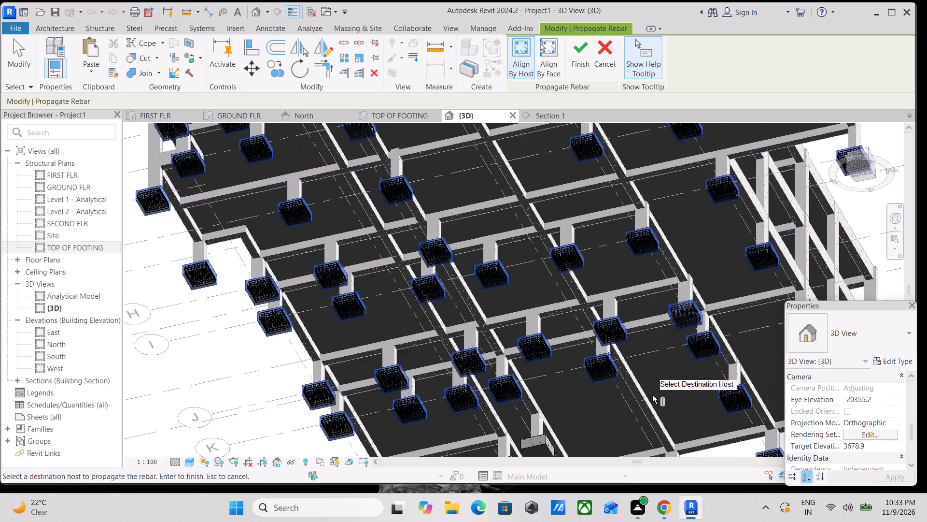
scroll(652, 395, down, 2)
middle_drag(642, 370, 607, 413)
scroll(603, 323, down, 2)
middle_drag(603, 323, 608, 402)
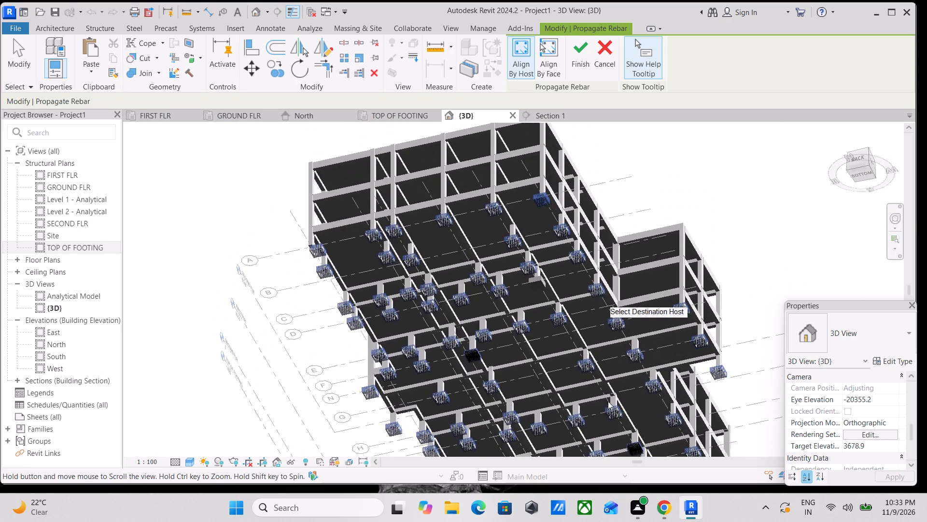
scroll(548, 264, up, 5)
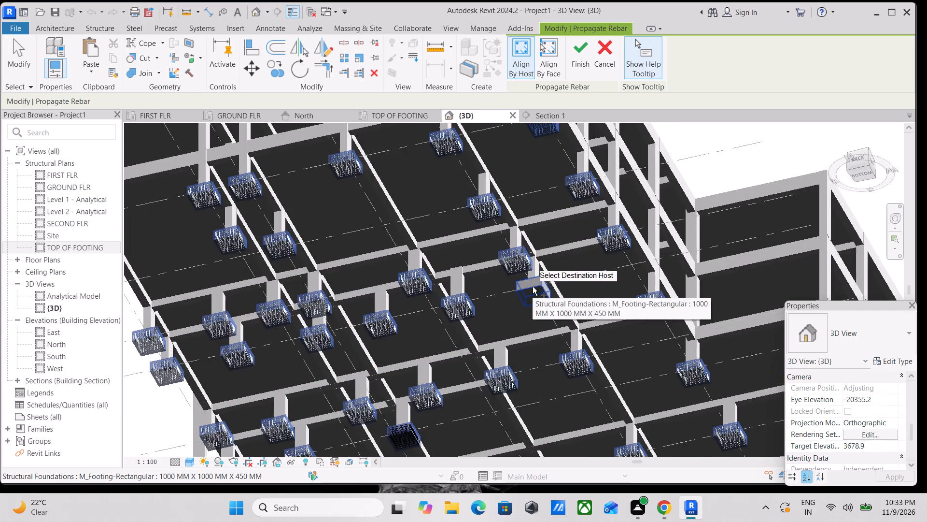
click(533, 287)
Check the footings for missing reinforcement and finish the rebar propagation.
scroll(534, 289, up, 3)
scroll(534, 289, down, 8)
middle_drag(534, 260, 500, 248)
scroll(446, 345, up, 4)
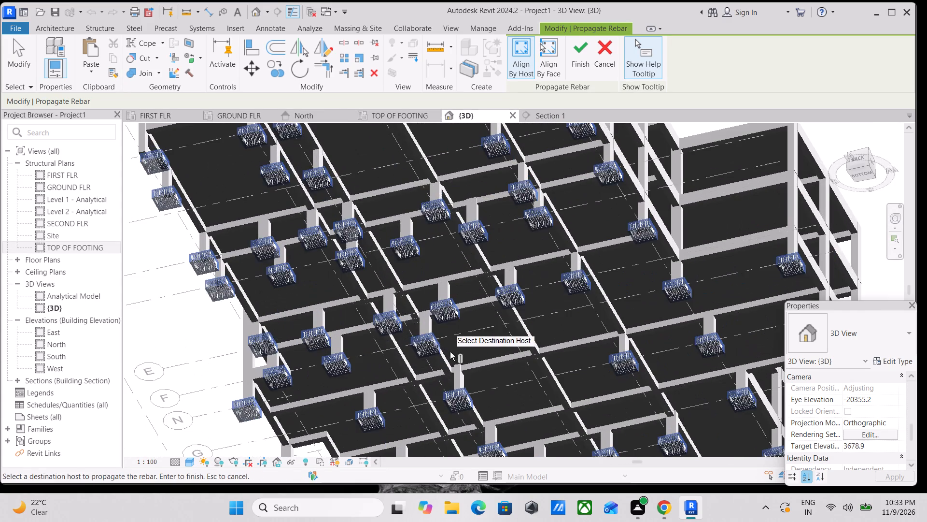
scroll(726, 279, down, 3)
middle_drag(725, 277, 640, 196)
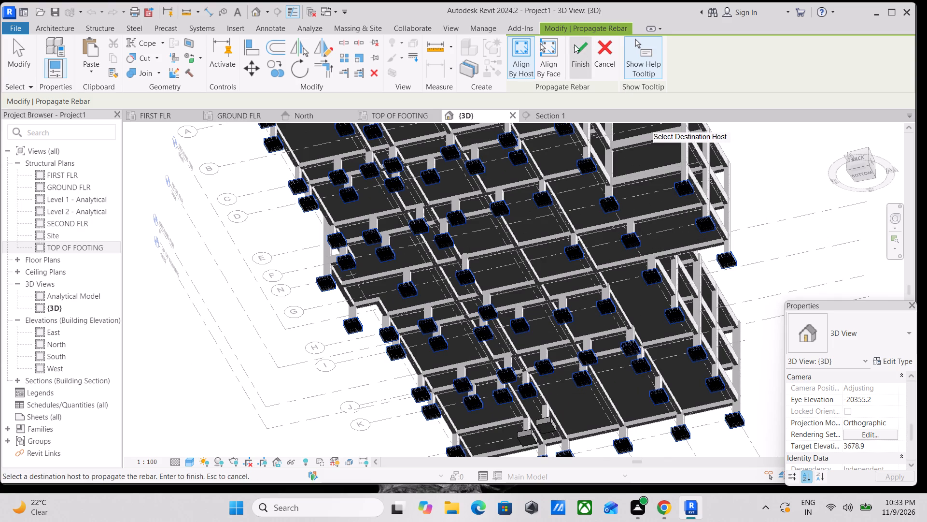
click(577, 45)
Select all 13M rebar instances from a bar in the grid 1 corner footing and temporarily hide them in the 3D view.
scroll(581, 256, down, 3)
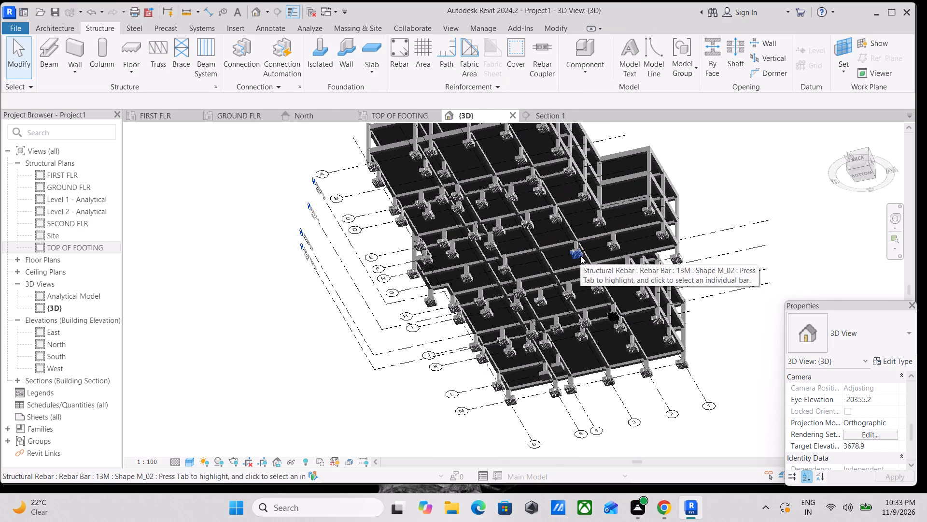
shift+middle_drag(566, 226, 581, 315)
shift+scroll(581, 317, up, 1)
shift+middle_drag(579, 163, 594, 269)
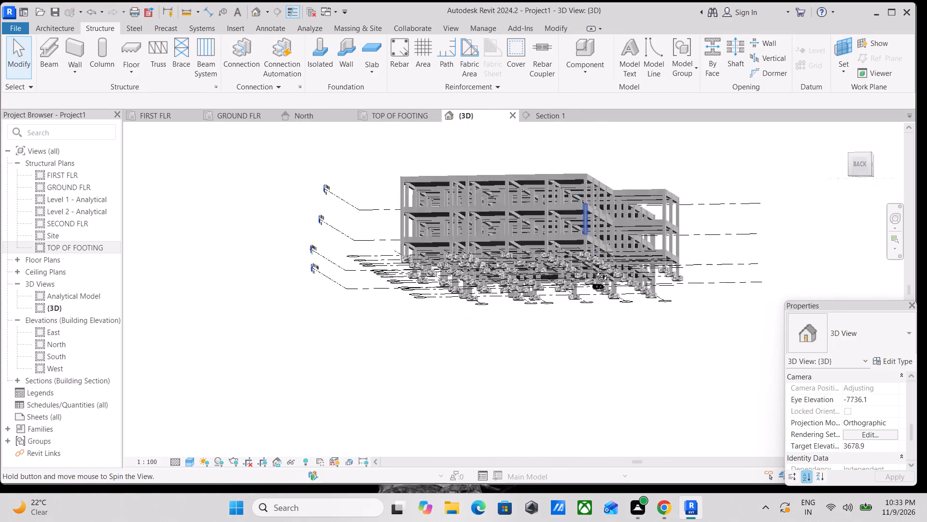
shift+middle_drag(594, 269, 288, 337)
shift+scroll(282, 338, up, 2)
shift+middle_drag(571, 318, 581, 291)
shift+scroll(581, 291, up, 2)
scroll(572, 374, up, 8)
click(570, 298)
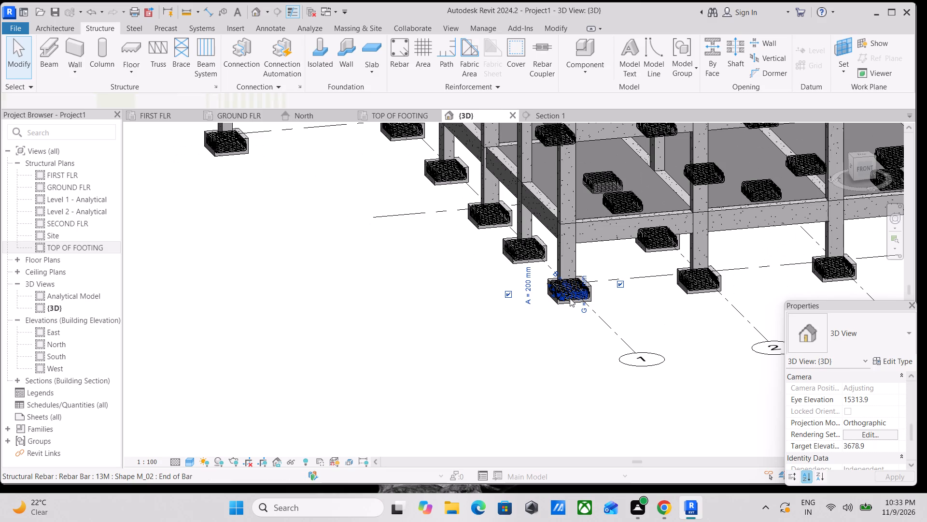
text(SA)
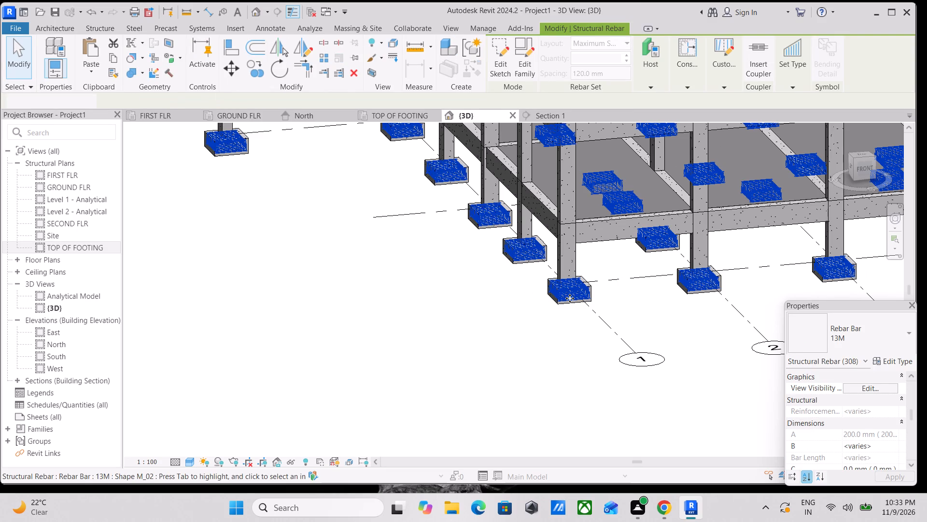
text(HH)
scroll(671, 319, down, 1)
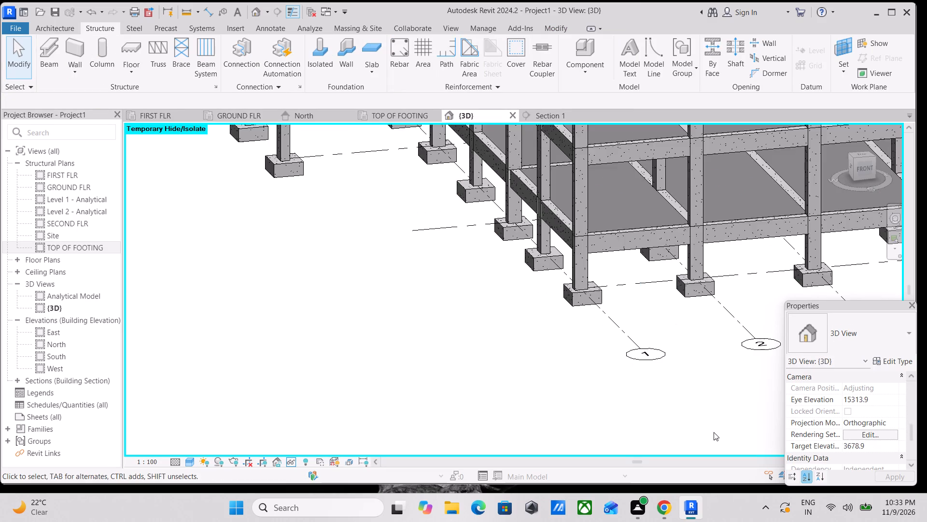
scroll(584, 423, down, 2)
middle_drag(577, 414, 536, 398)
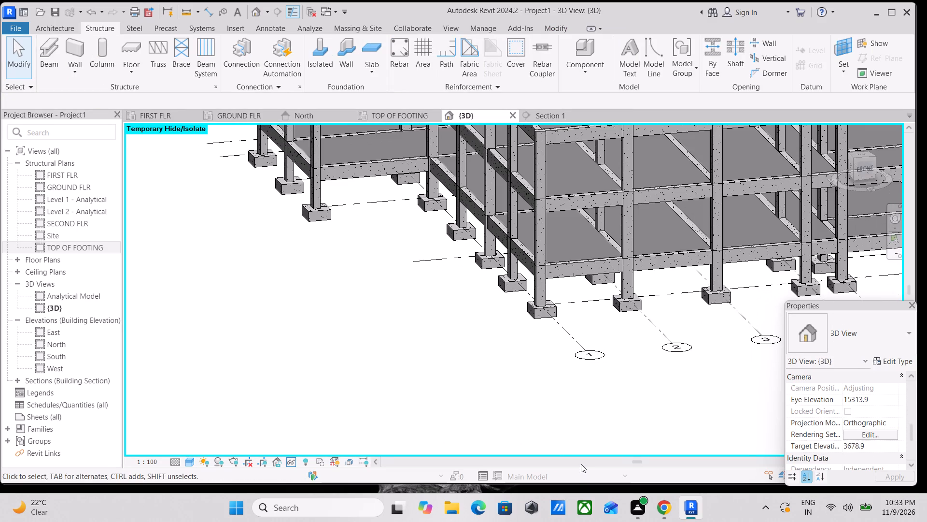
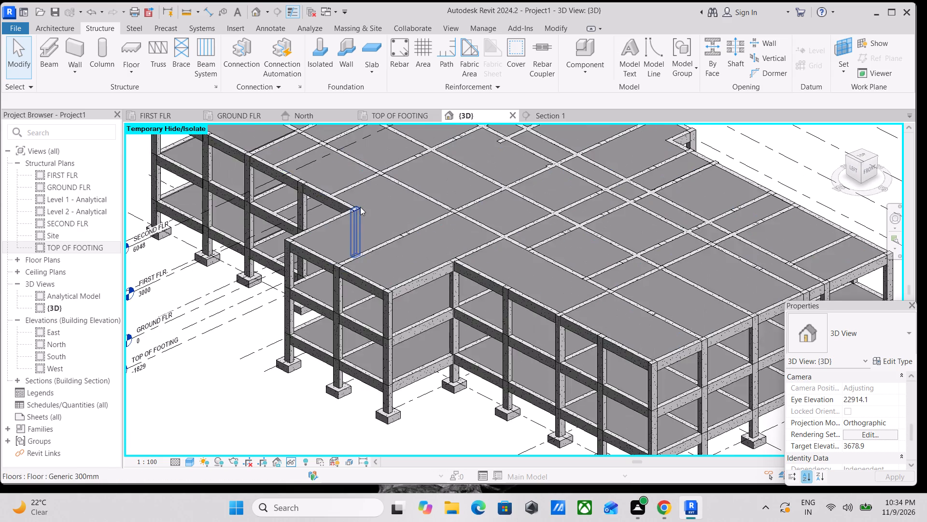
Examine the concrete frame from several sides in 3D, checking its footings, columns, beams and floor slabs with the footing rebar hidden.
scroll(360, 207, down, 1)
middle_drag(360, 207, 389, 230)
scroll(307, 166, down, 1)
middle_drag(307, 168, 359, 240)
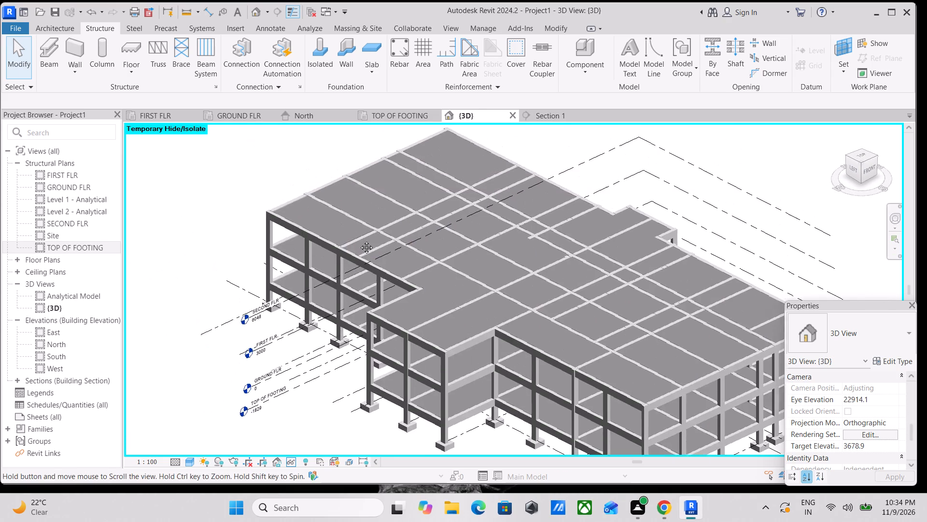
middle_drag(359, 240, 360, 241)
scroll(360, 242, up, 1)
shift+middle_drag(518, 307, 323, 227)
middle_drag(468, 288, 434, 224)
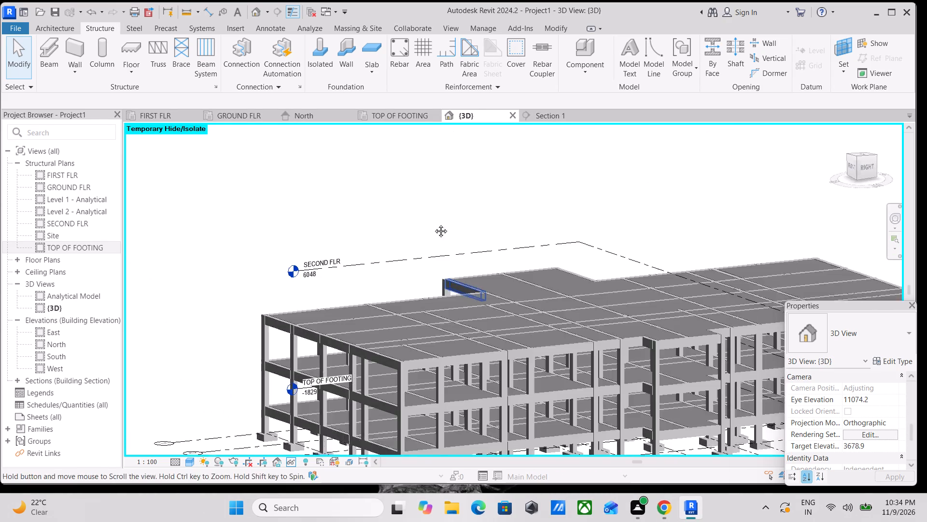
middle_drag(434, 224, 408, 172)
shift+middle_drag(510, 283, 444, 315)
shift+scroll(444, 315, up, 2)
middle_drag(518, 340, 739, 292)
shift+scroll(739, 292, up, 1)
scroll(658, 298, down, 2)
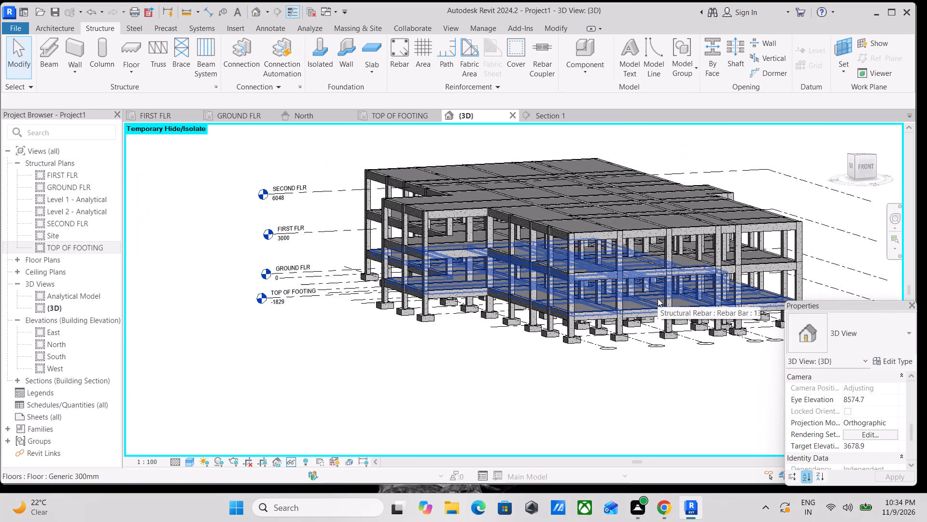
scroll(658, 298, down, 3)
scroll(597, 281, up, 7)
shift+middle_drag(605, 299, 649, 348)
shift+scroll(649, 347, up, 2)
scroll(588, 256, down, 3)
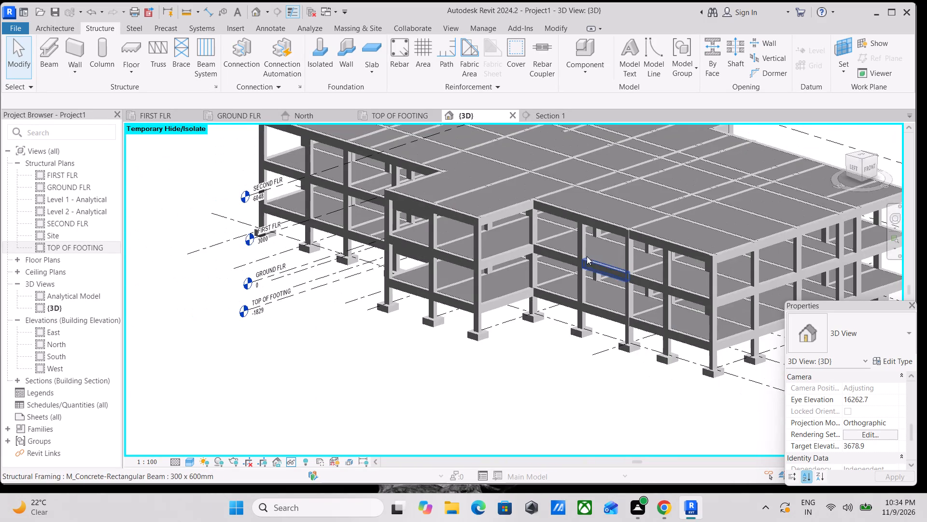
middle_drag(587, 256, 598, 308)
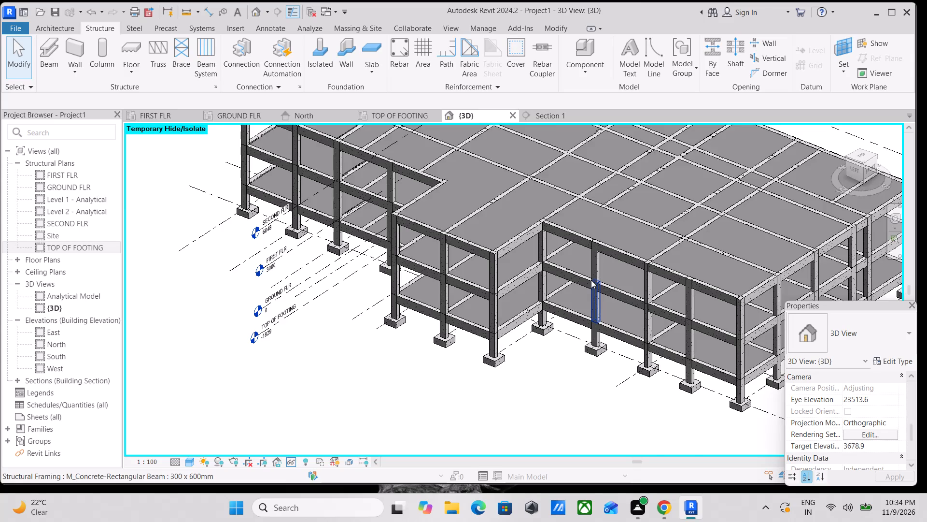
scroll(591, 280, up, 4)
middle_drag(551, 260, 529, 302)
scroll(520, 302, up, 3)
scroll(426, 283, down, 1)
middle_drag(426, 283, 491, 283)
scroll(492, 281, down, 9)
middle_drag(492, 281, 498, 321)
scroll(498, 321, up, 7)
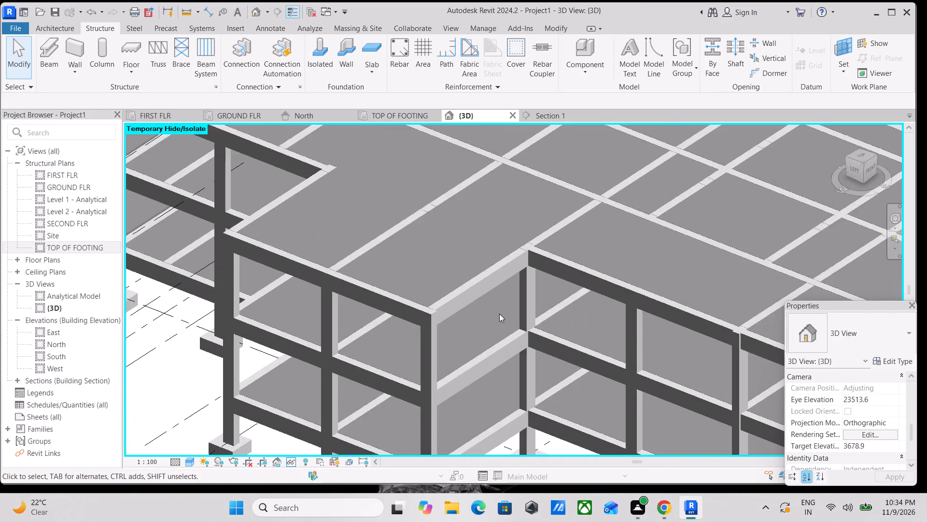
scroll(499, 314, up, 15)
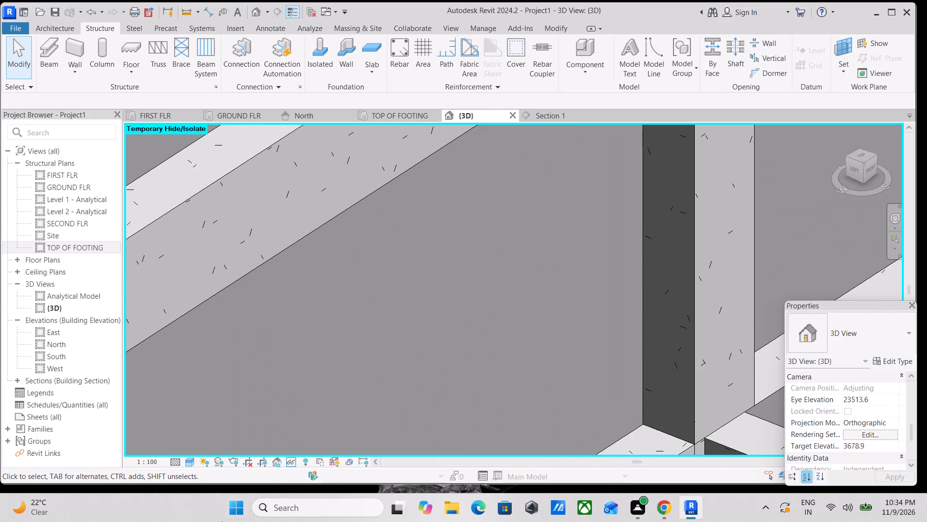
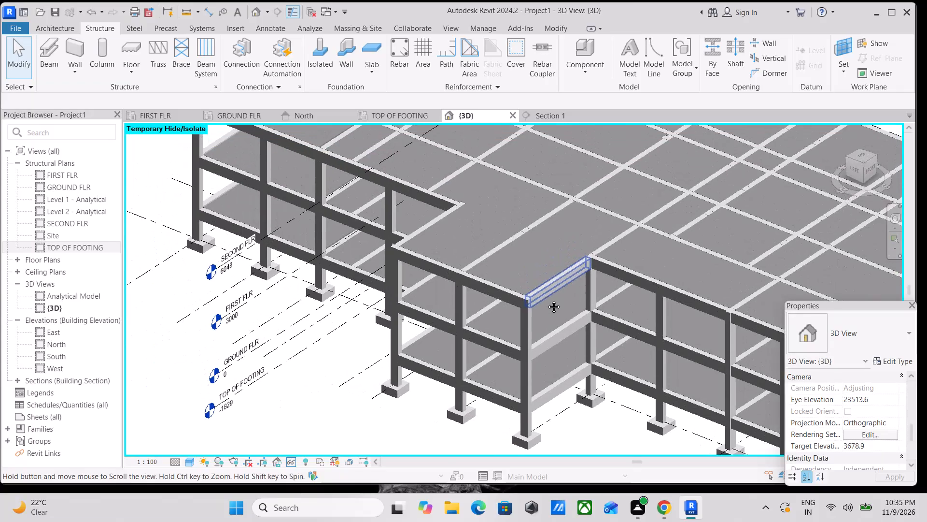
Examine the whole concrete frame from all sides in 3D, checking columns, beams, slabs and footings from low and high angles.
shift+middle_drag(531, 274, 582, 223)
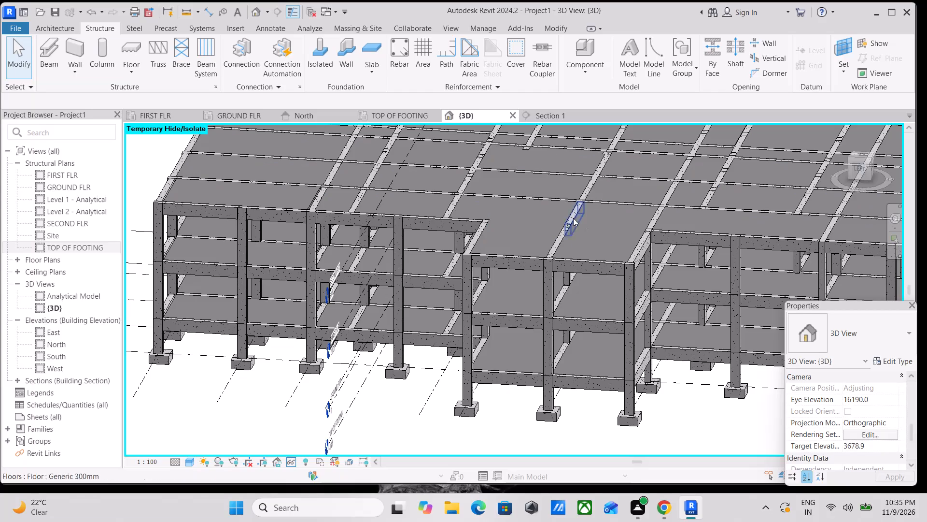
scroll(562, 231, up, 4)
scroll(553, 235, down, 3)
shift+middle_drag(568, 254, 464, 176)
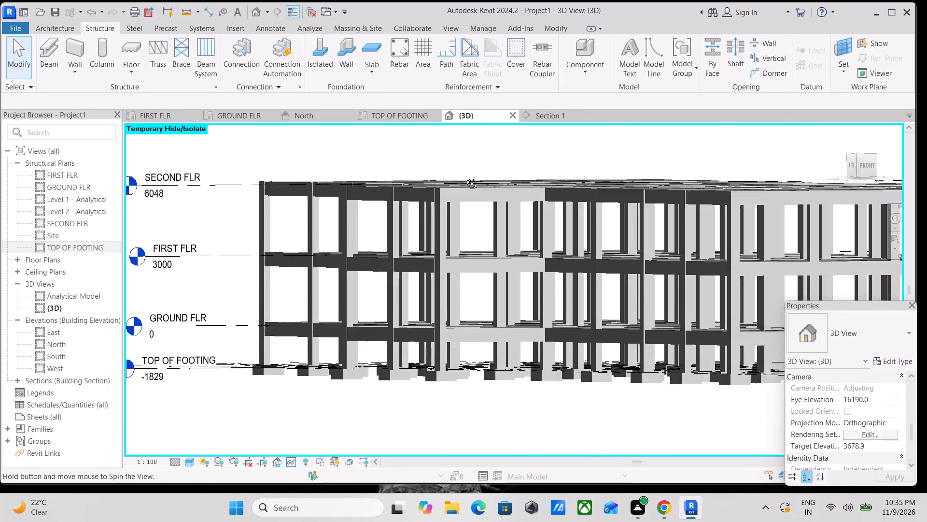
shift+middle_drag(464, 176, 494, 236)
scroll(500, 238, down, 4)
shift+middle_drag(519, 227, 530, 235)
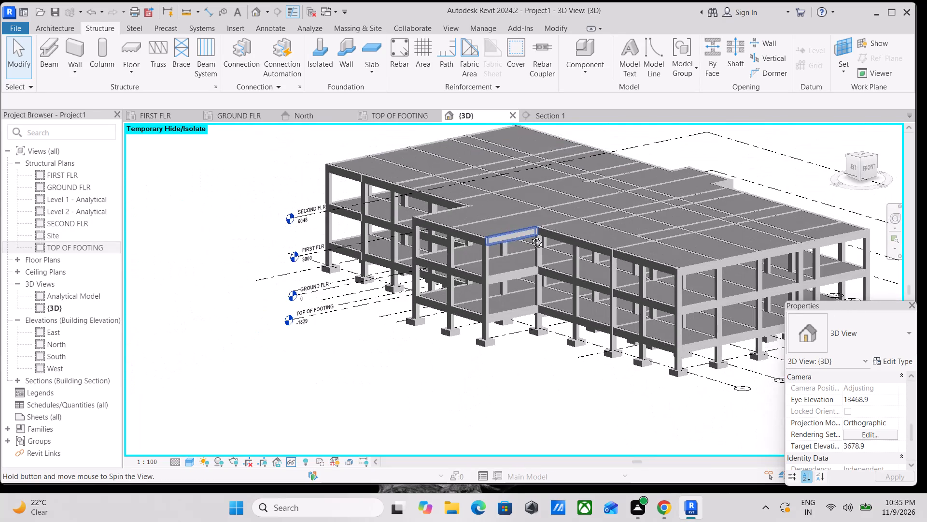
shift+middle_drag(530, 235, 568, 261)
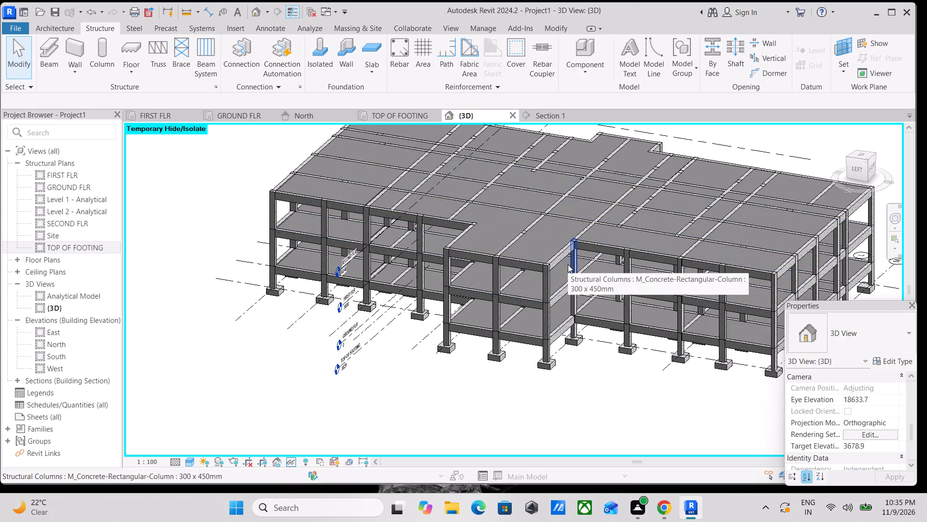
scroll(562, 264, up, 3)
middle_drag(556, 273, 555, 227)
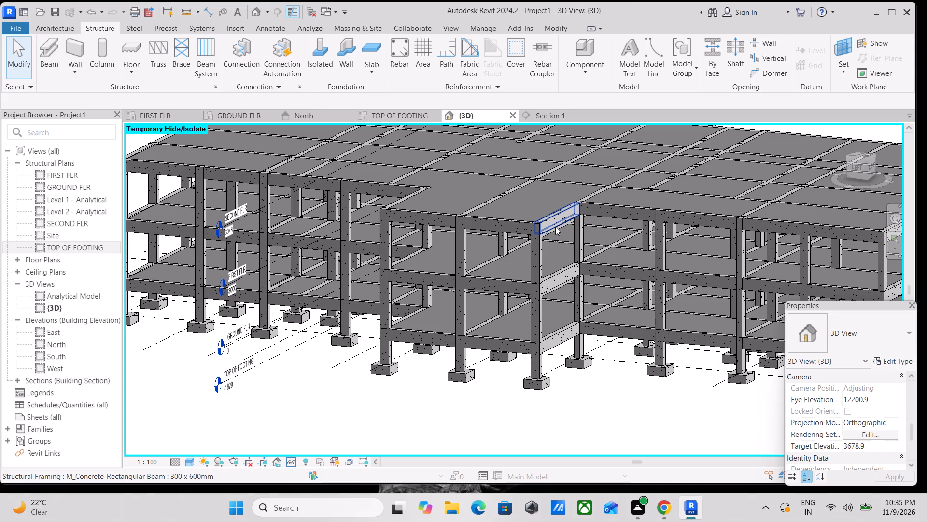
scroll(548, 228, down, 3)
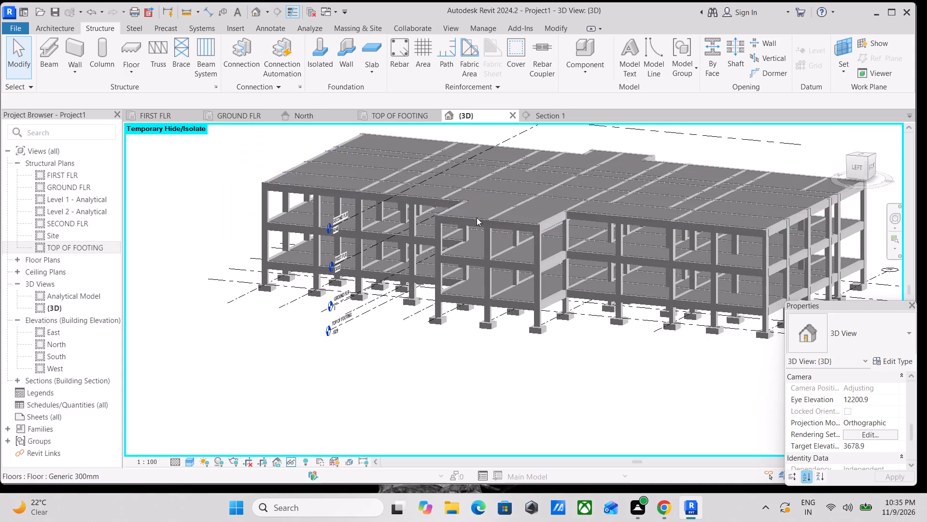
scroll(485, 236, down, 2)
middle_drag(508, 253, 650, 199)
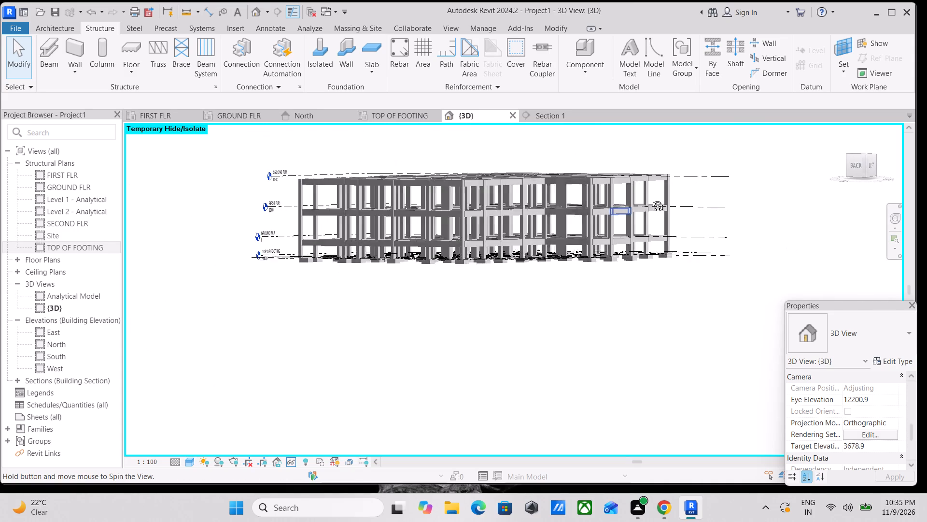
middle_drag(650, 199, 650, 189)
shift+middle_drag(534, 216, 499, 209)
scroll(506, 212, up, 3)
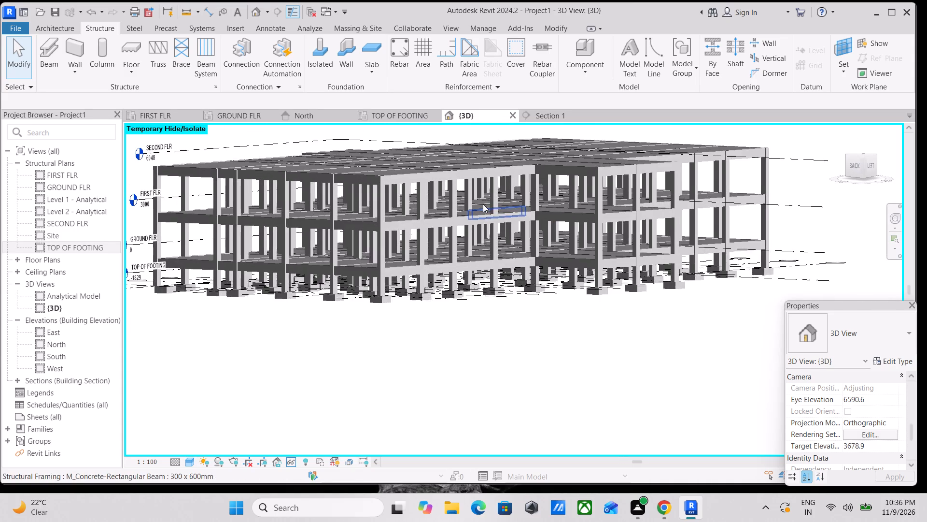
middle_drag(484, 206, 492, 233)
shift+middle_drag(489, 235, 487, 281)
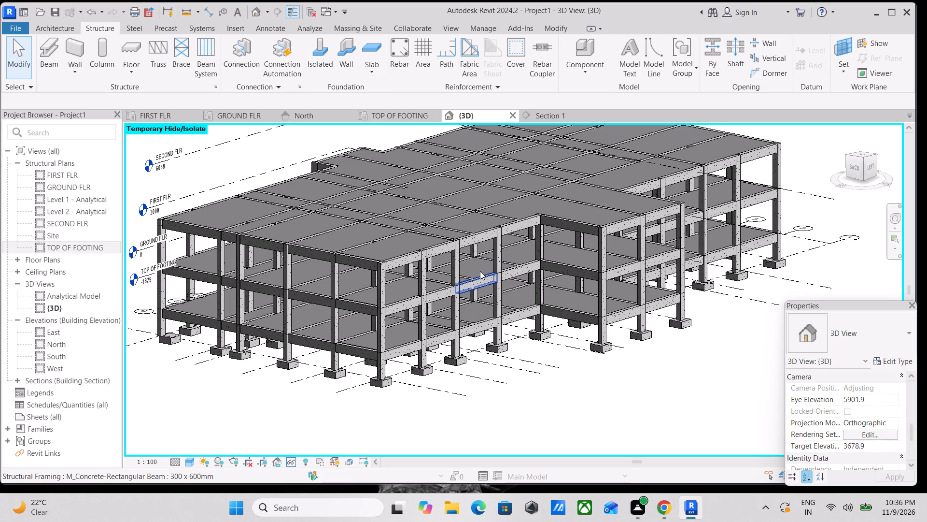
scroll(480, 271, up, 3)
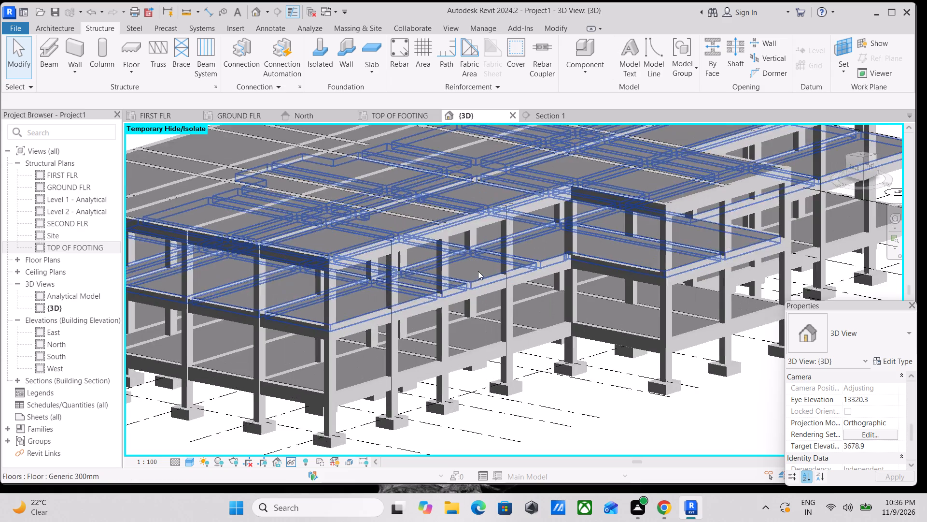
scroll(437, 276, up, 3)
scroll(431, 252, down, 3)
shift+middle_drag(431, 252, 524, 191)
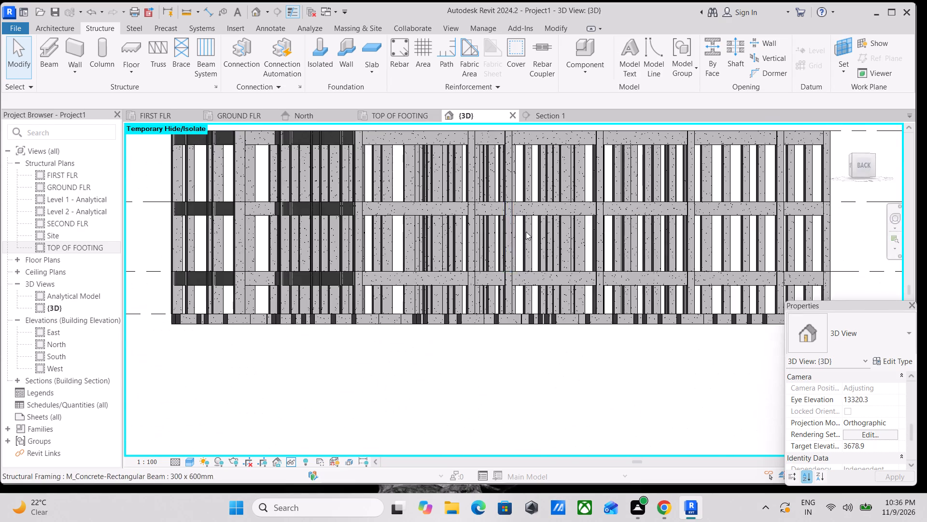
shift+middle_drag(495, 264, 508, 263)
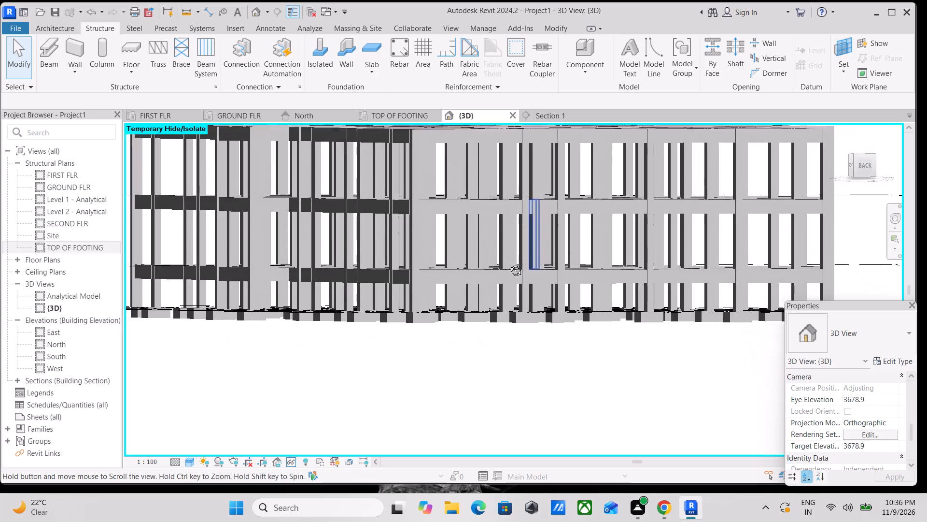
shift+middle_drag(508, 263, 521, 265)
scroll(522, 265, up, 2)
scroll(522, 265, down, 4)
shift+middle_drag(525, 266, 562, 299)
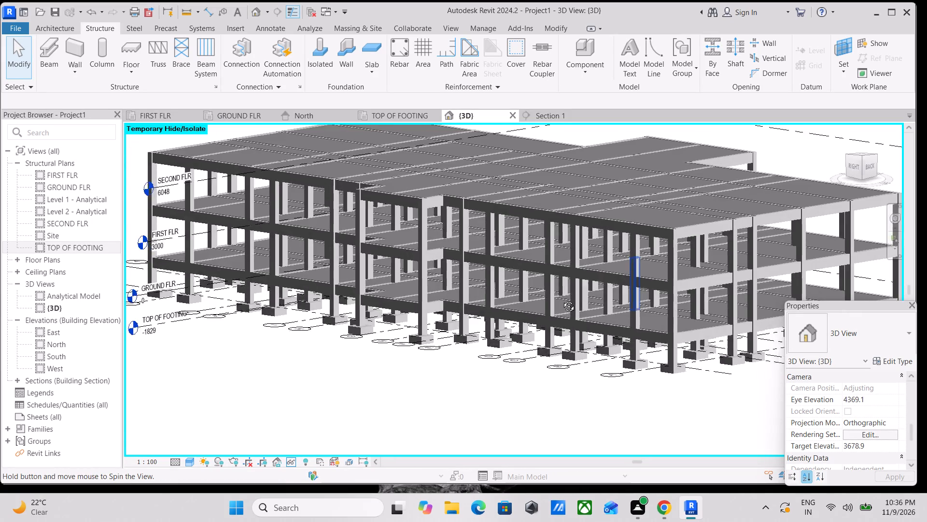
shift+middle_drag(562, 299, 261, 339)
scroll(283, 339, up, 1)
scroll(440, 322, down, 2)
shift+middle_drag(433, 318, 365, 284)
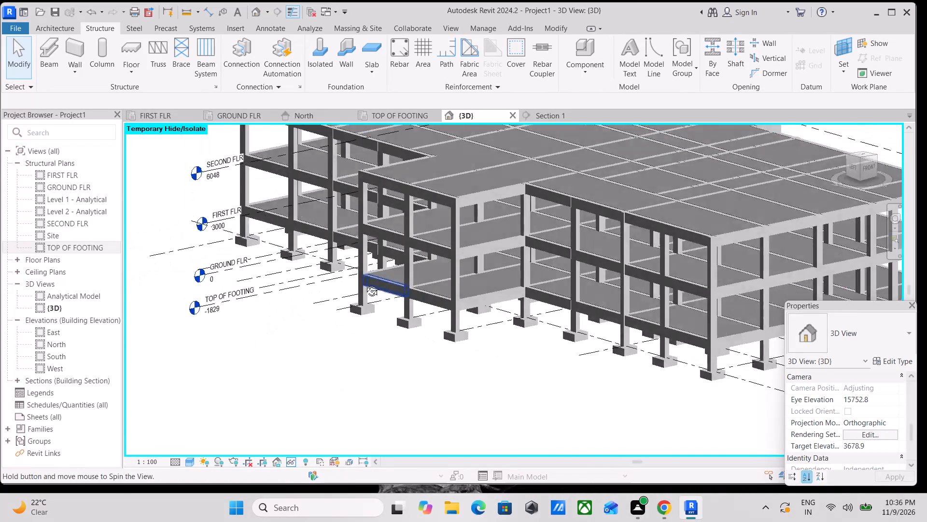
shift+middle_drag(365, 284, 355, 276)
shift+scroll(355, 275, up, 2)
shift+middle_drag(523, 308, 407, 281)
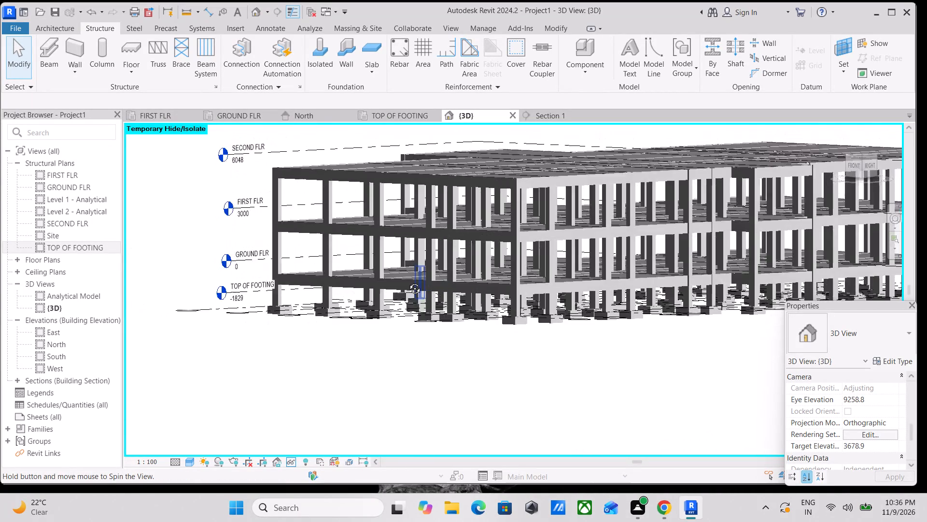
shift+middle_drag(407, 281, 413, 279)
shift+scroll(413, 279, down, 2)
shift+middle_drag(414, 275, 318, 304)
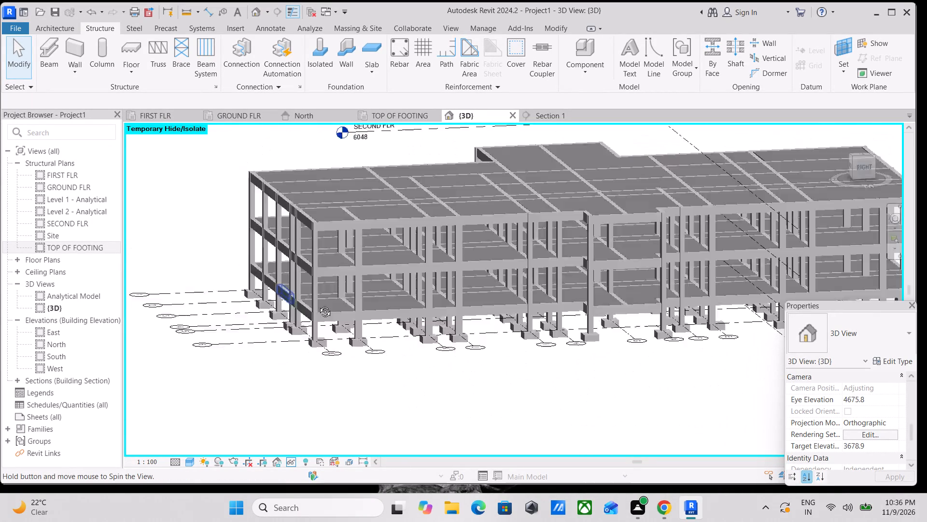
shift+middle_drag(318, 304, 502, 275)
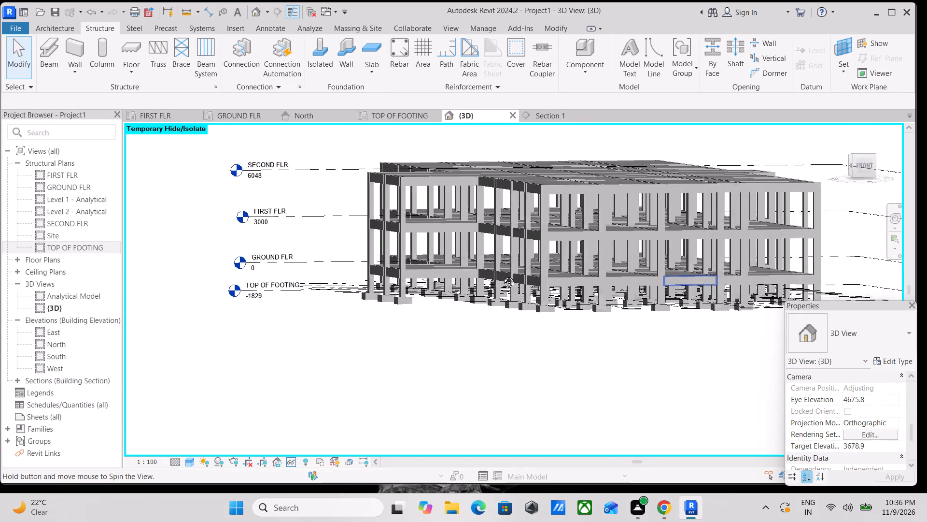
shift+middle_drag(502, 275, 374, 259)
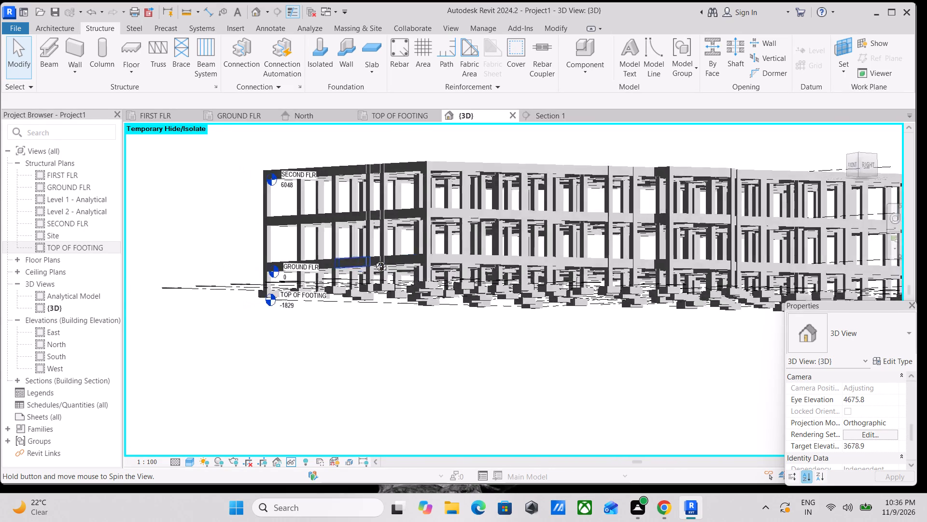
shift+middle_drag(374, 259, 355, 263)
shift+middle_drag(395, 261, 471, 377)
scroll(545, 286, down, 1)
shift+middle_drag(545, 286, 545, 285)
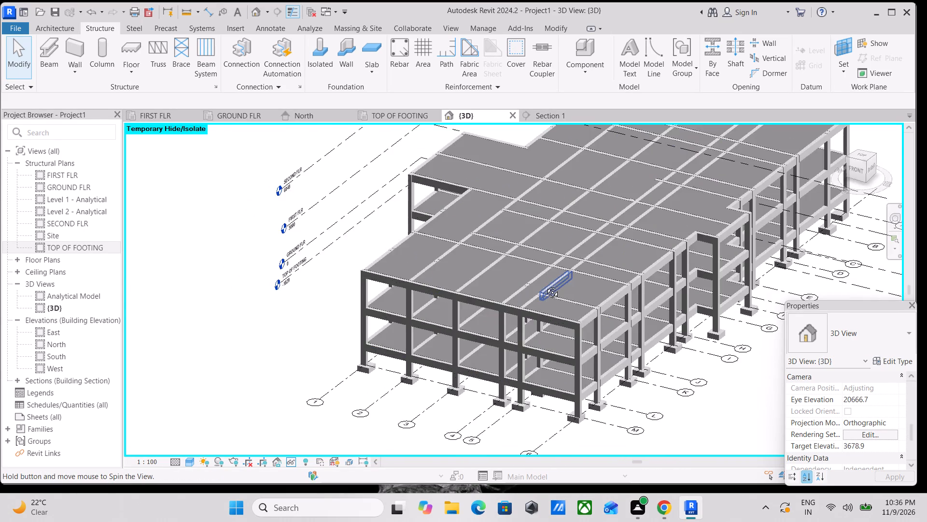
shift+middle_drag(545, 285, 639, 206)
middle_drag(520, 286, 559, 314)
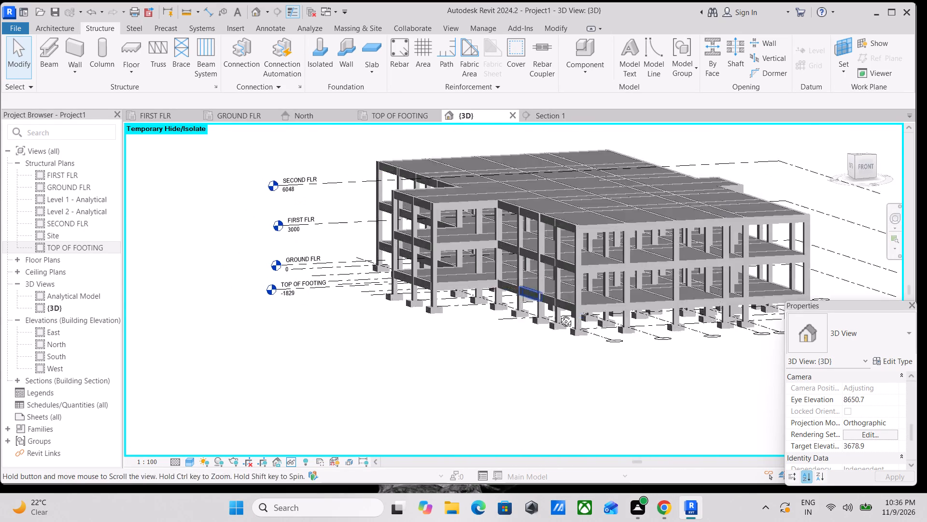
middle_drag(559, 314, 610, 357)
Inspect the projecting bay on the building's left side up close, checking its column, beam and slab junctions at each floor.
shift+scroll(610, 357, up, 7)
middle_drag(451, 242, 456, 249)
scroll(430, 226, up, 1)
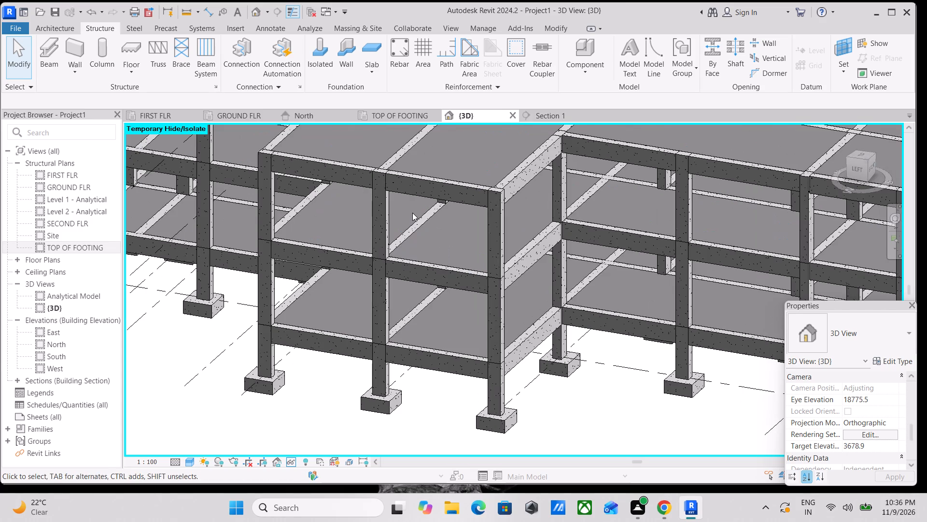
scroll(412, 213, down, 3)
scroll(379, 181, down, 5)
scroll(425, 218, down, 2)
middle_drag(425, 220, 524, 268)
scroll(531, 271, up, 4)
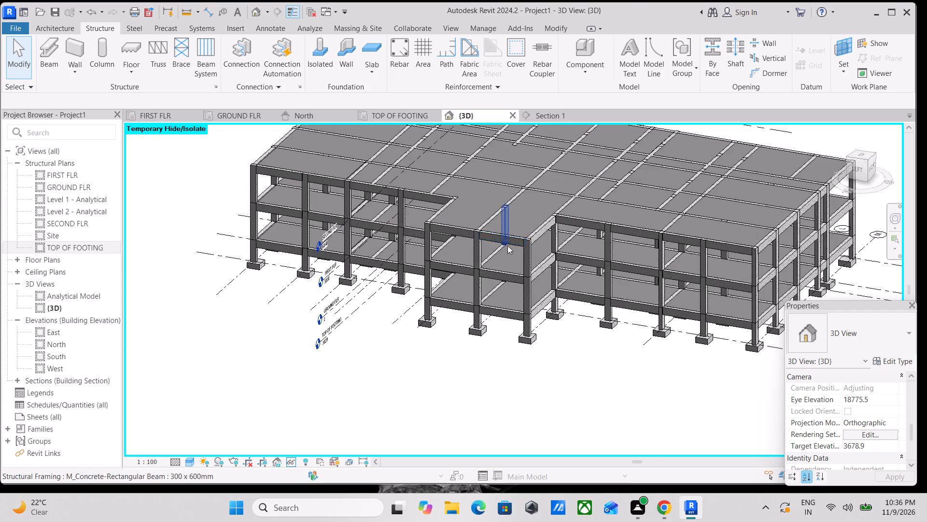
shift+middle_drag(515, 241, 581, 176)
shift+scroll(582, 181, up, 3)
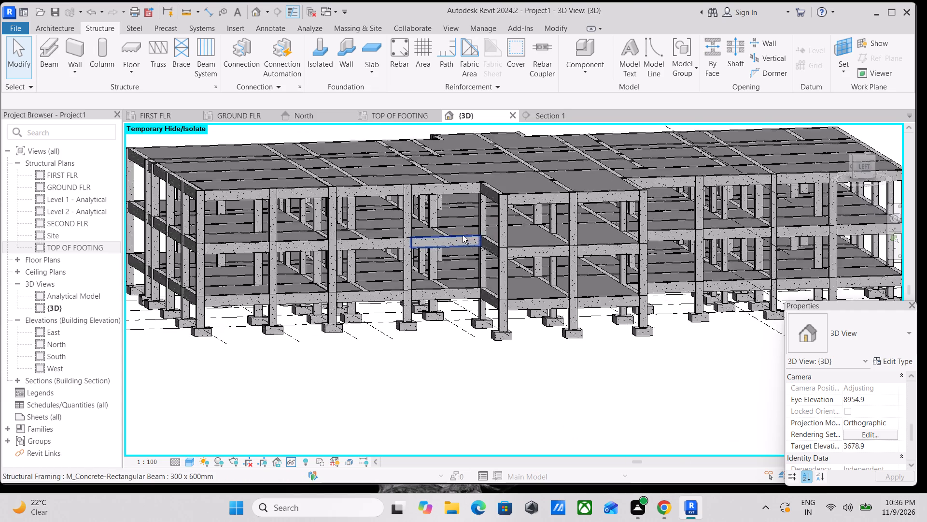
shift+middle_drag(463, 236, 493, 267)
shift+scroll(492, 266, up, 3)
shift+middle_drag(425, 232, 449, 253)
scroll(420, 246, down, 2)
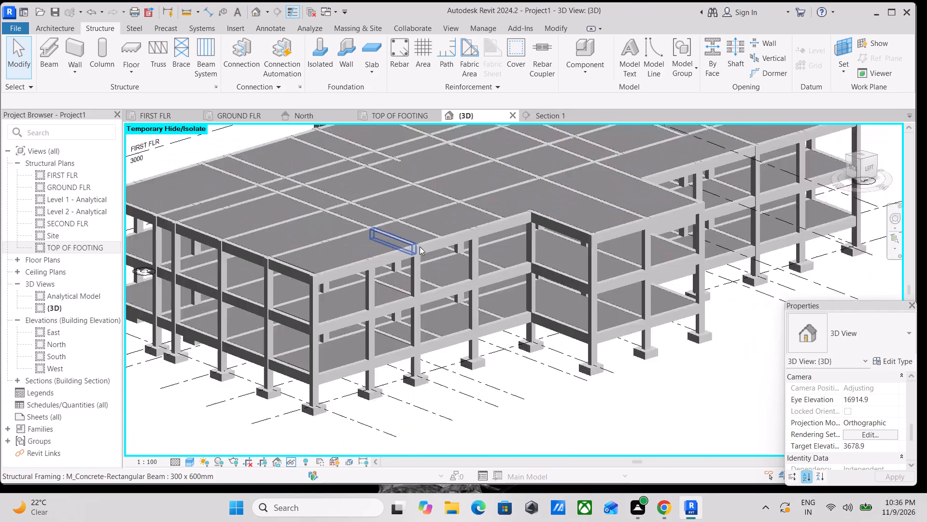
scroll(420, 246, down, 1)
scroll(423, 254, up, 3)
middle_drag(416, 243, 491, 288)
scroll(492, 289, up, 2)
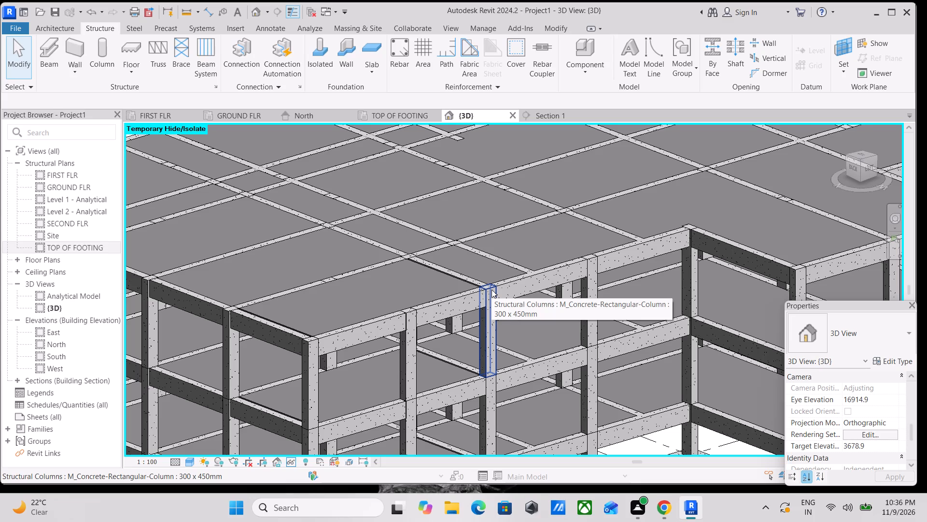
scroll(486, 277, down, 4)
middle_drag(548, 270, 589, 290)
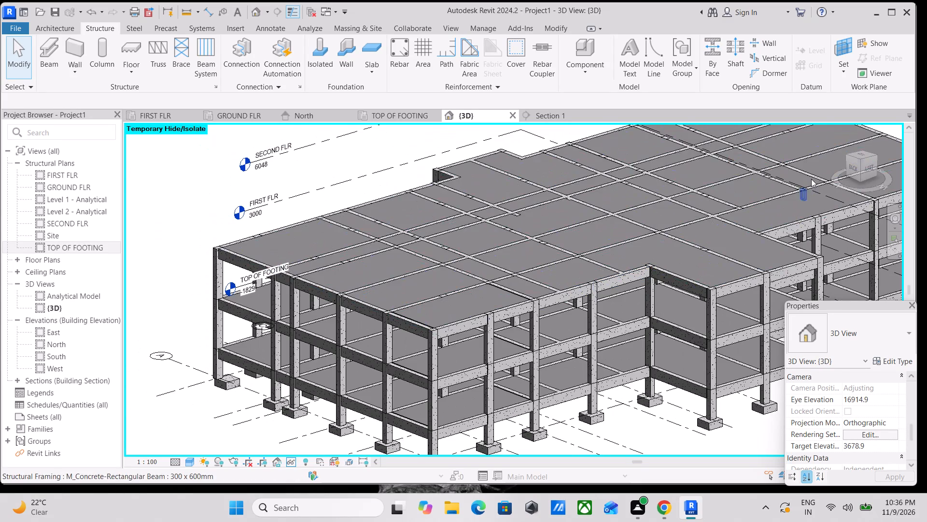
Check the frame in a straight back view, including grids and levels, and from its back corners.
click(852, 166)
scroll(674, 269, up, 5)
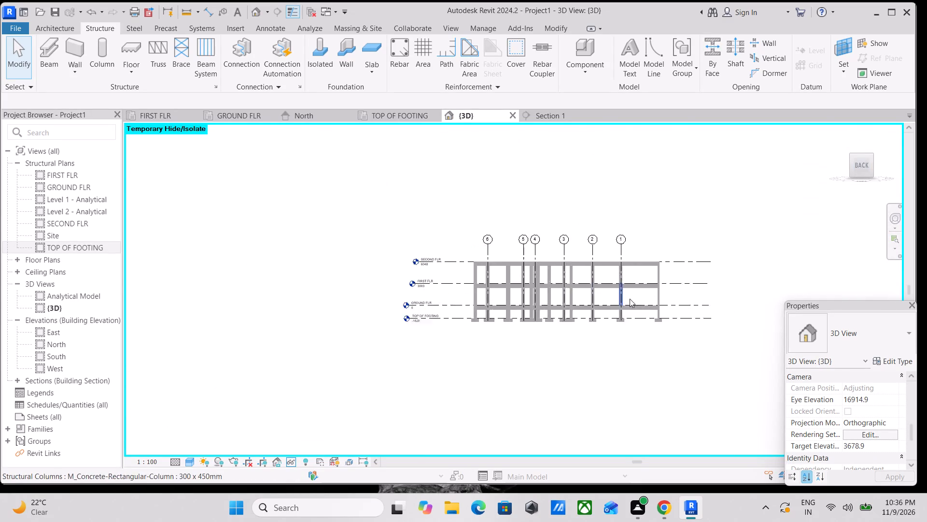
scroll(630, 299, up, 3)
scroll(534, 258, up, 2)
scroll(556, 279, down, 2)
middle_drag(556, 269, 504, 361)
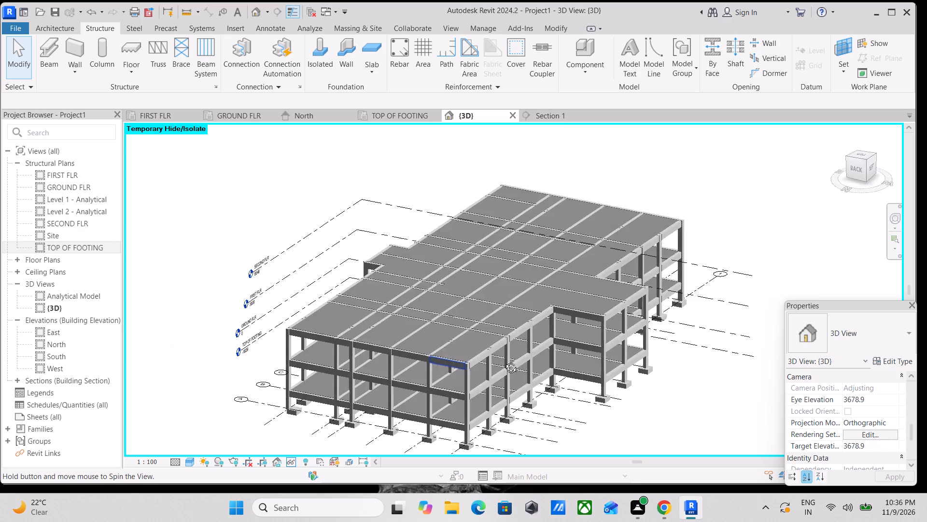
middle_drag(504, 361, 478, 353)
shift+scroll(481, 354, up, 2)
shift+middle_drag(483, 342, 656, 307)
shift+scroll(656, 307, up, 1)
scroll(532, 342, up, 1)
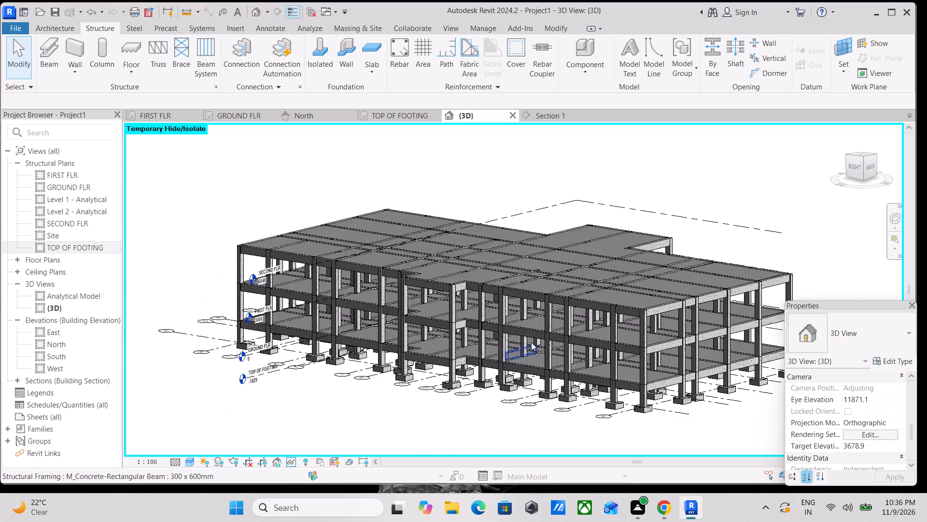
Inspect the stepped part of the building's right side up close, checking the first-floor slab's edge against the surrounding beams and columns.
scroll(531, 342, up, 2)
scroll(432, 323, up, 4)
shift+middle_drag(354, 305, 358, 316)
scroll(357, 312, up, 1)
scroll(368, 296, down, 2)
shift+middle_drag(368, 298, 391, 333)
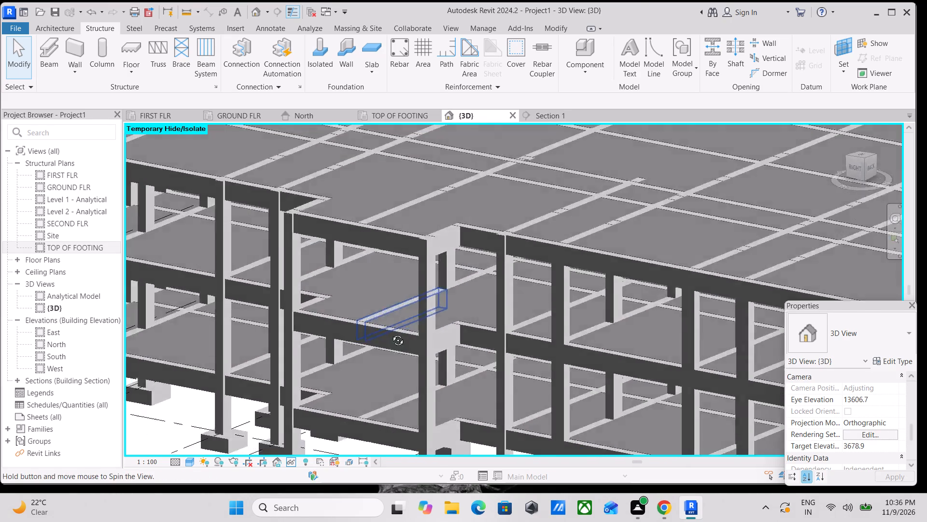
shift+middle_drag(391, 333, 402, 347)
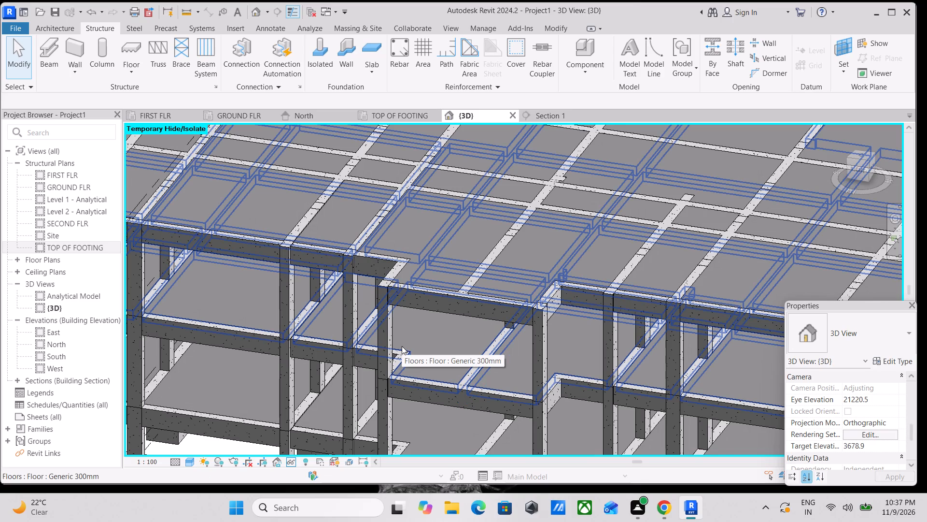
scroll(417, 307, down, 2)
middle_drag(418, 285, 415, 281)
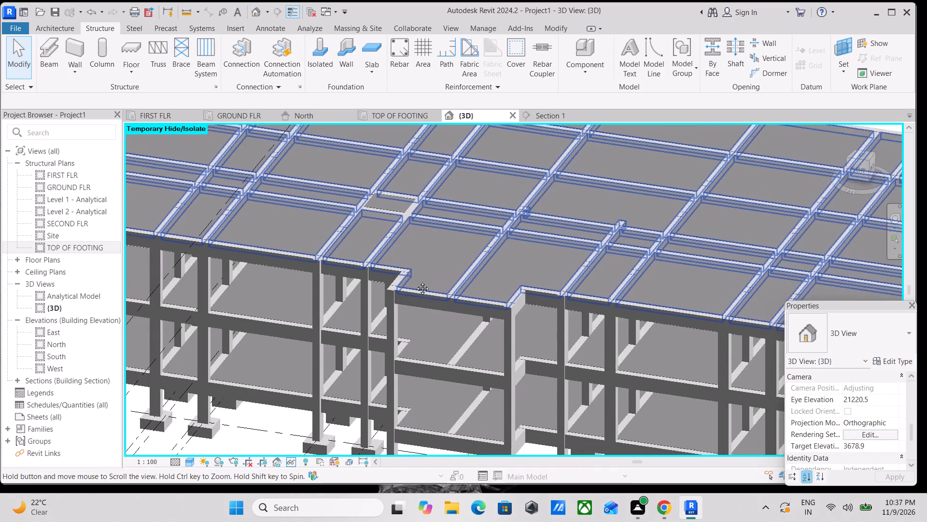
middle_drag(415, 281, 408, 235)
scroll(418, 324, up, 1)
middle_drag(418, 315, 431, 283)
scroll(430, 262, up, 2)
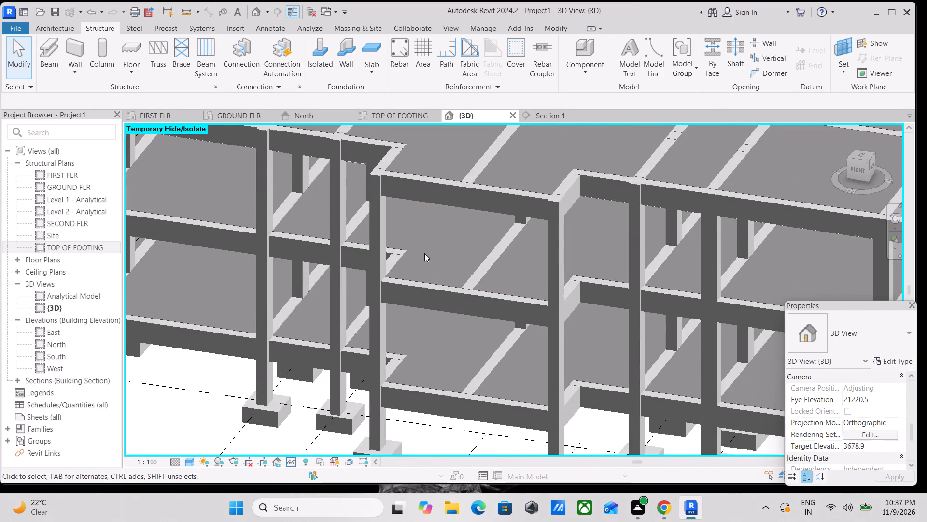
click(405, 258)
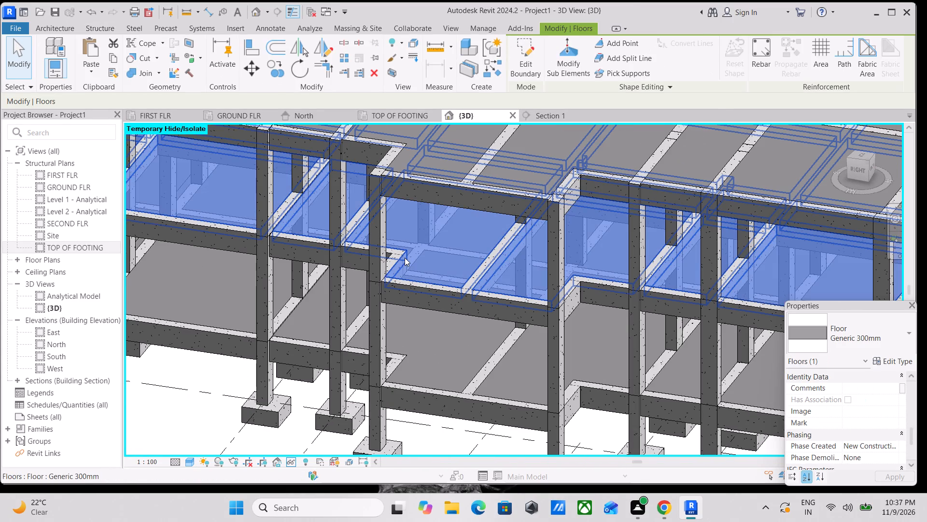
key(Escape)
scroll(405, 258, down, 3)
scroll(496, 283, down, 2)
middle_drag(496, 280, 484, 264)
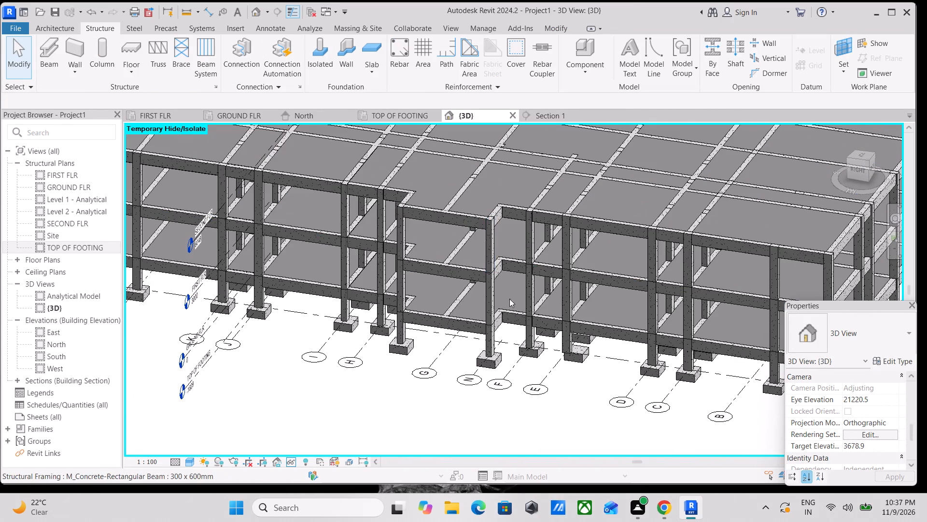
Examine the concrete frame from the right side round to the front-left corner, including the left projecting bay and its footings.
shift+middle_drag(574, 296, 463, 224)
shift+scroll(463, 222, up, 1)
scroll(464, 220, down, 2)
middle_drag(464, 220, 211, 250)
shift+middle_drag(359, 236, 297, 232)
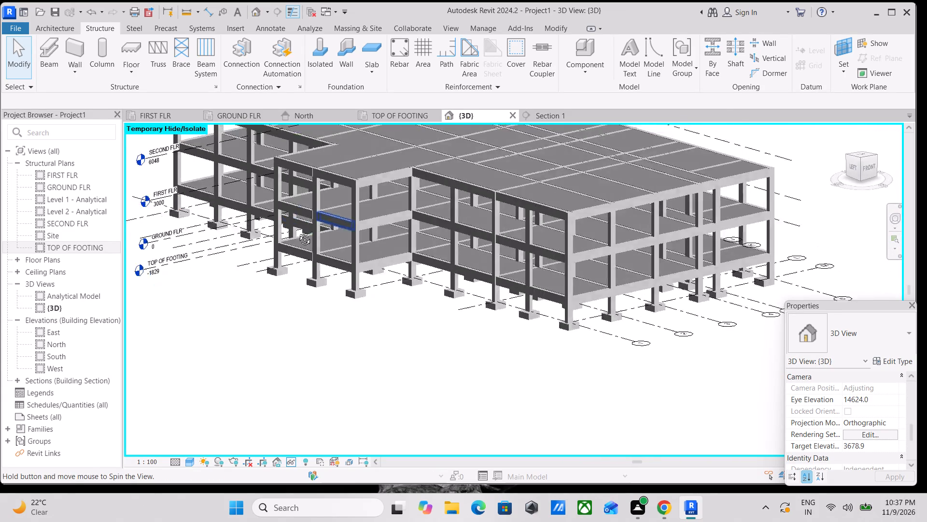
shift+middle_drag(297, 232, 252, 235)
scroll(264, 236, up, 1)
shift+middle_drag(290, 220, 338, 241)
shift+scroll(337, 241, up, 3)
middle_drag(361, 228, 368, 234)
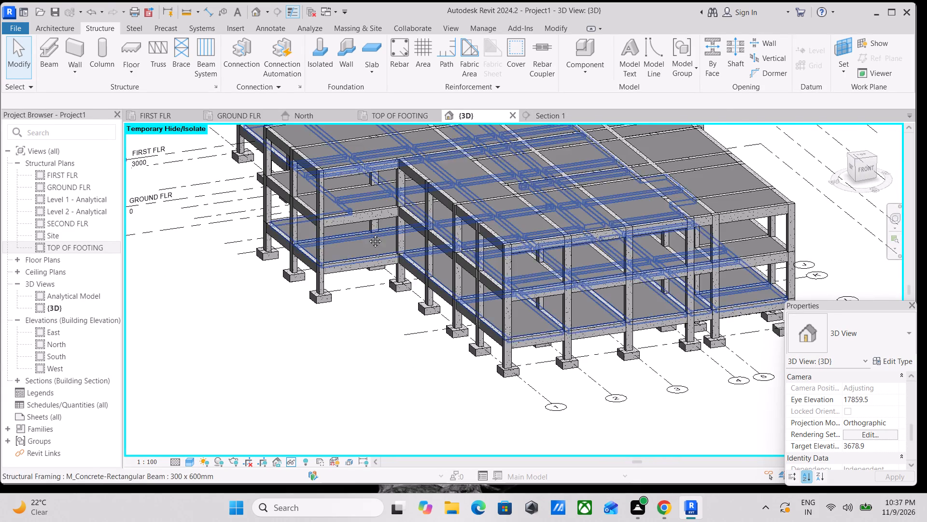
middle_drag(368, 234, 515, 291)
scroll(513, 288, up, 1)
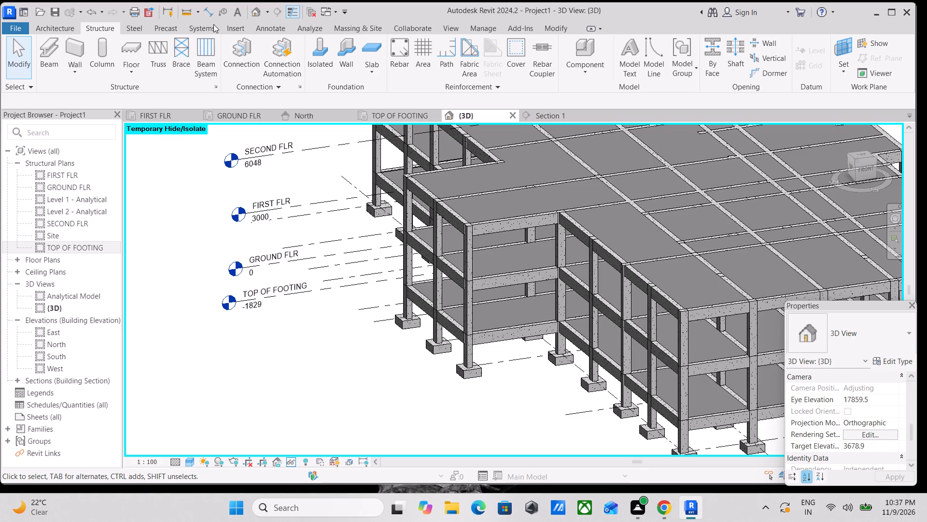
Inspect the left projecting bay and the adjoining top slab and beam grid up close from above.
scroll(183, 41, down, 2)
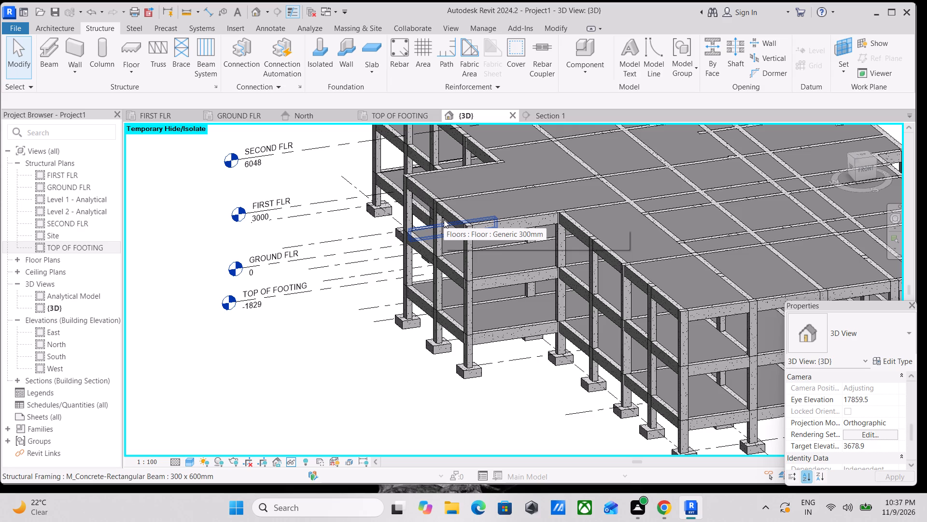
scroll(444, 219, up, 2)
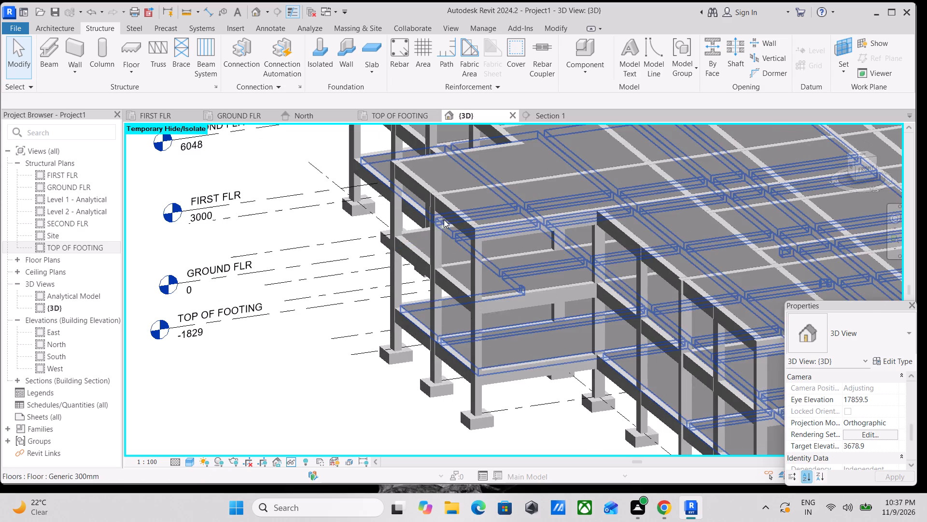
scroll(494, 217, down, 1)
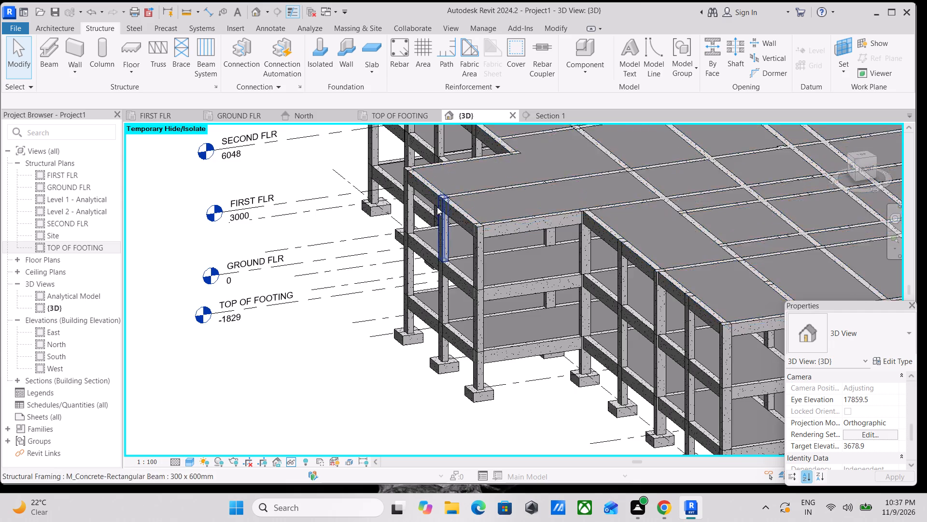
scroll(437, 206, down, 2)
middle_drag(518, 198, 361, 210)
scroll(517, 198, down, 1)
scroll(354, 199, up, 1)
scroll(266, 90, up, 2)
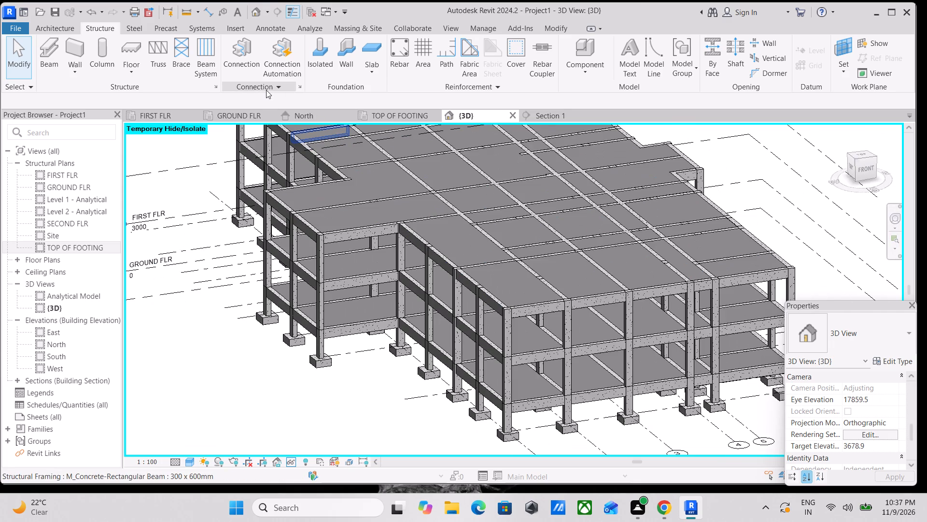
scroll(292, 133, up, 4)
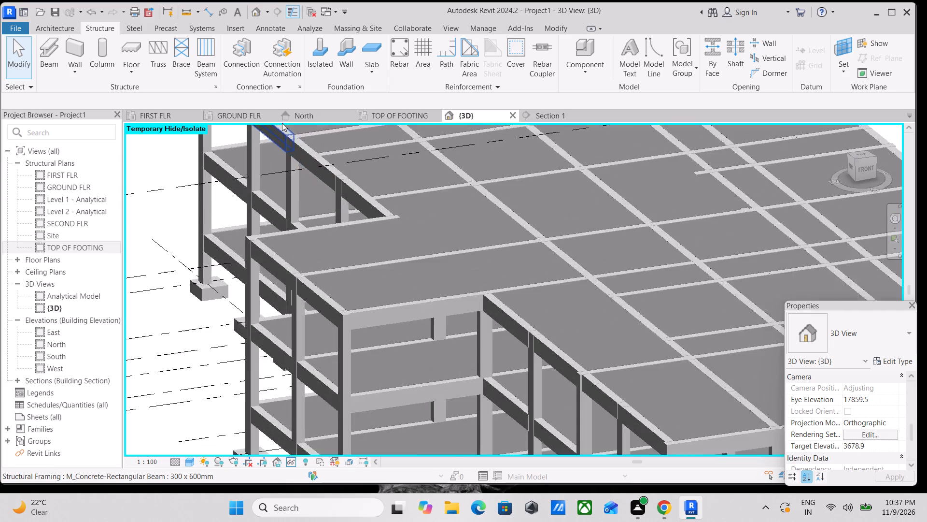
scroll(282, 123, up, 1)
middle_drag(277, 85, 303, 168)
scroll(391, 190, down, 4)
middle_drag(466, 211, 347, 218)
scroll(347, 218, up, 2)
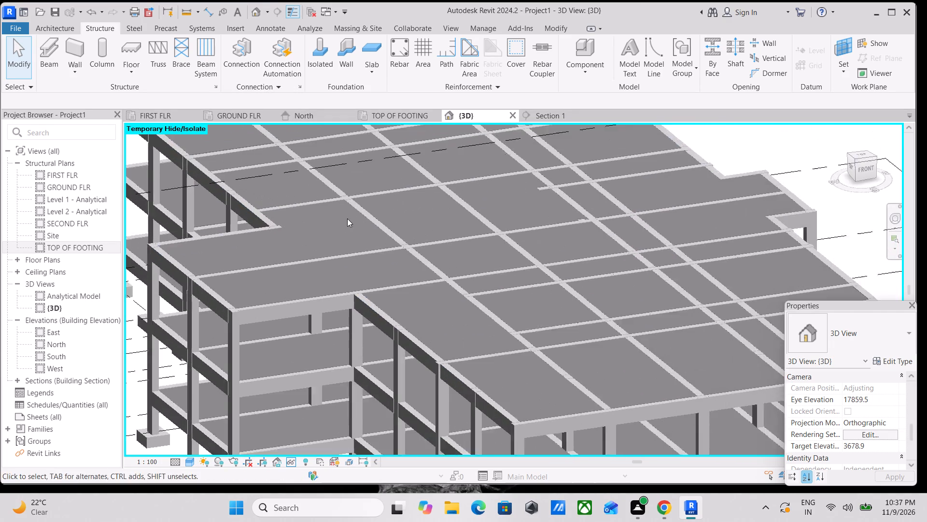
scroll(347, 218, up, 1)
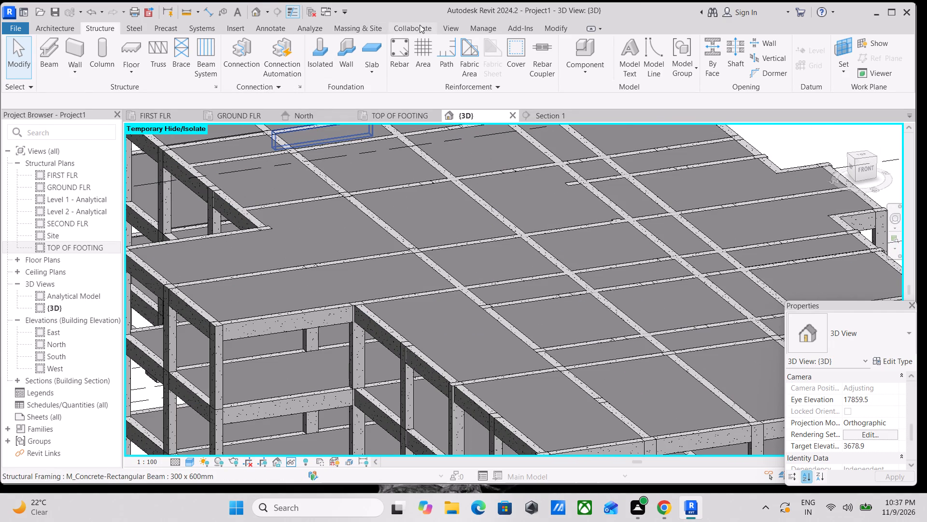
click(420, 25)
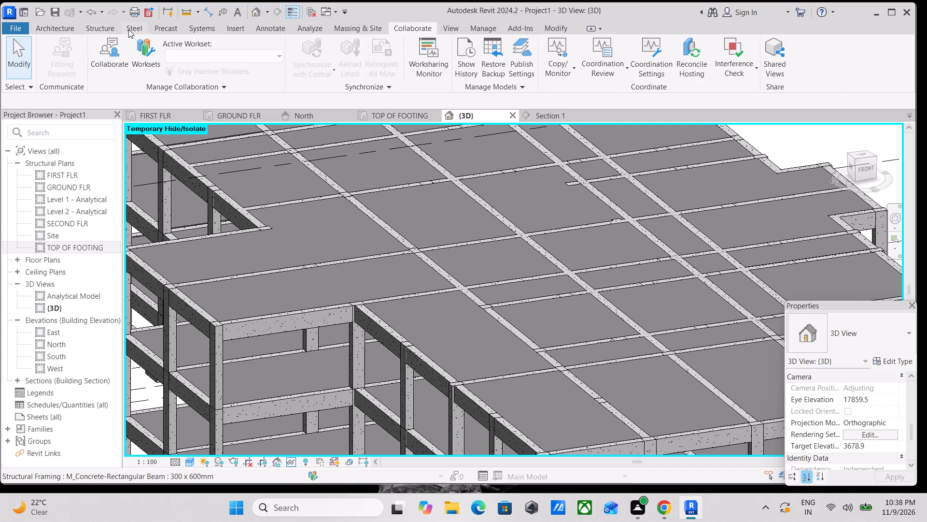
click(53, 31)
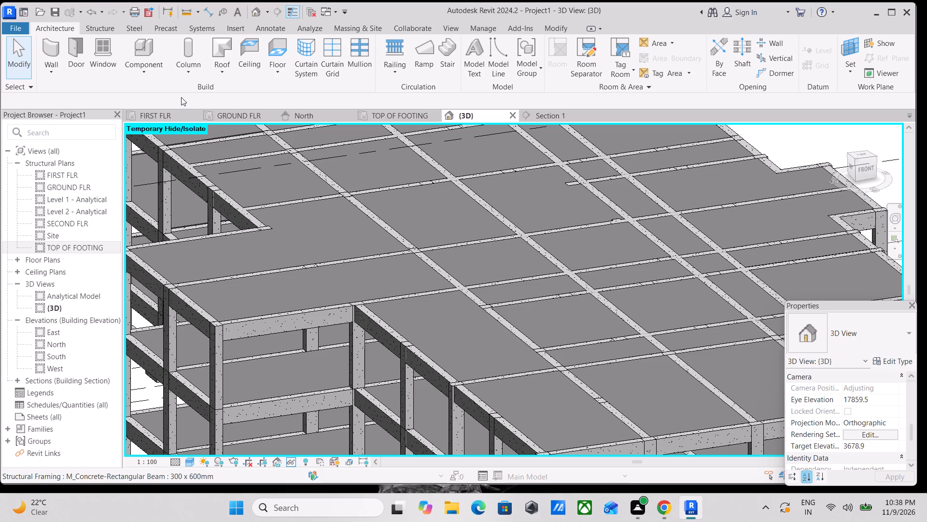
Examine the frame from the front-left corner, comparing the three beam and slab levels from low and raised angles.
scroll(146, 73, down, 2)
scroll(271, 225, down, 3)
middle_drag(276, 221, 280, 140)
scroll(308, 194, up, 1)
scroll(349, 290, down, 2)
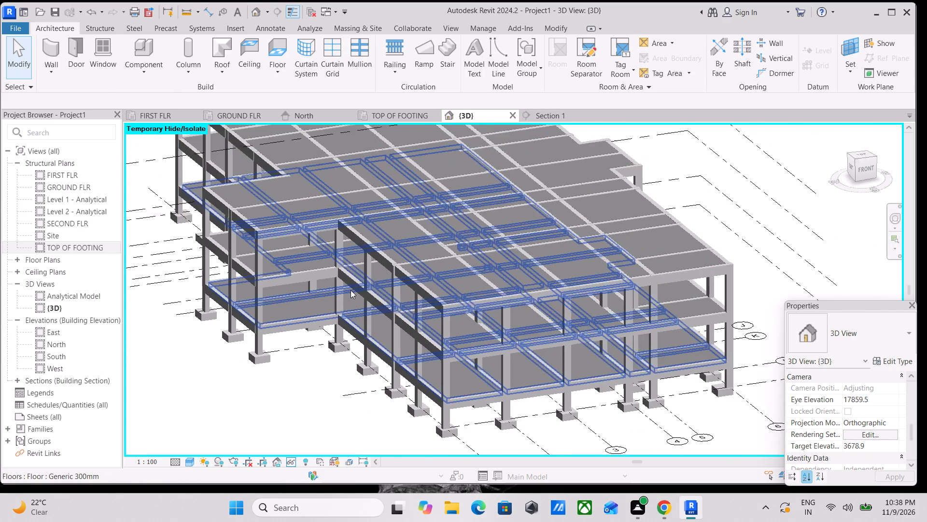
shift+middle_drag(351, 289, 398, 245)
shift+middle_drag(417, 247, 457, 199)
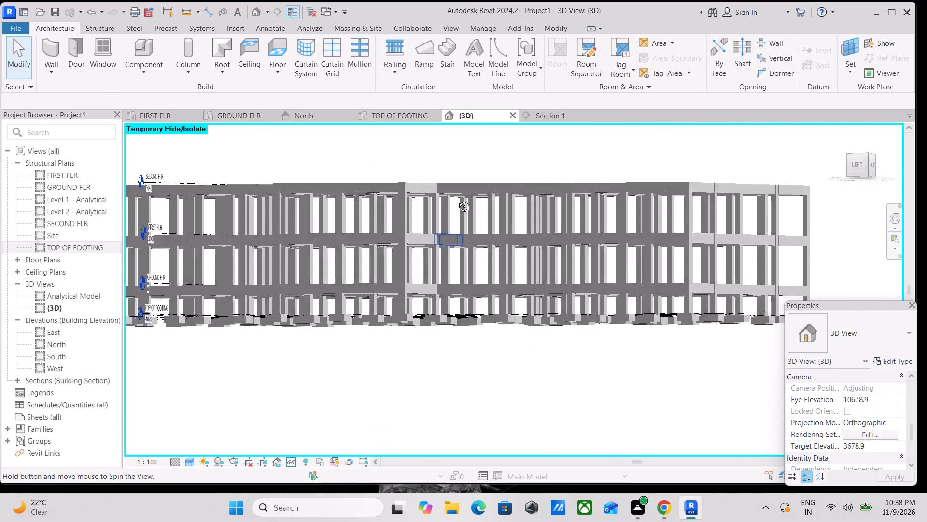
shift+middle_drag(457, 199, 346, 206)
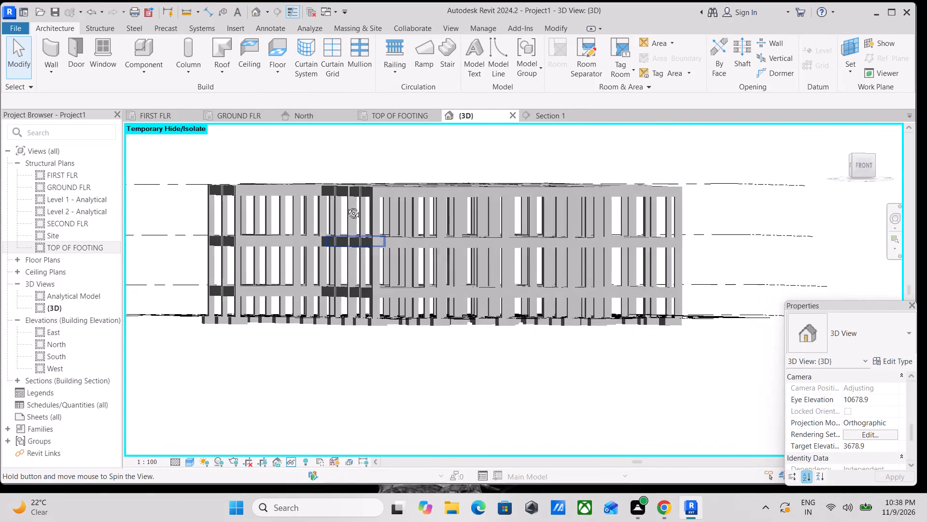
shift+middle_drag(346, 206, 357, 209)
shift+scroll(359, 209, up, 1)
middle_drag(365, 214, 405, 236)
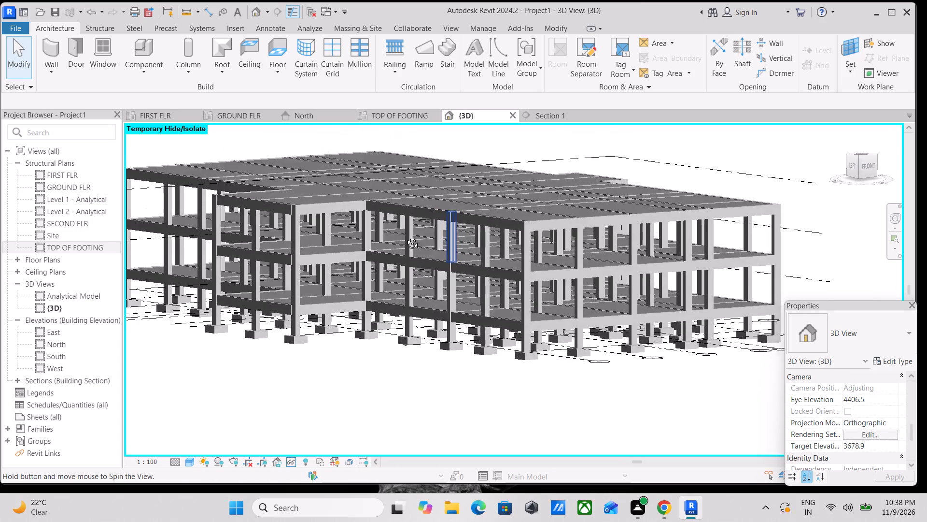
middle_drag(405, 236, 411, 233)
scroll(412, 234, down, 1)
middle_drag(412, 234, 449, 264)
scroll(448, 264, up, 2)
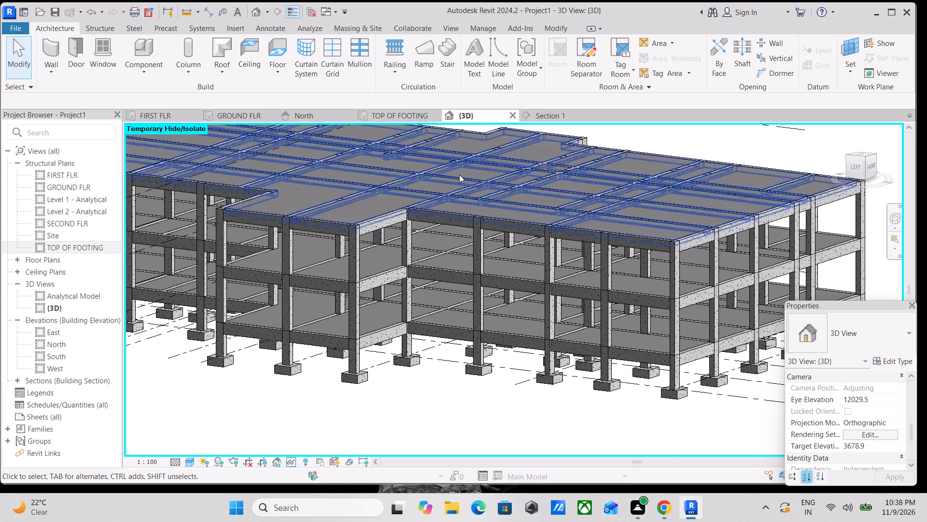
Inspect the columns, beams and slabs at the building's front end up close, from near floor level and from above.
scroll(459, 174, up, 3)
middle_drag(472, 242, 467, 197)
shift+middle_drag(488, 229, 464, 200)
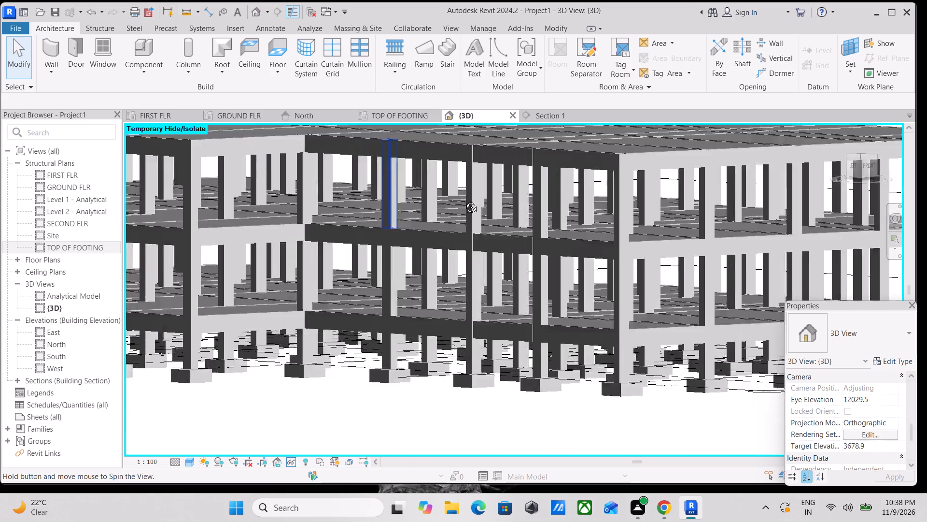
shift+middle_drag(464, 200, 467, 203)
shift+scroll(469, 204, up, 1)
scroll(469, 204, down, 3)
middle_drag(469, 204, 411, 251)
scroll(412, 251, up, 3)
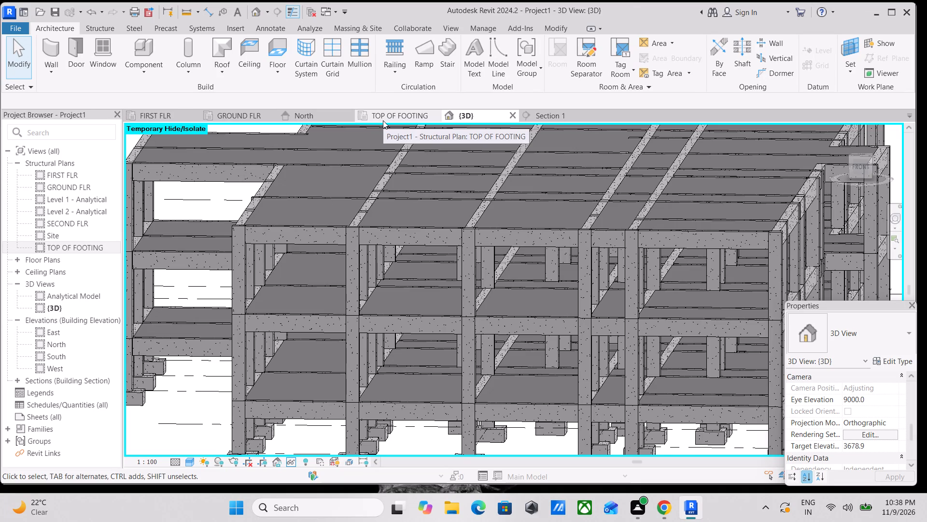
scroll(511, 209, down, 1)
middle_drag(471, 235, 516, 257)
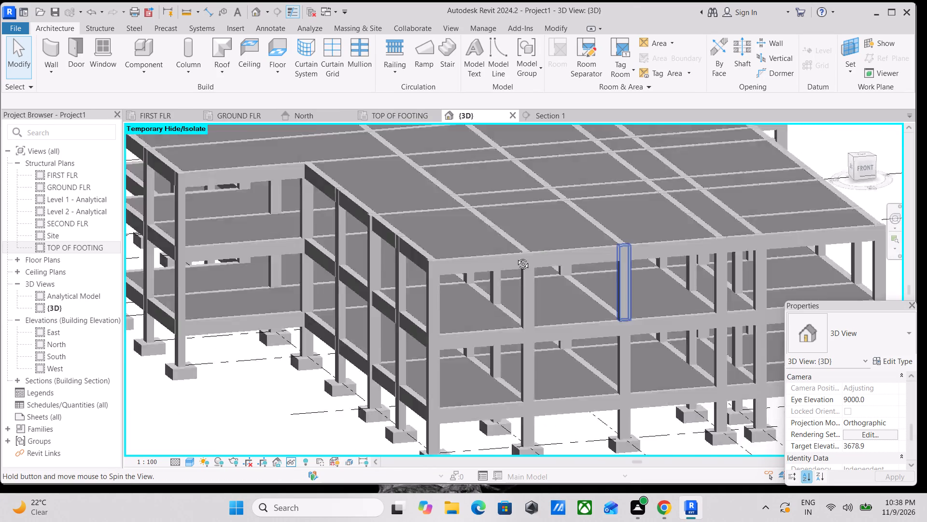
middle_drag(516, 257, 527, 262)
Examine the whole frame from the left side, the back-left corner and the front, including footings and grid lines.
scroll(528, 259, down, 2)
middle_drag(528, 259, 627, 213)
scroll(627, 213, down, 3)
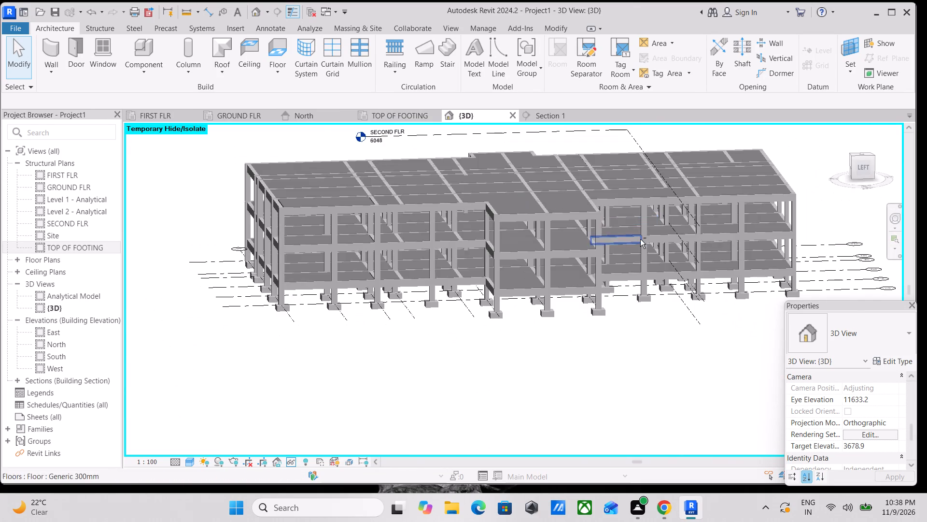
shift+middle_drag(640, 239, 710, 245)
shift+scroll(710, 245, up, 1)
shift+middle_drag(625, 246, 701, 289)
shift+scroll(701, 289, up, 3)
scroll(662, 259, down, 1)
shift+middle_drag(640, 248, 501, 203)
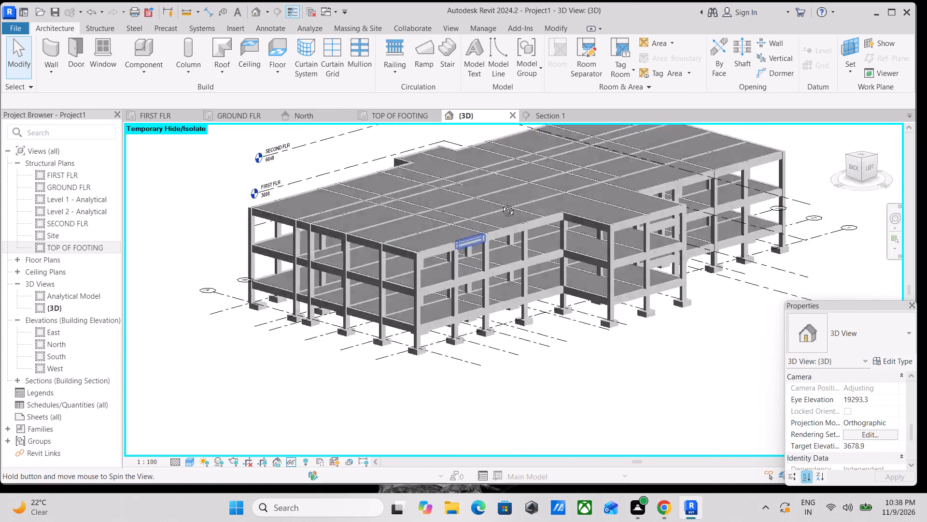
shift+middle_drag(501, 203, 351, 166)
shift+middle_drag(520, 227, 446, 242)
shift+scroll(447, 242, down, 1)
shift+middle_drag(502, 236, 529, 255)
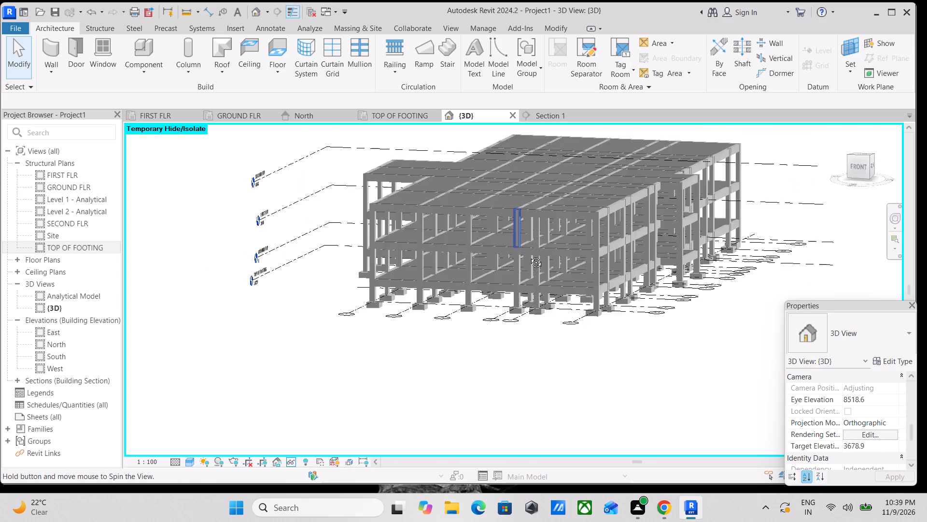
shift+middle_drag(529, 255, 563, 280)
Inspect the recessed corner beside the left projecting bay up close, checking the top slab edge, beams and columns.
shift+scroll(563, 280, up, 1)
scroll(552, 245, down, 2)
shift+middle_drag(552, 245, 619, 264)
shift+scroll(619, 264, up, 3)
scroll(436, 200, up, 4)
middle_drag(428, 177, 509, 283)
scroll(511, 283, up, 6)
scroll(467, 128, down, 3)
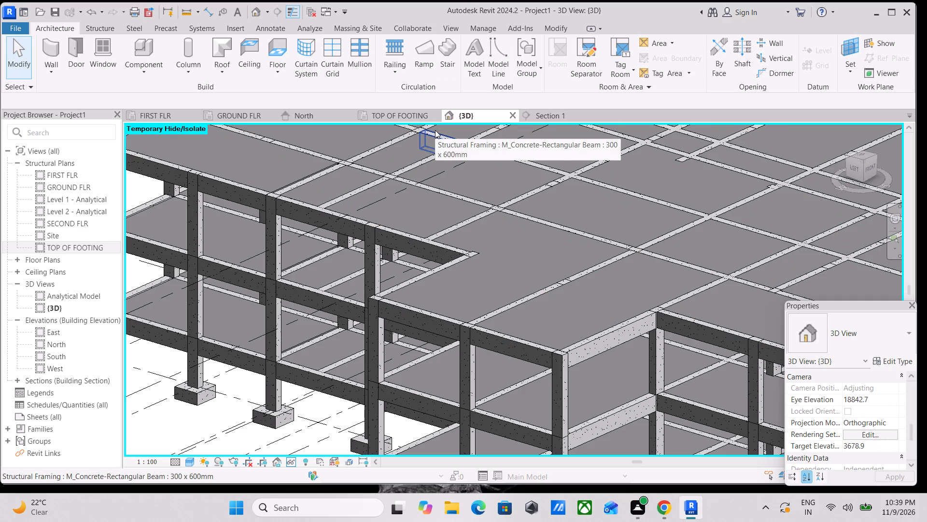
scroll(438, 236, up, 3)
scroll(440, 234, down, 2)
middle_drag(440, 232, 325, 191)
middle_drag(415, 229, 356, 225)
scroll(407, 222, down, 2)
middle_drag(407, 220, 377, 210)
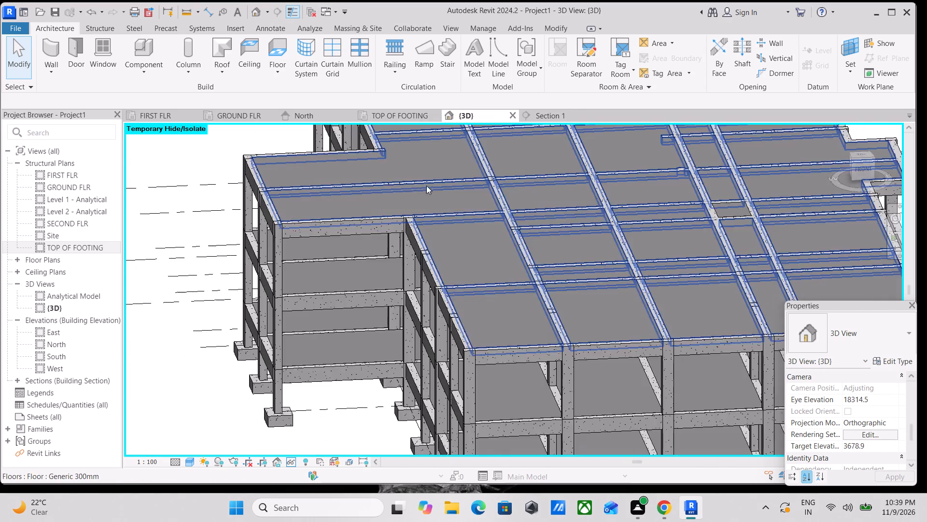
Examine the top slab and its beam layout from high above the building's front end.
scroll(427, 187, down, 1)
shift+middle_drag(427, 188, 378, 241)
scroll(376, 241, up, 1)
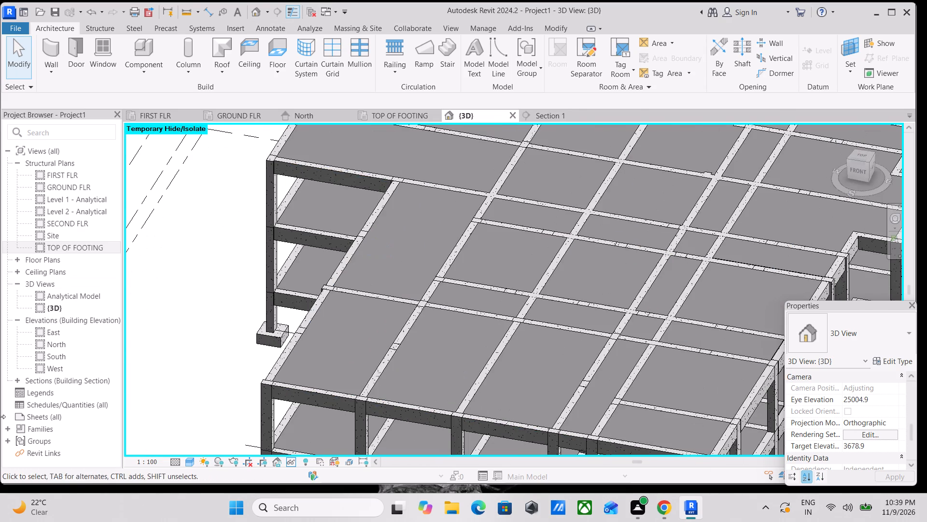
scroll(71, 513, up, 1)
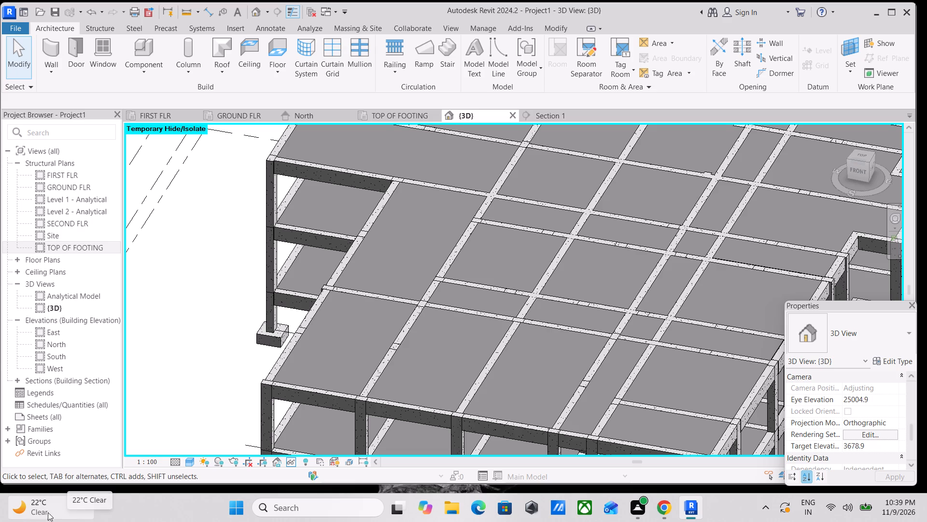
scroll(48, 512, up, 1)
scroll(46, 492, down, 3)
middle_drag(60, 467, 100, 407)
scroll(99, 441, up, 2)
scroll(69, 480, down, 2)
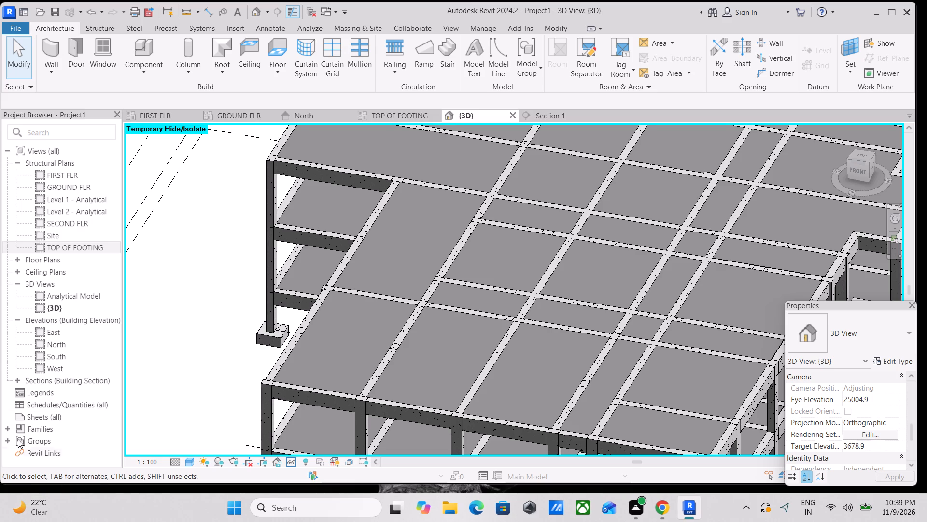
scroll(538, 177, down, 2)
middle_drag(466, 242, 367, 220)
scroll(427, 279, down, 1)
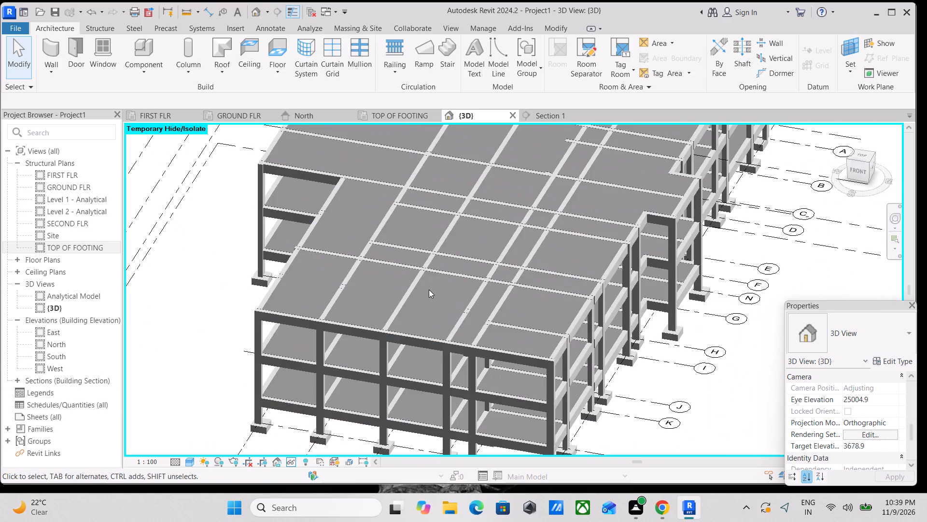
Examine the frame's left side and front end again, checking the projecting bay, top slab outline and column lines.
shift+middle_drag(429, 289, 576, 165)
shift+middle_drag(536, 220, 582, 273)
scroll(560, 265, up, 2)
scroll(548, 246, down, 1)
shift+middle_drag(547, 245, 518, 234)
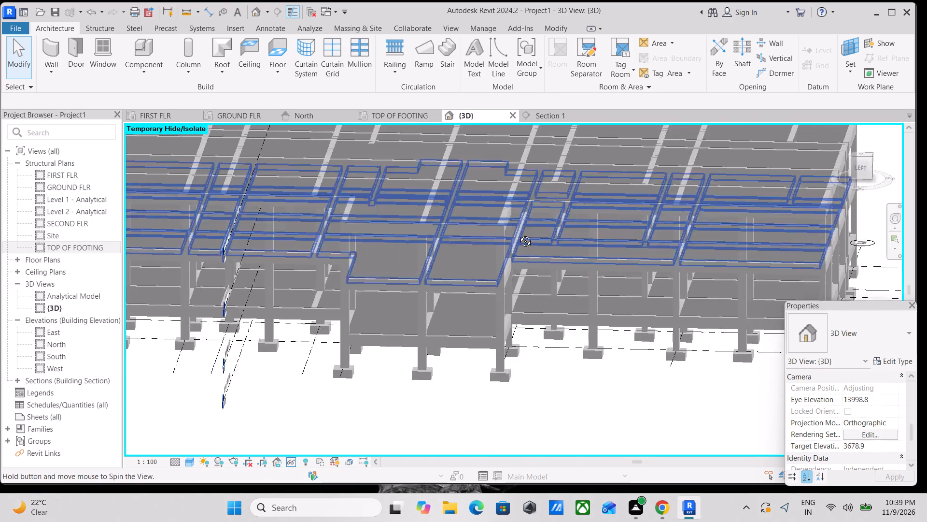
shift+middle_drag(518, 234, 451, 182)
scroll(463, 207, down, 2)
middle_drag(463, 207, 480, 259)
scroll(480, 259, up, 1)
scroll(480, 227, down, 2)
middle_drag(488, 238, 536, 311)
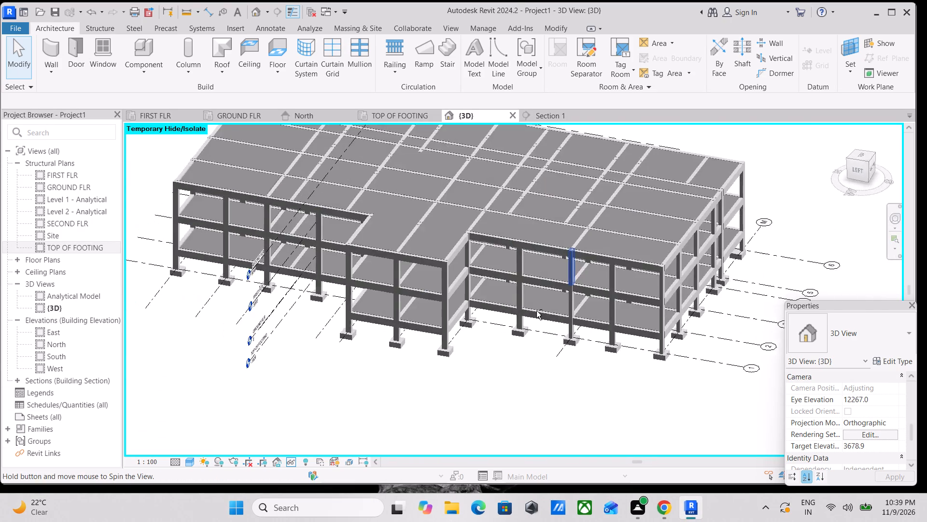
middle_drag(536, 311, 537, 311)
shift+middle_drag(536, 311, 387, 281)
scroll(387, 279, up, 3)
middle_drag(452, 227, 499, 316)
scroll(497, 315, up, 1)
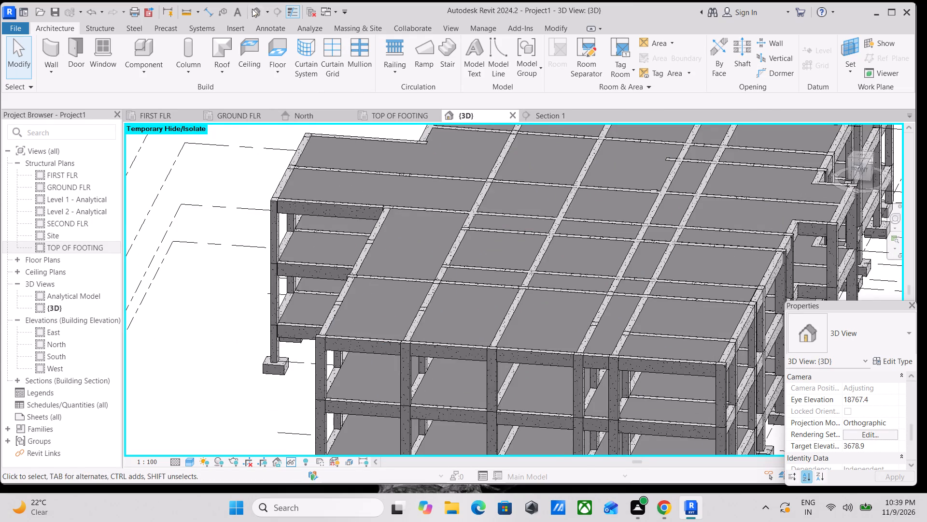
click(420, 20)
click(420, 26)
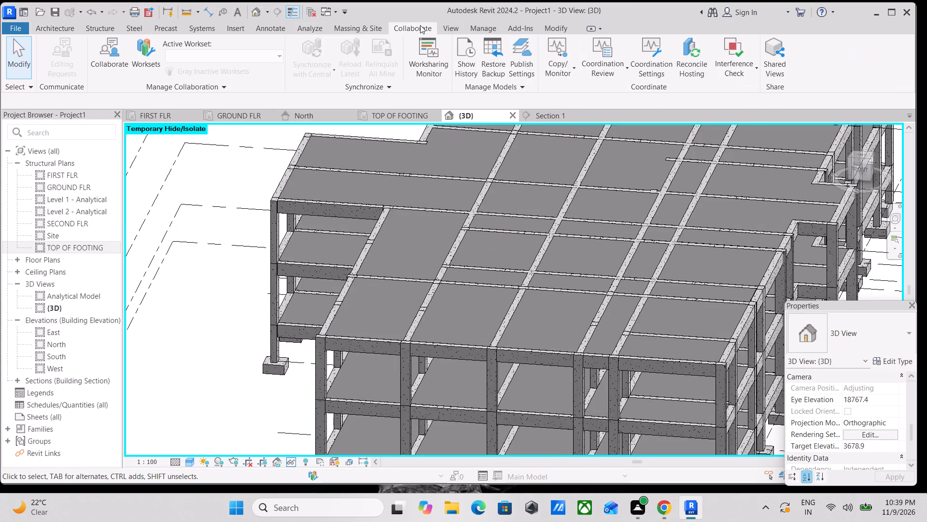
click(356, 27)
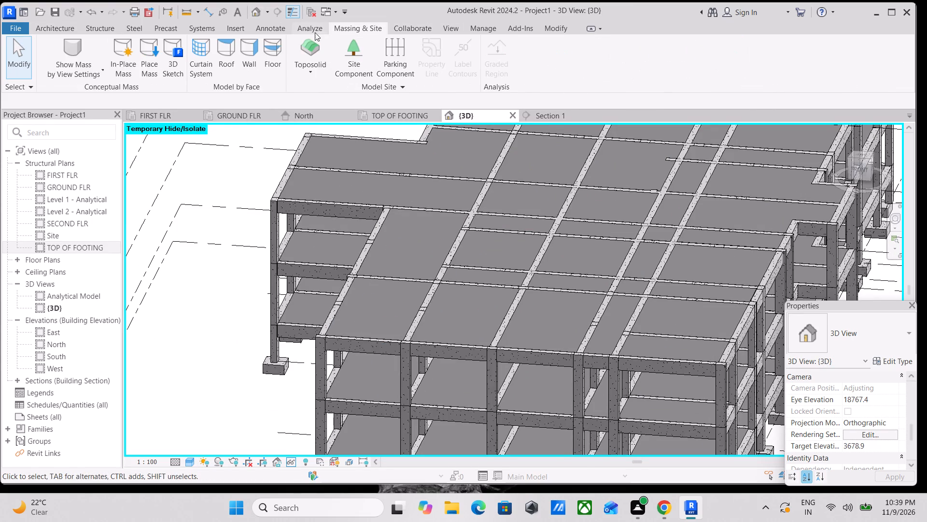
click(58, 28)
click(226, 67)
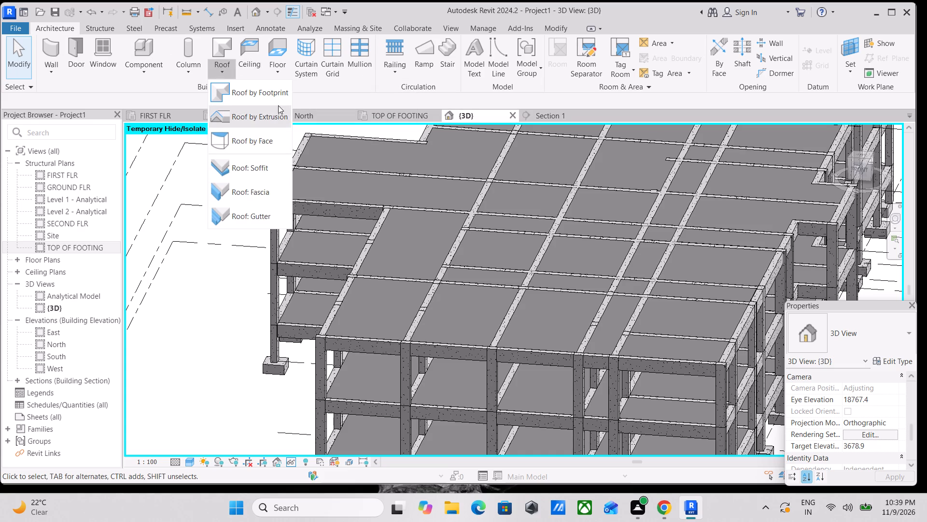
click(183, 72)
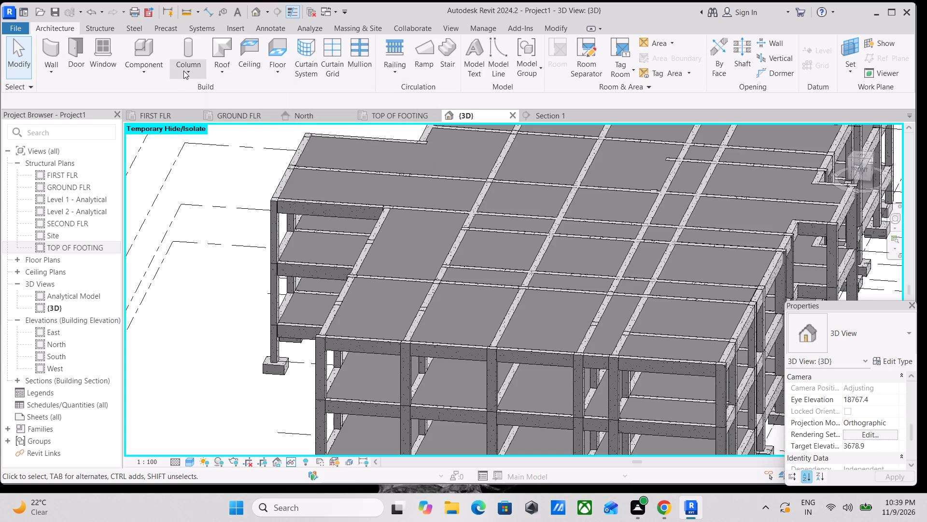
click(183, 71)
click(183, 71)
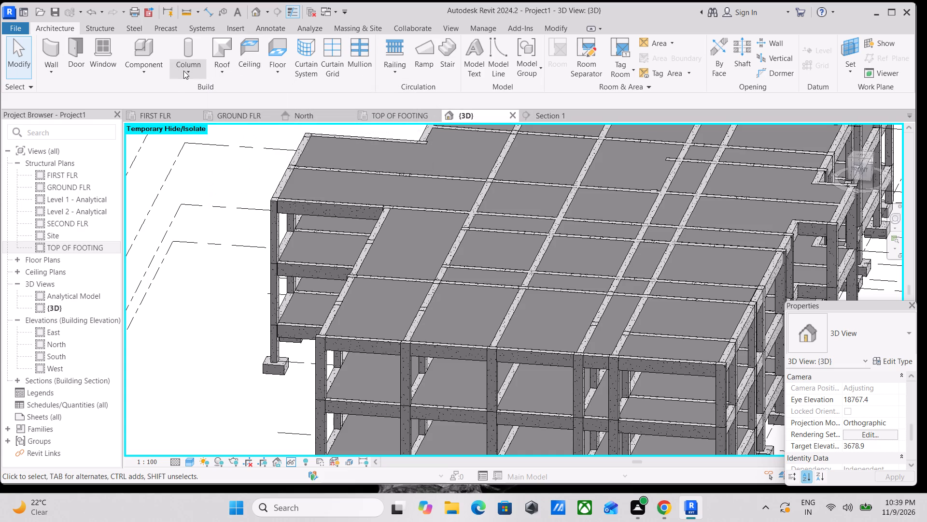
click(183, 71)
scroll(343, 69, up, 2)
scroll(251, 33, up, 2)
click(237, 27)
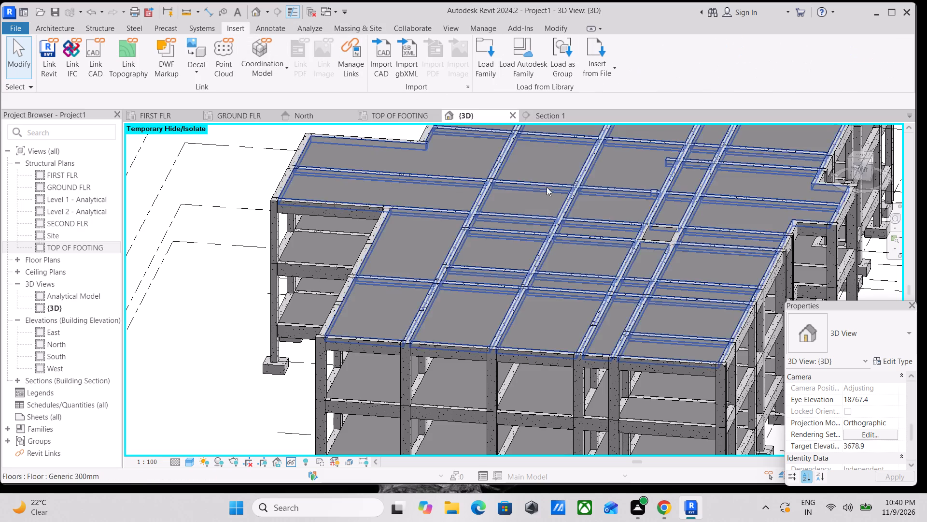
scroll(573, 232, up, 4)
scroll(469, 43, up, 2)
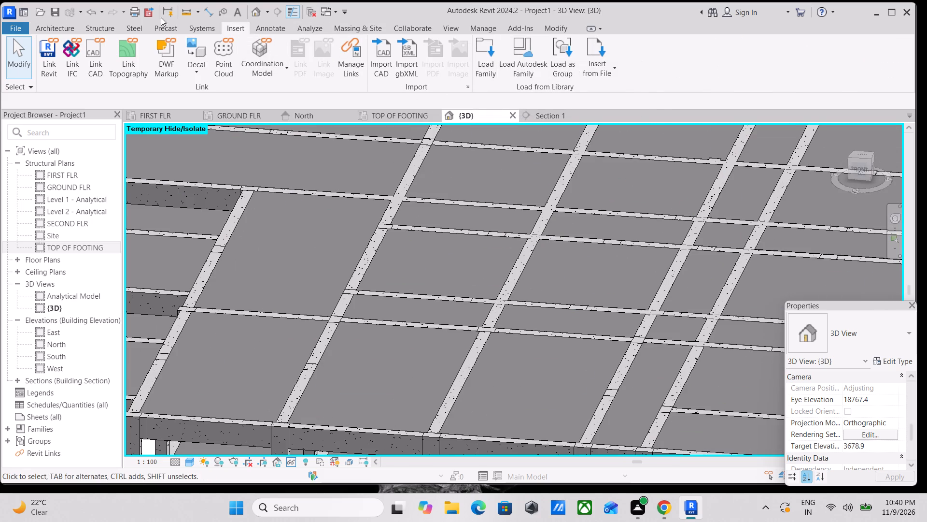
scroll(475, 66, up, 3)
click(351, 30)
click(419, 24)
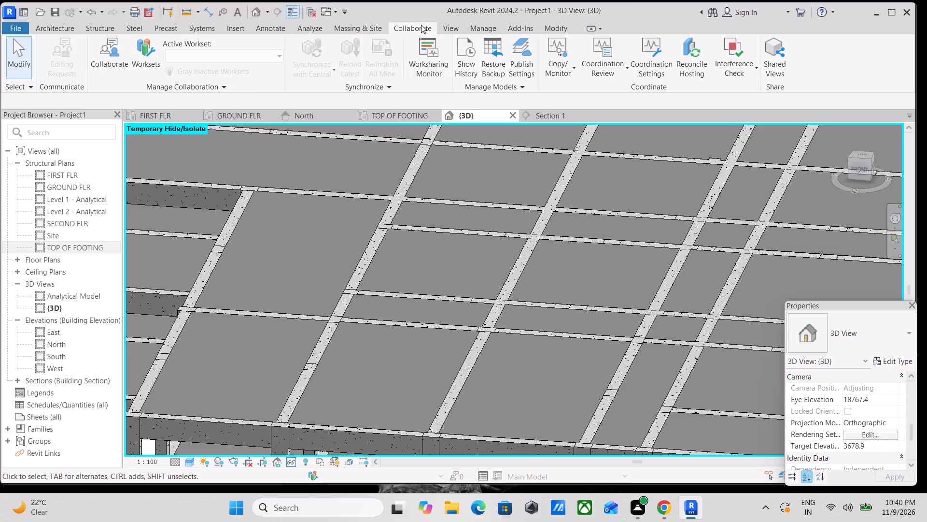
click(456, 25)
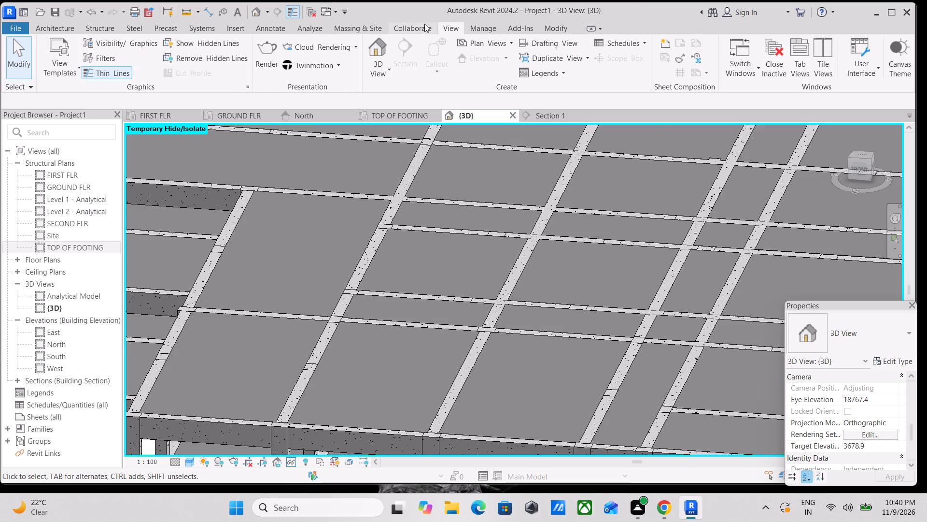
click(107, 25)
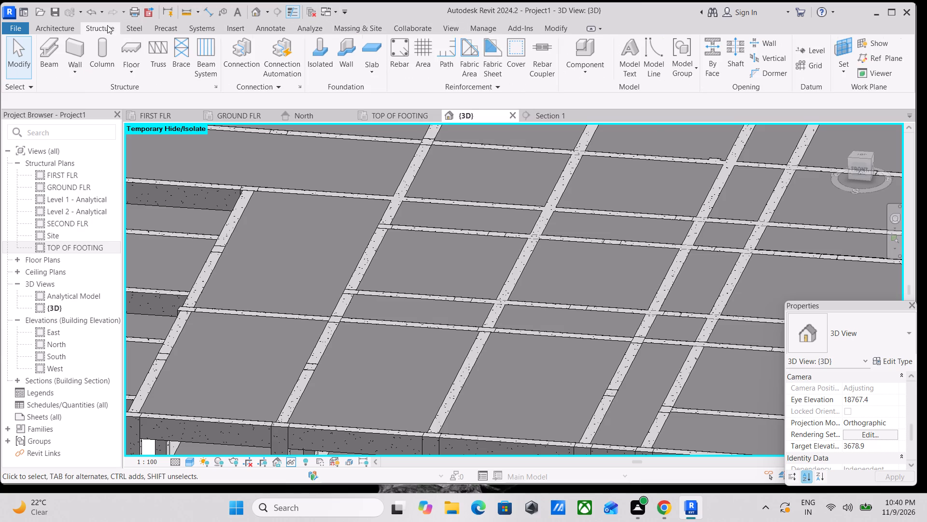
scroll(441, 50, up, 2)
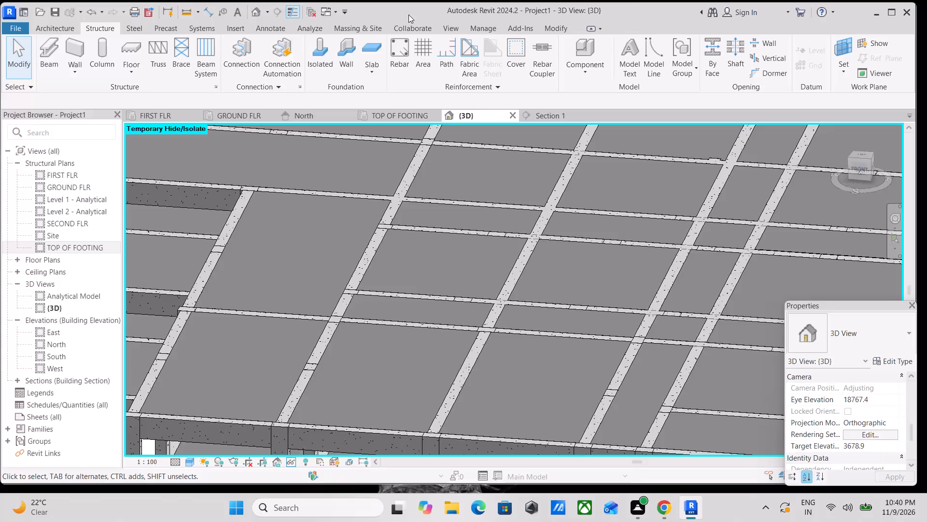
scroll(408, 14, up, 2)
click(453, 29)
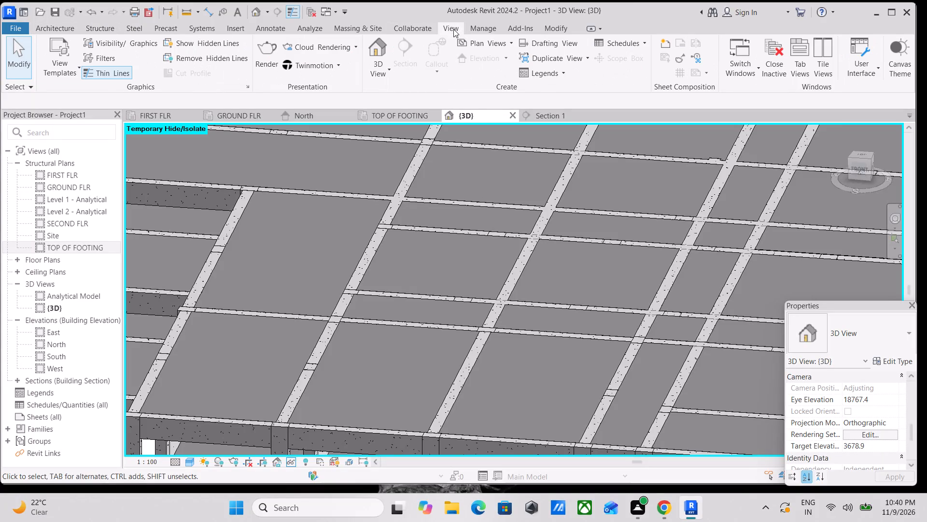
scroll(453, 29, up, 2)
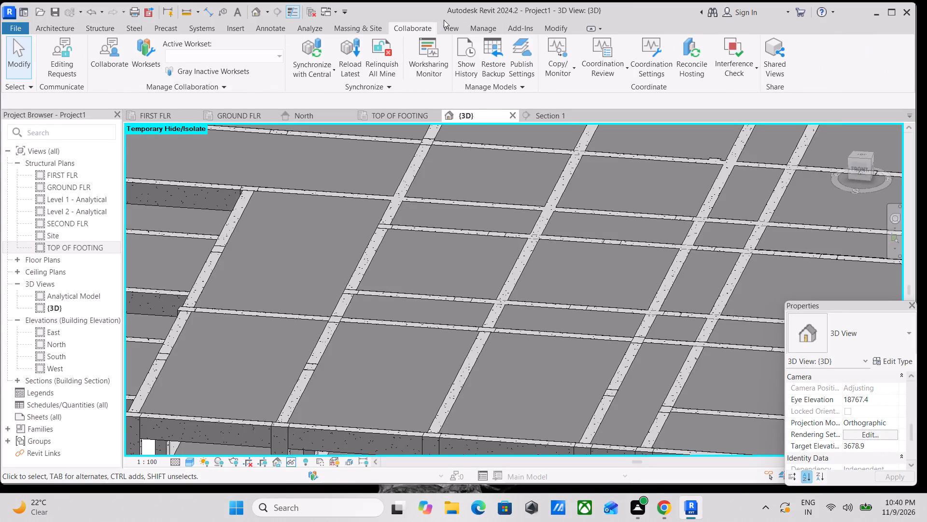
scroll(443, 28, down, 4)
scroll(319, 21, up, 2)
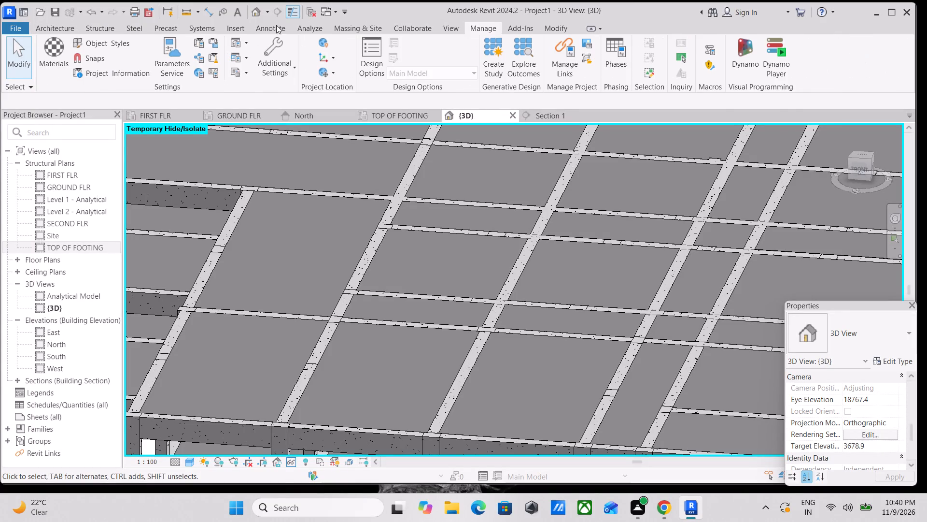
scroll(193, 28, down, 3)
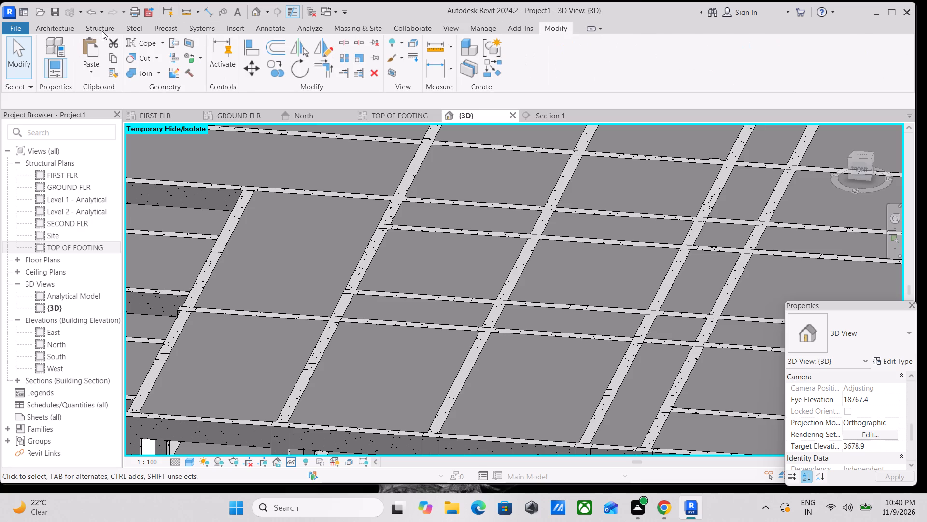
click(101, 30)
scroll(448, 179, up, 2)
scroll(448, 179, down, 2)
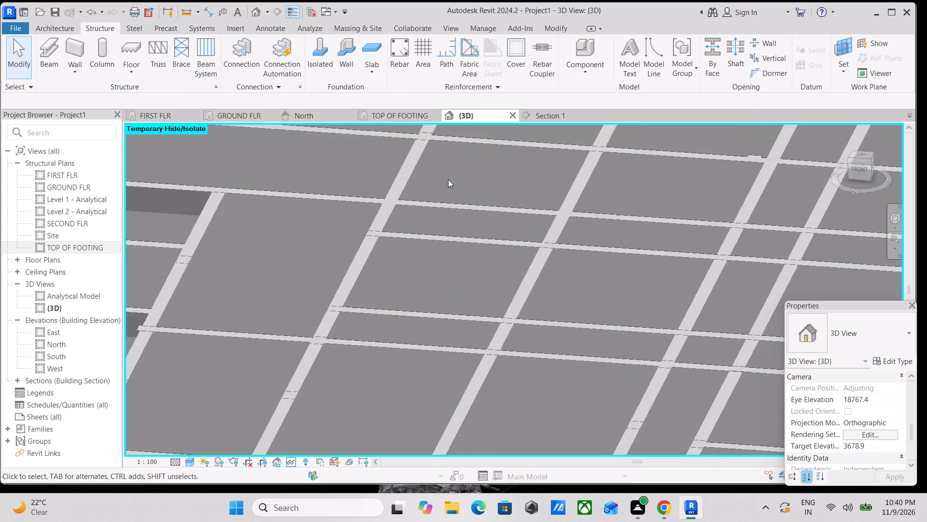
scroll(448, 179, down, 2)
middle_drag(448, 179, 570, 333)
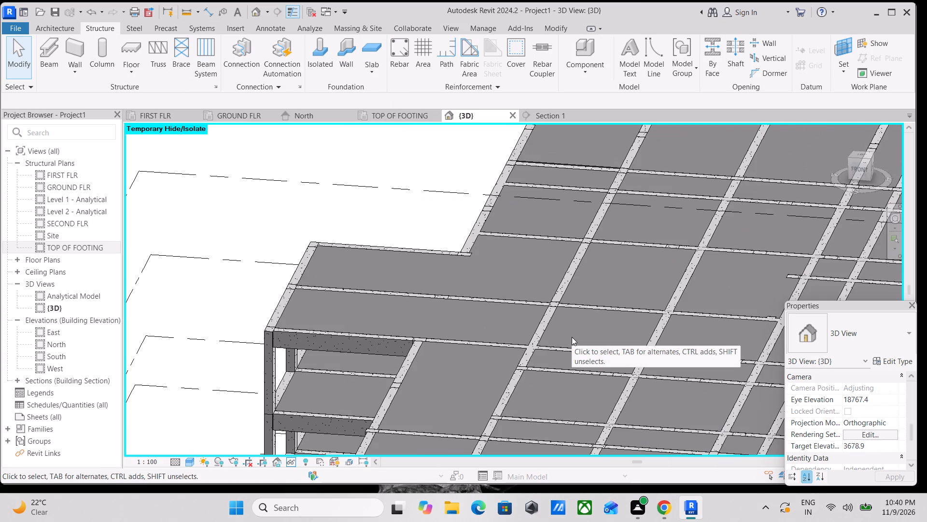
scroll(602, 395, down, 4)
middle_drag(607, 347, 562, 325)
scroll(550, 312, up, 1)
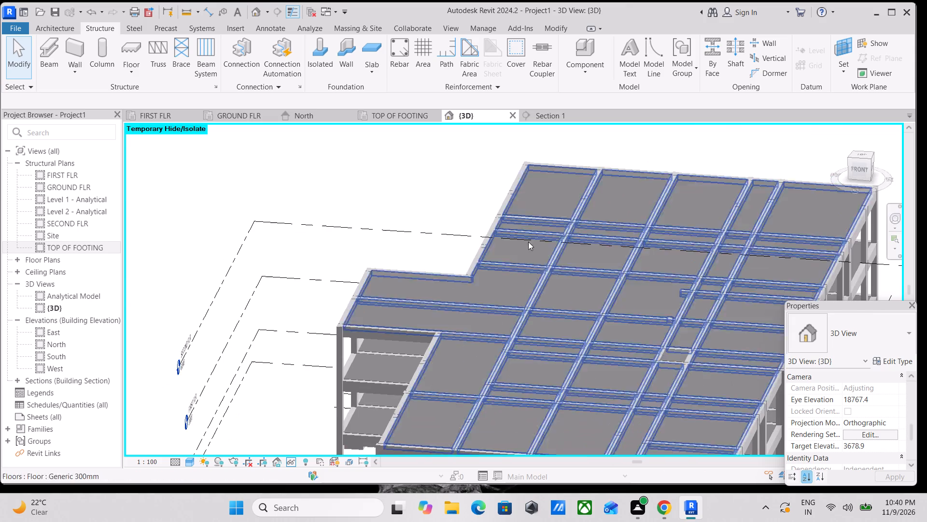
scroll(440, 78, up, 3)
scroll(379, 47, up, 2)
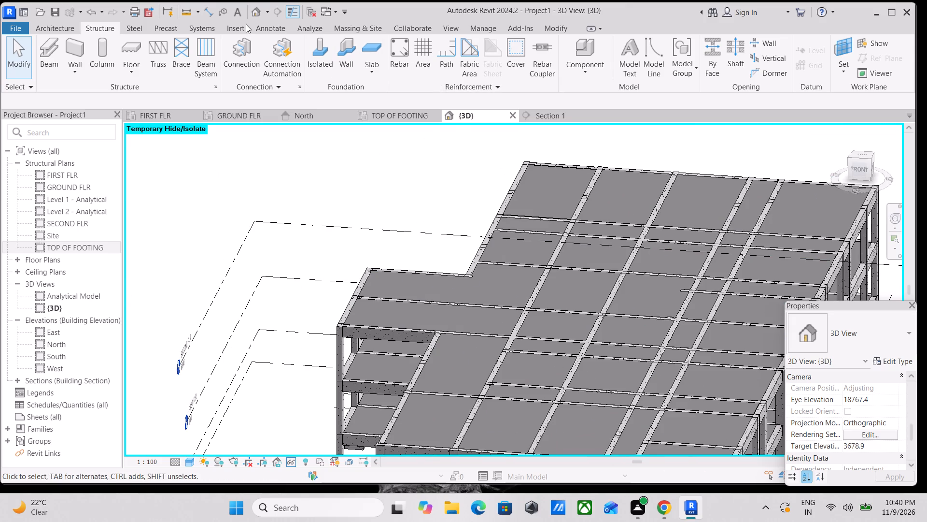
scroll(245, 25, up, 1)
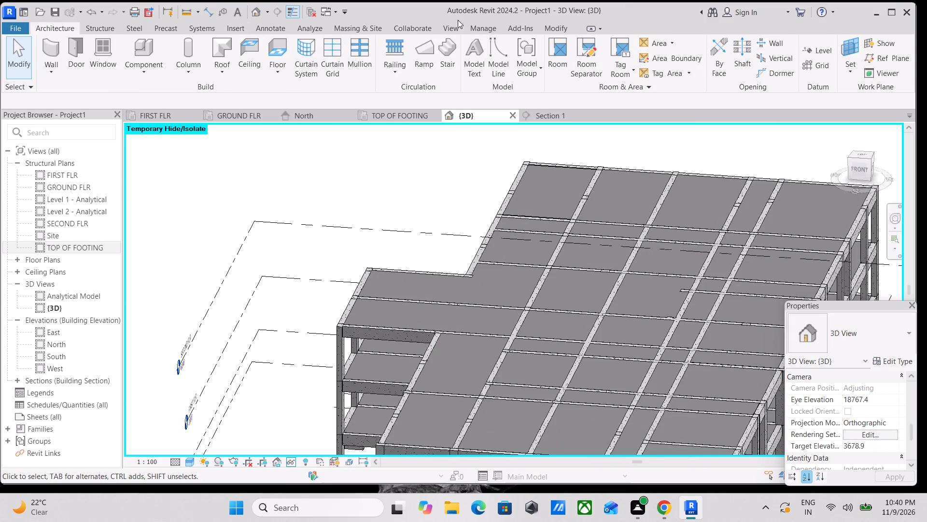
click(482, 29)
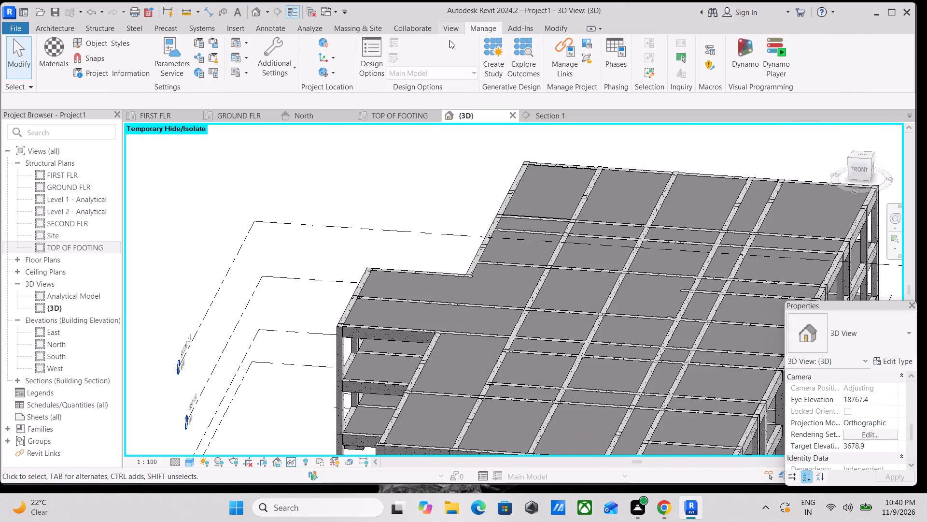
Start a new schedule of quantities and search its categories for COLUMNS.
click(449, 26)
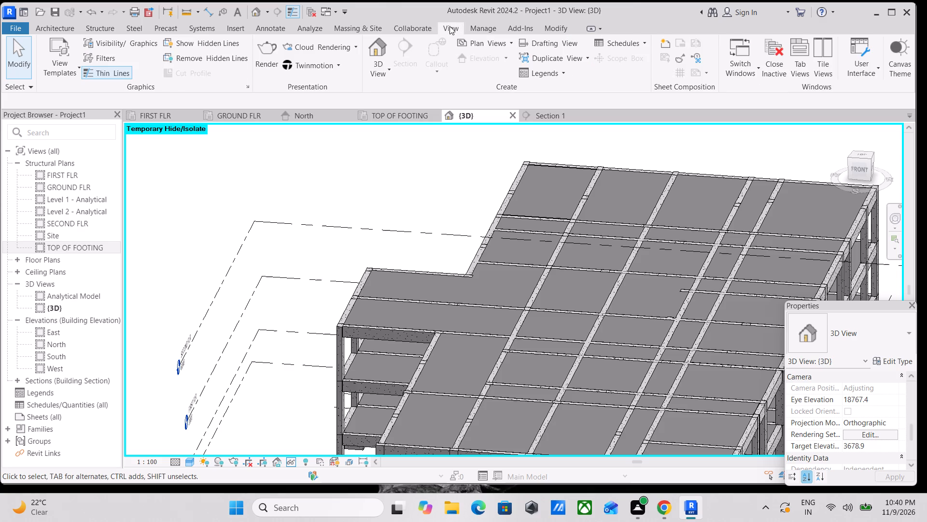
click(629, 41)
click(638, 59)
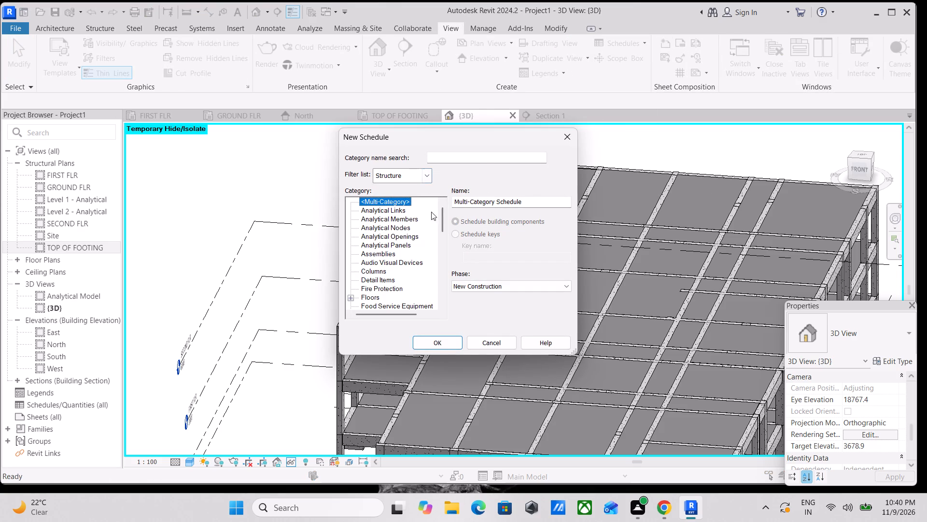
click(480, 159)
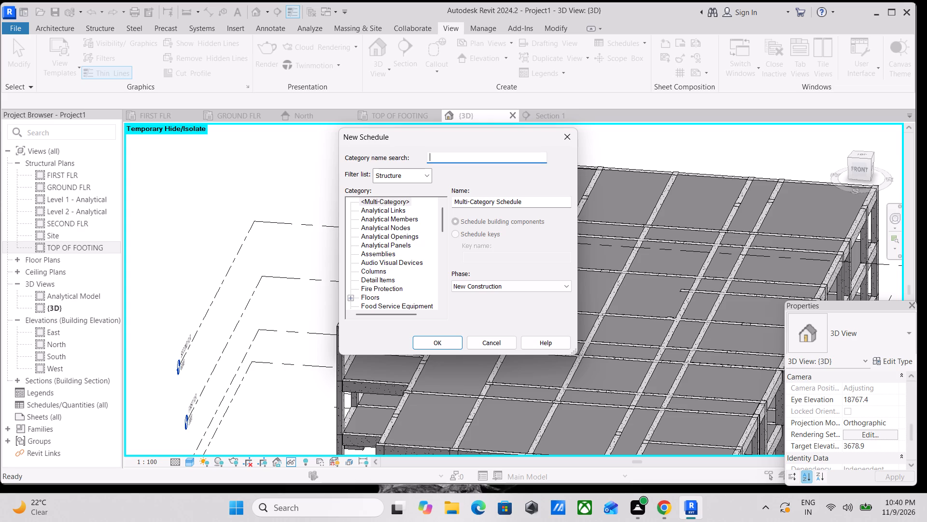
text(COLUMN)
key(s)
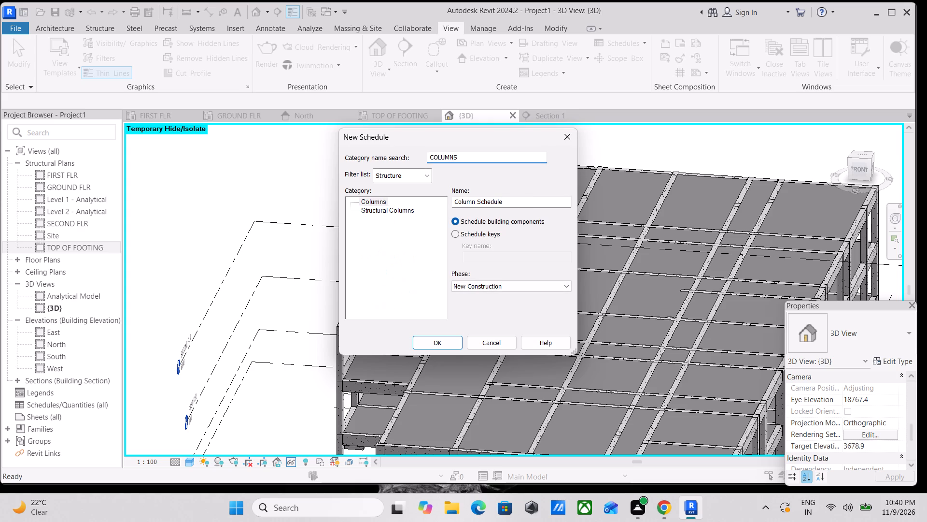
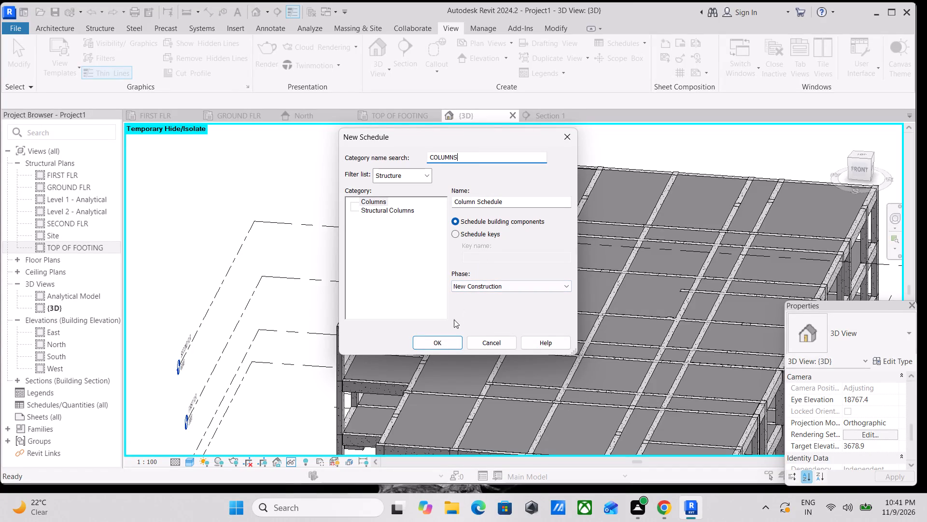
Create a Column Schedule for the Columns category with the fields from Export to IFC through Type IfcGUID, and close its view.
click(443, 337)
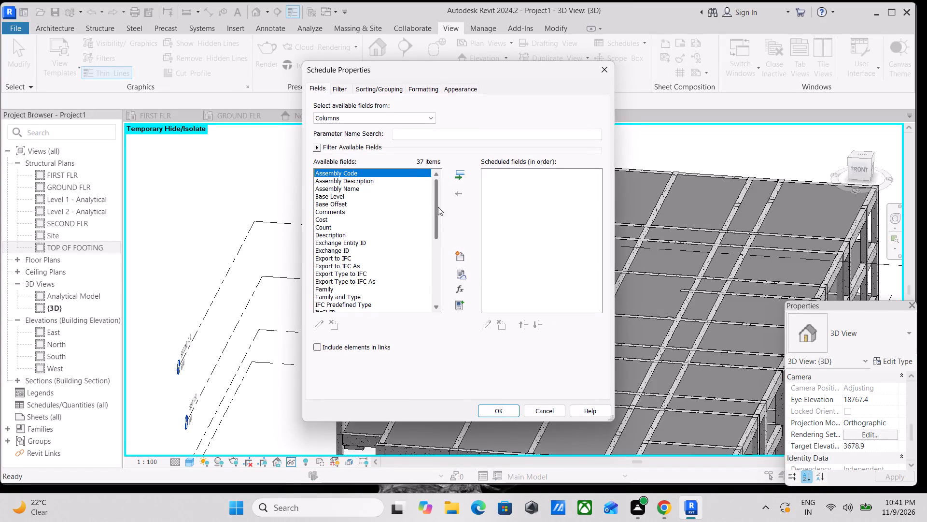
scroll(332, 247, down, 4)
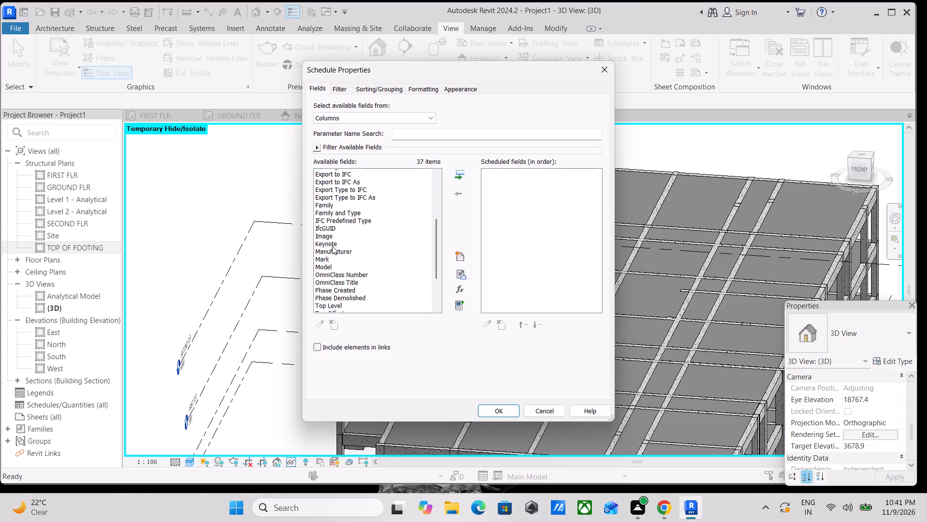
scroll(332, 246, down, 4)
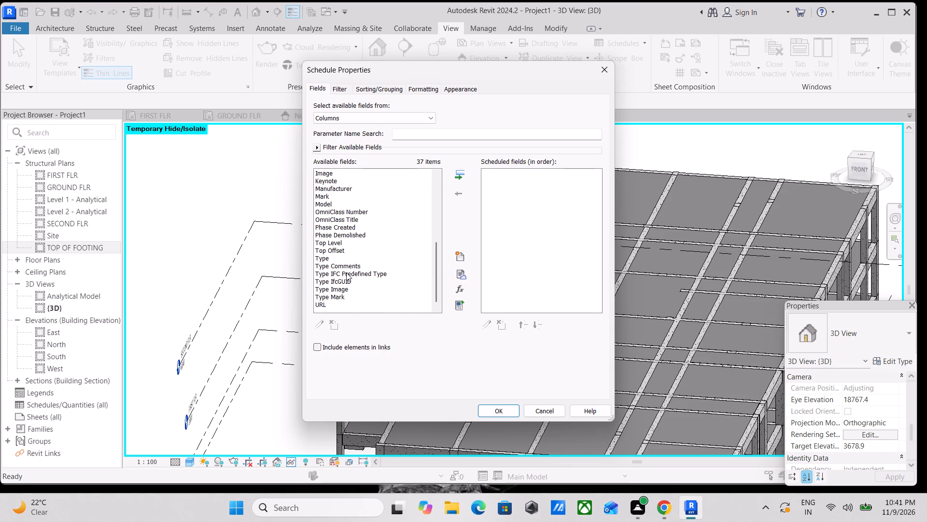
click(328, 247)
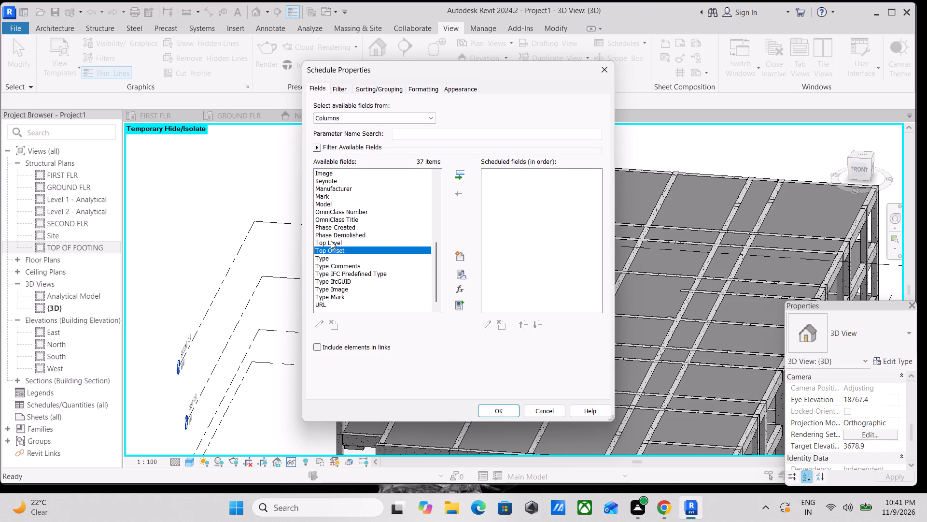
ctrl+click(334, 243)
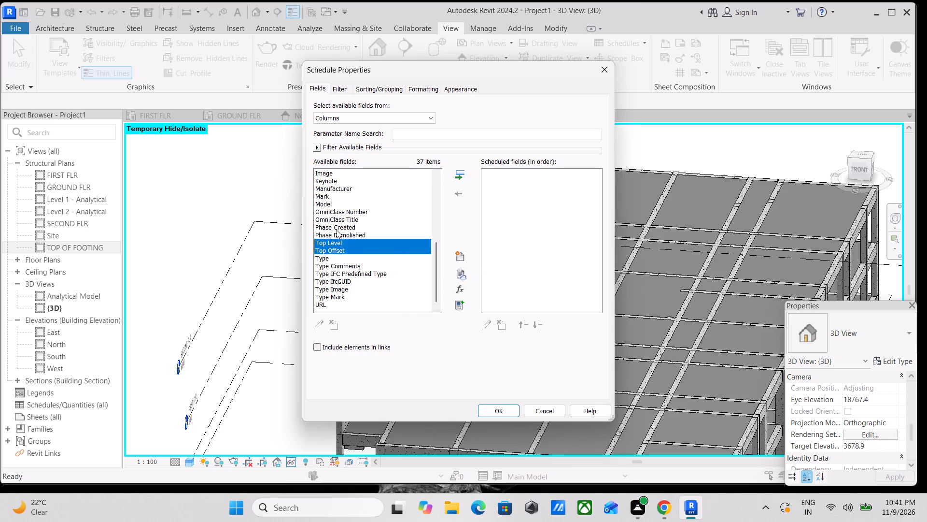
ctrl+click(337, 230)
ctrl+drag(340, 202, 334, 278)
scroll(340, 248, down, 6)
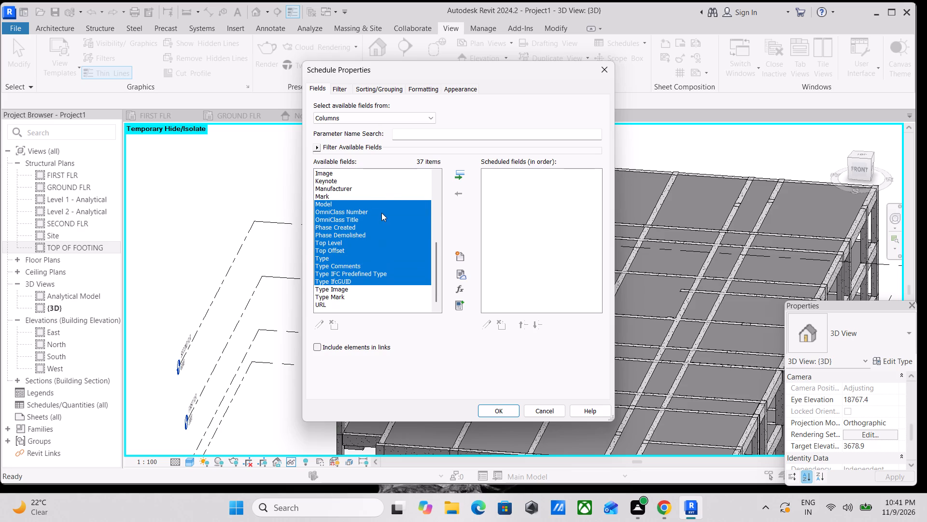
scroll(381, 185, up, 3)
ctrl+drag(380, 184, 361, 294)
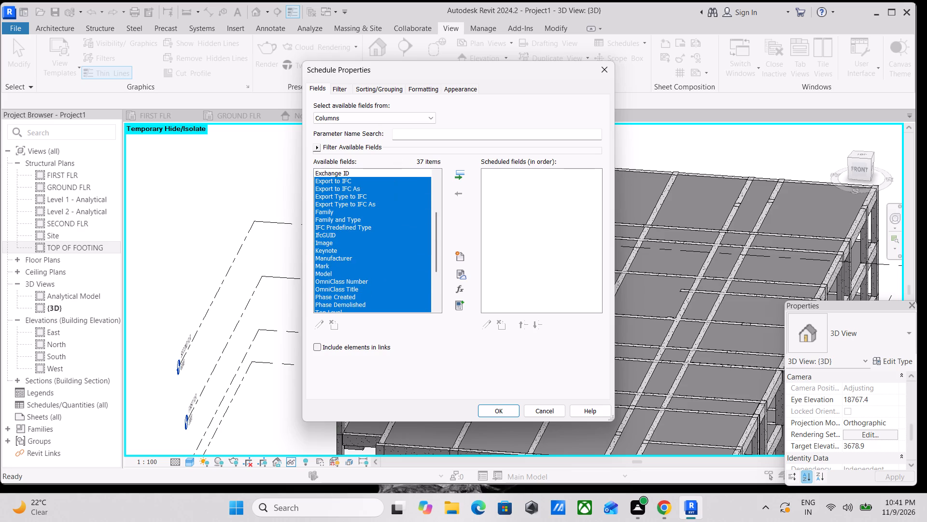
click(462, 175)
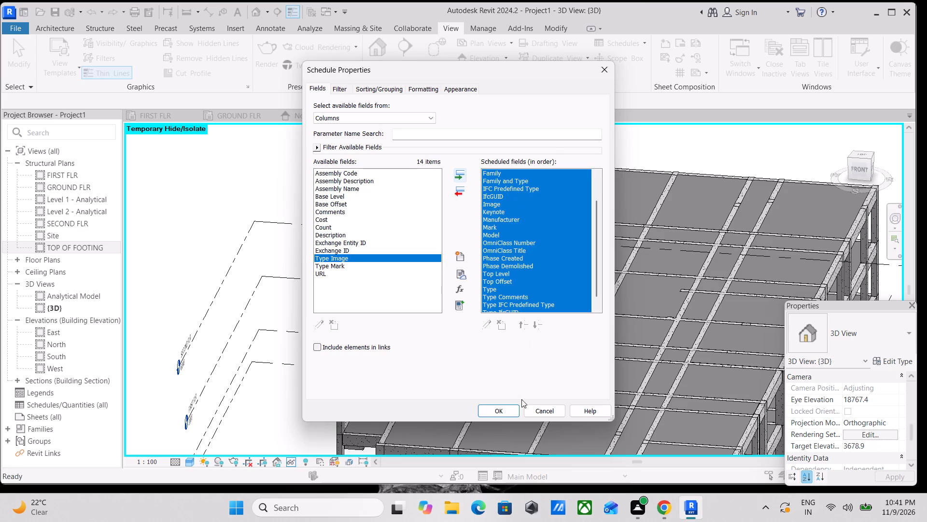
click(502, 410)
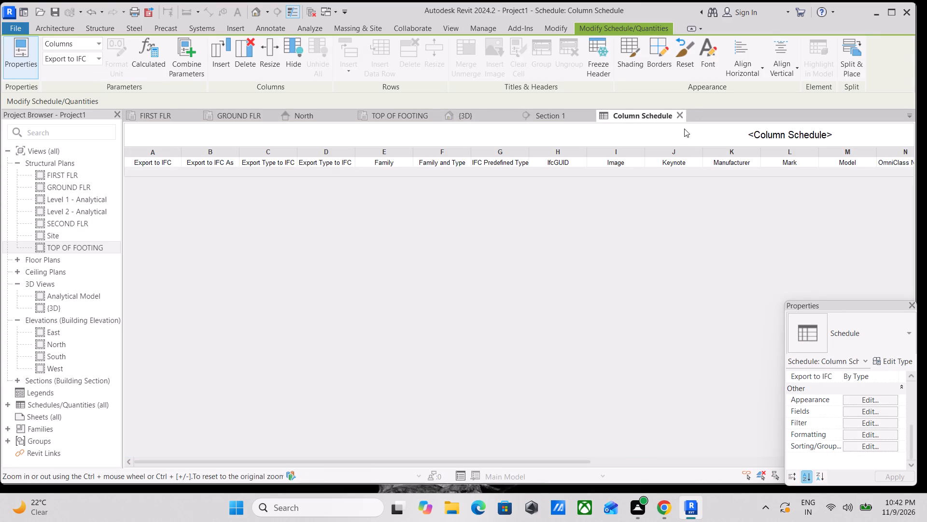
click(684, 113)
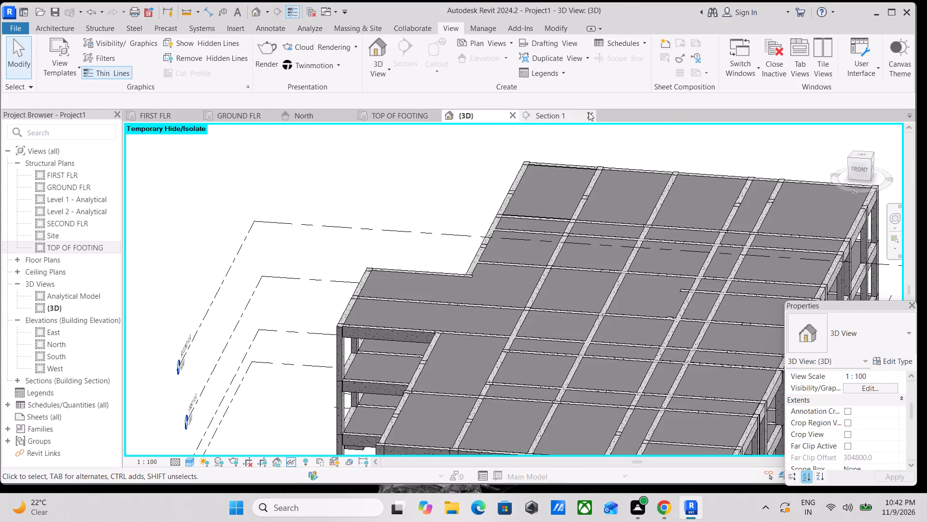
Start another new schedule of quantities and browse its Structure category list.
click(604, 37)
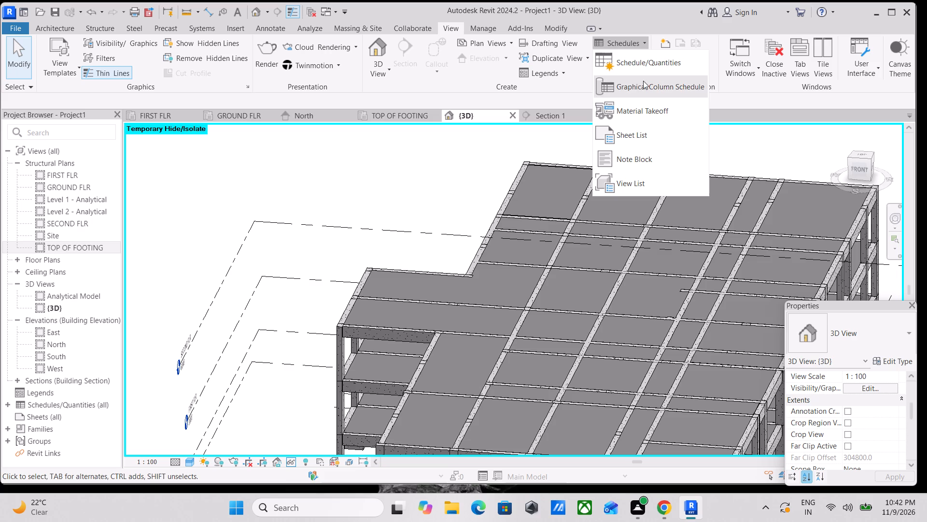
click(648, 66)
scroll(454, 228, down, 2)
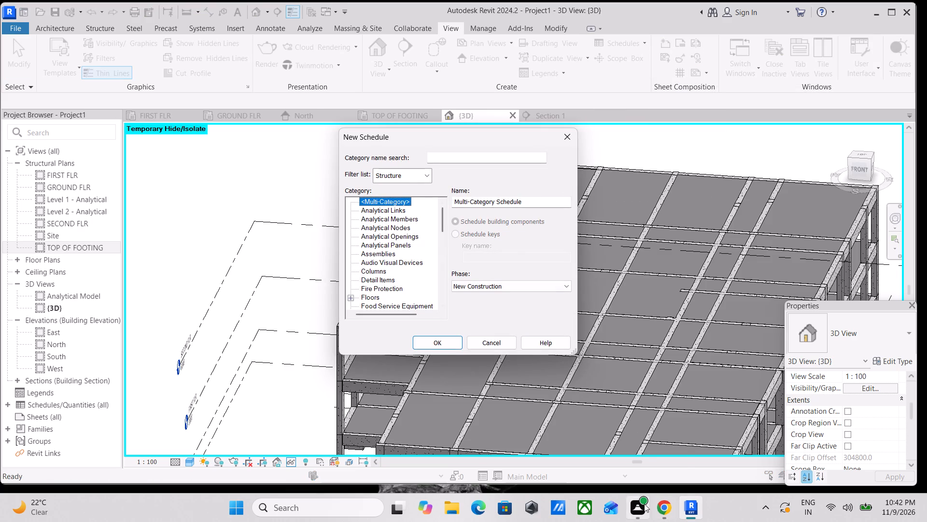
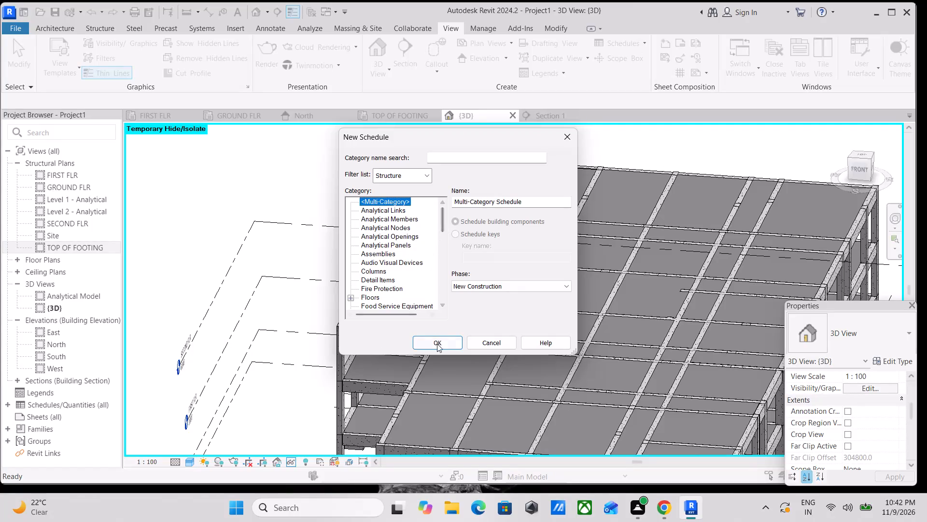
Start a Multi-Category Schedule for the New Construction phase.
click(437, 339)
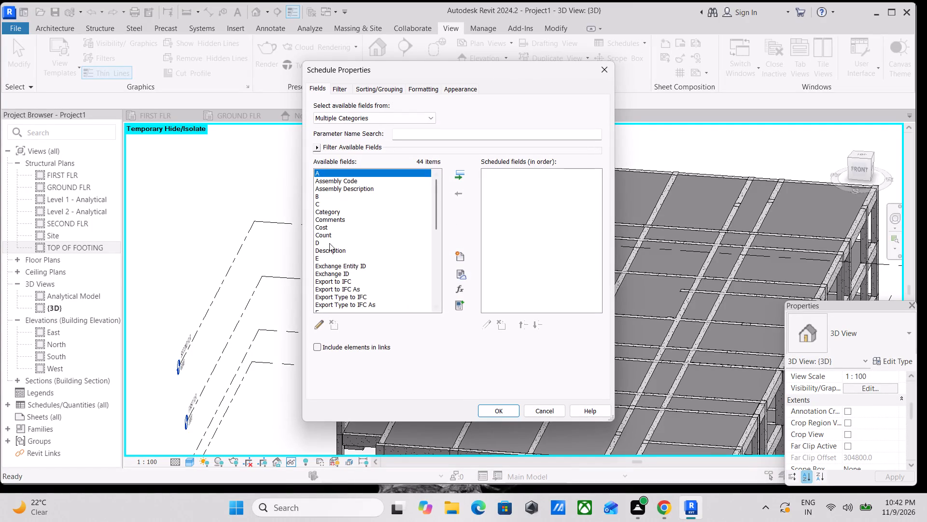
Look through the fields available for the multi-category schedule to find ones suited to the structural elements.
scroll(324, 246, down, 8)
scroll(334, 291, up, 8)
scroll(332, 233, up, 3)
scroll(356, 271, down, 15)
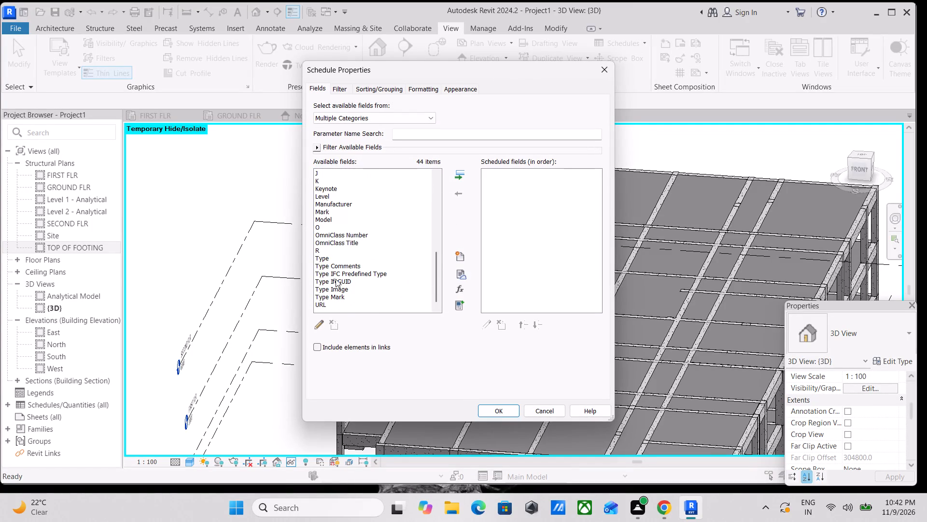
scroll(334, 249, up, 16)
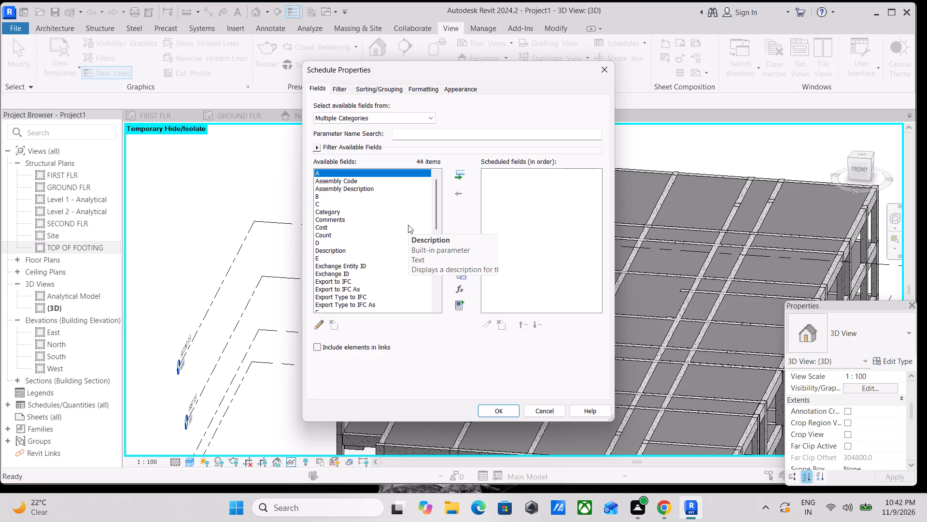
scroll(408, 225, up, 2)
scroll(338, 226, up, 3)
click(324, 226)
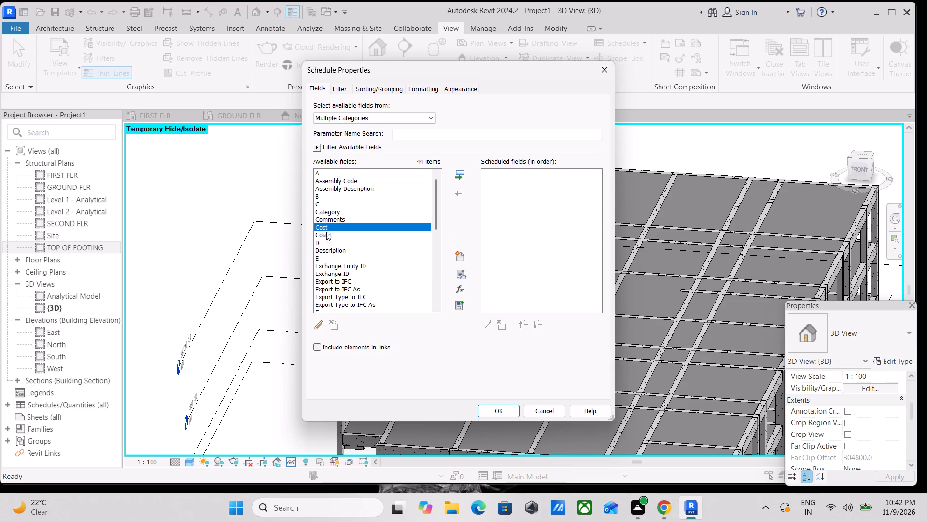
scroll(338, 276, down, 16)
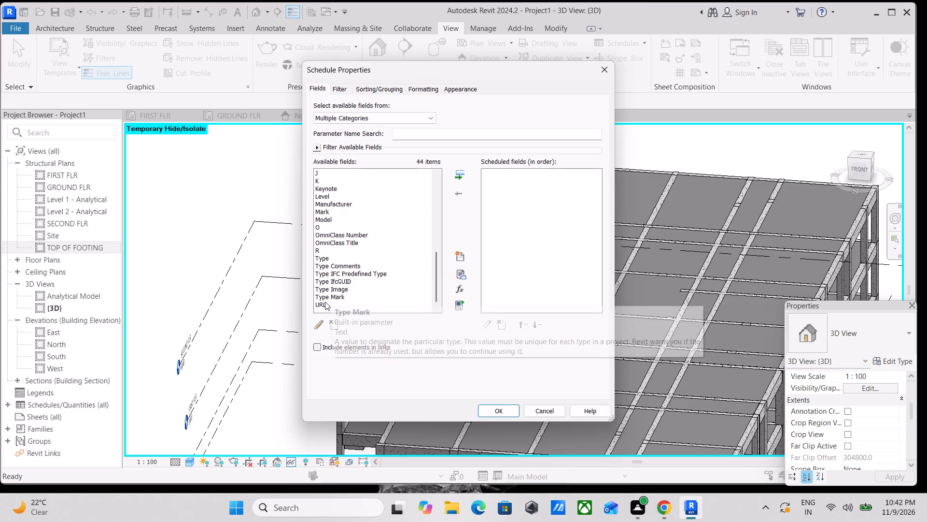
scroll(322, 299, up, 12)
scroll(343, 215, up, 3)
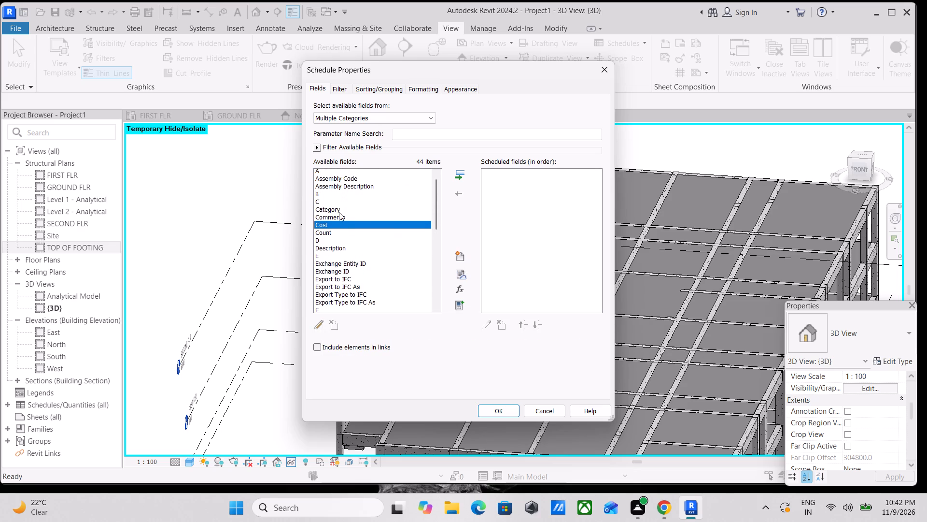
scroll(336, 229, up, 5)
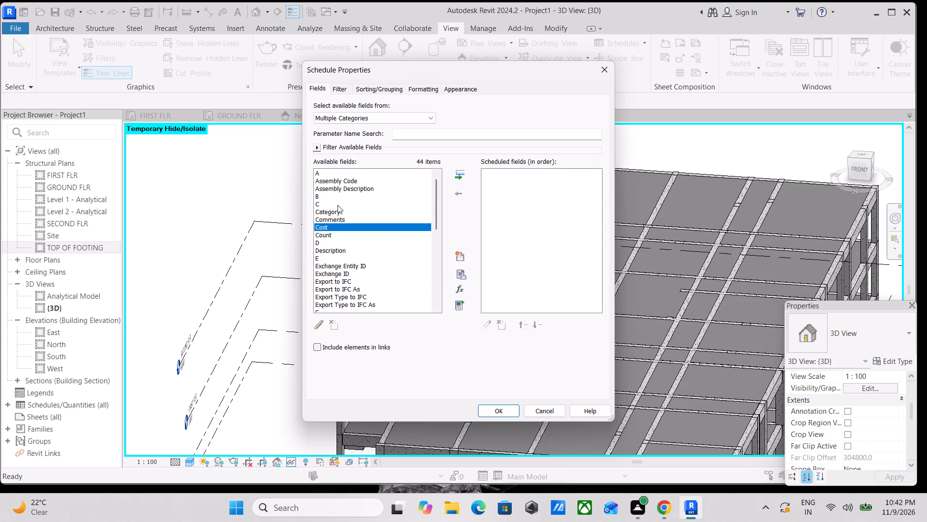
scroll(320, 277, down, 16)
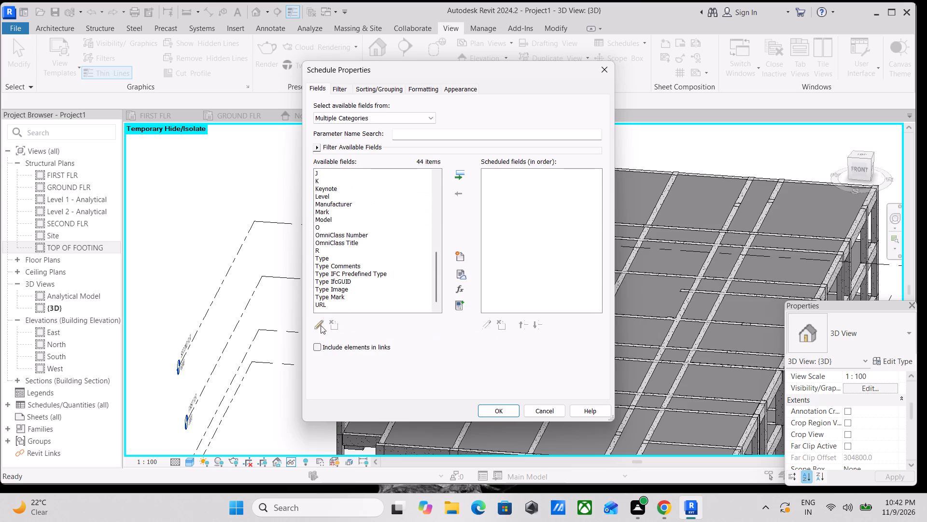
click(331, 250)
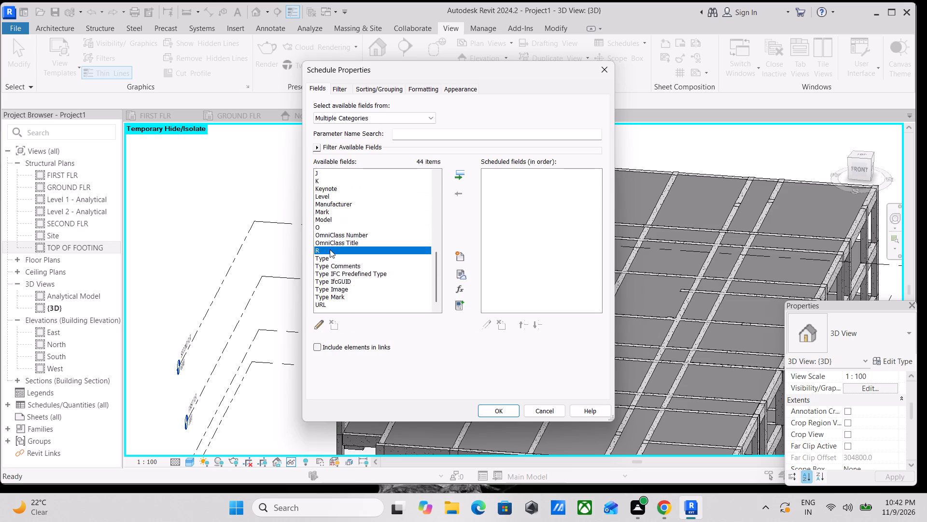
scroll(330, 249, up, 5)
click(316, 287)
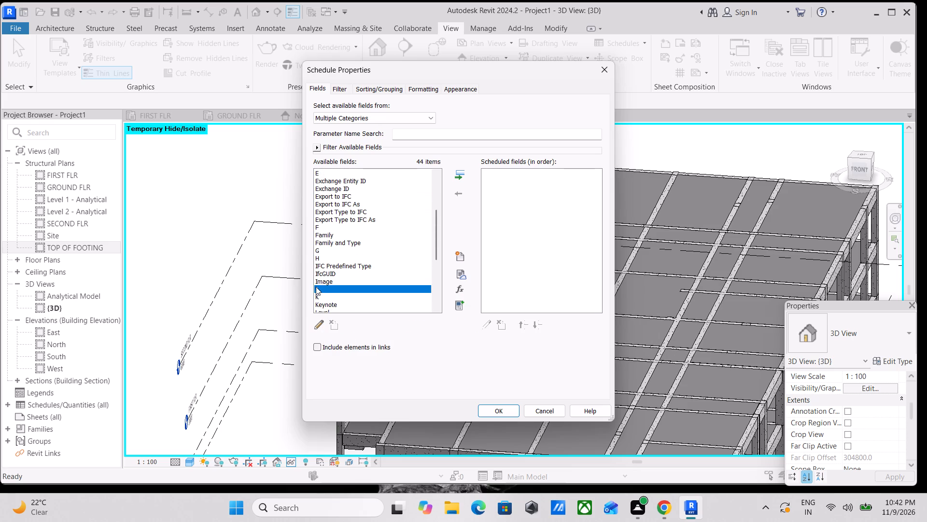
scroll(337, 258, down, 2)
scroll(337, 258, up, 4)
Search the available schedule parameters for COLUMNS, and clear the search again.
drag(431, 138, 434, 129)
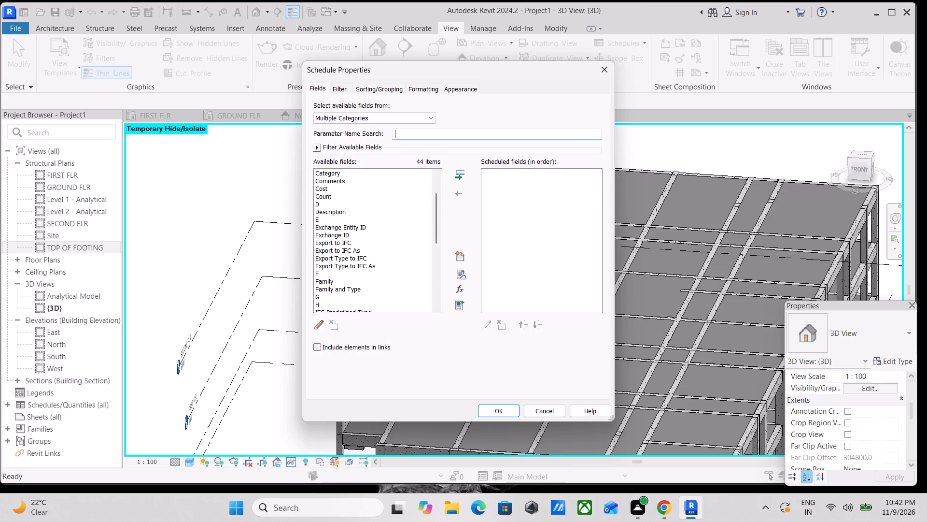
drag(434, 129, 436, 123)
scroll(926, 385, up, 1)
click(430, 118)
click(431, 117)
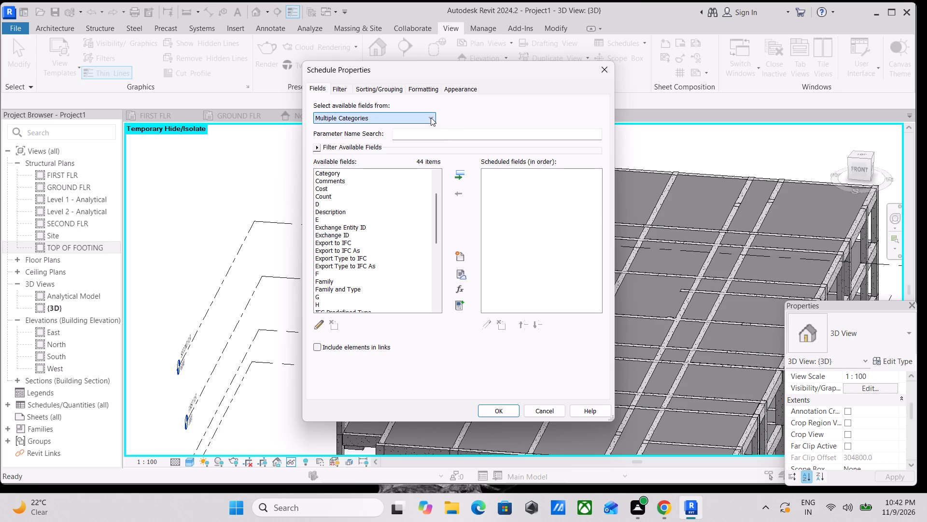
click(446, 134)
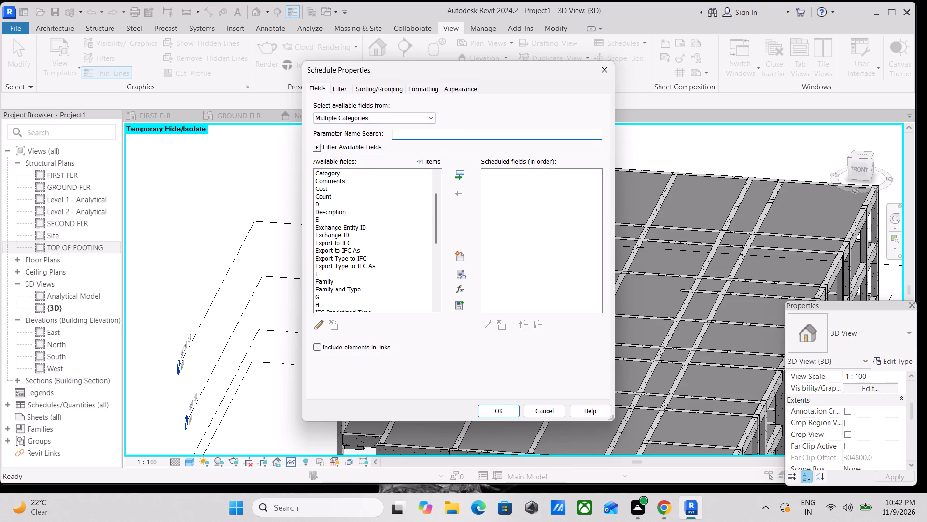
text(COLUMN)
key(s)
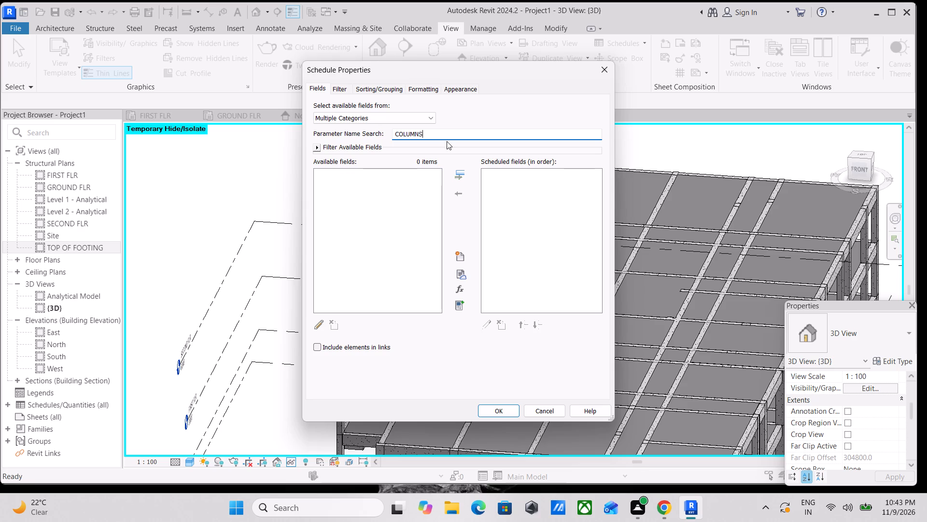
key(Return)
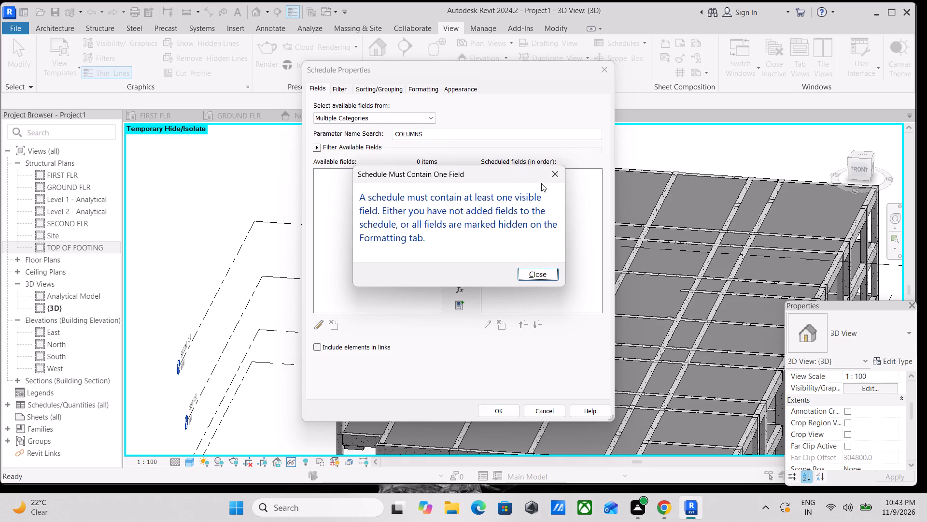
click(557, 174)
scroll(555, 175, down, 3)
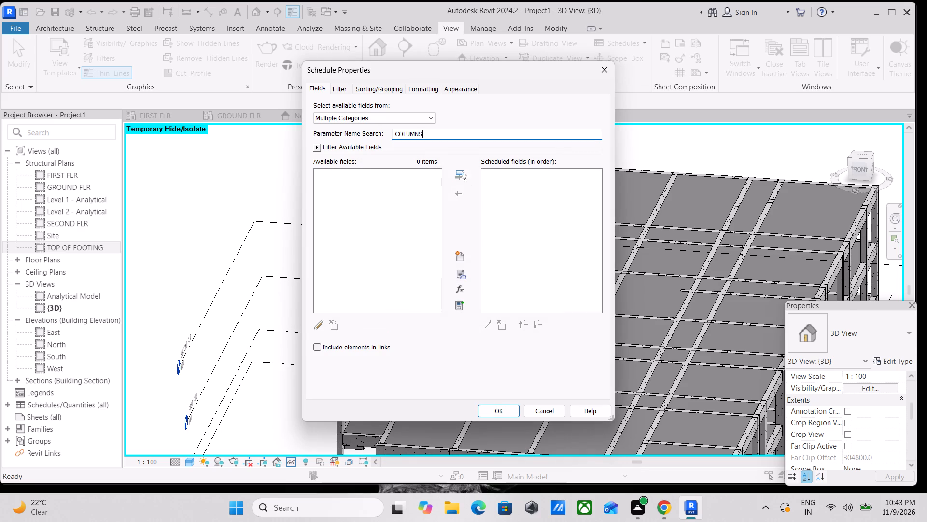
drag(433, 133, 368, 135)
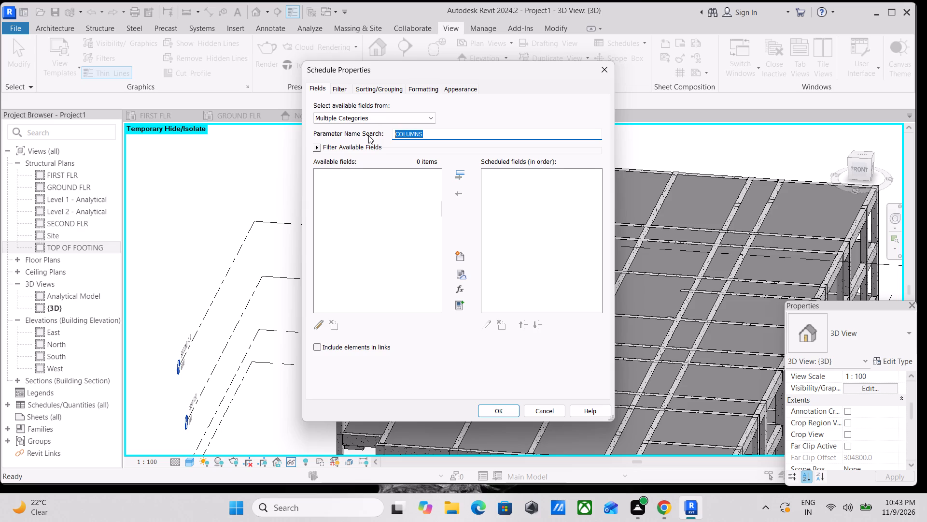
key(BackSpace)
Look through the full list of available fields again, from the Type and URL entries back to the beginning.
scroll(365, 245, down, 2)
scroll(432, 234, up, 2)
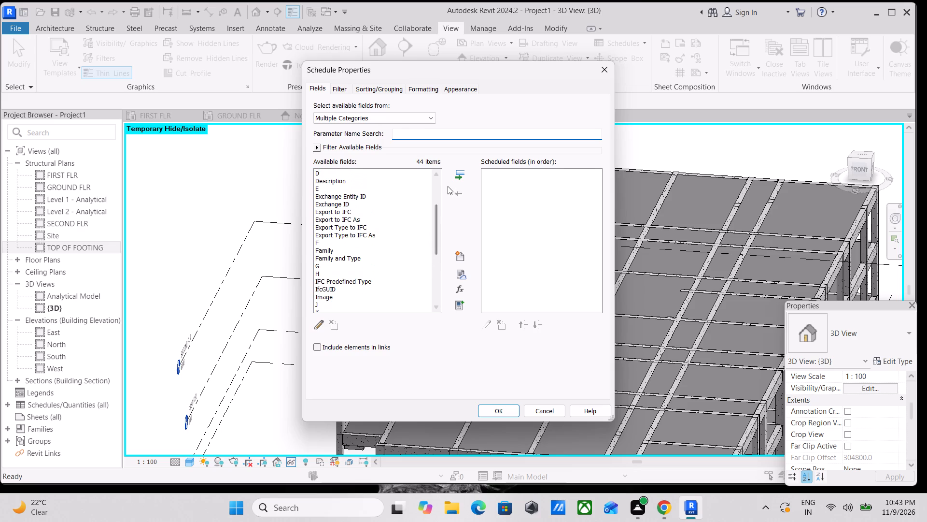
scroll(285, 230, down, 2)
scroll(353, 292, down, 11)
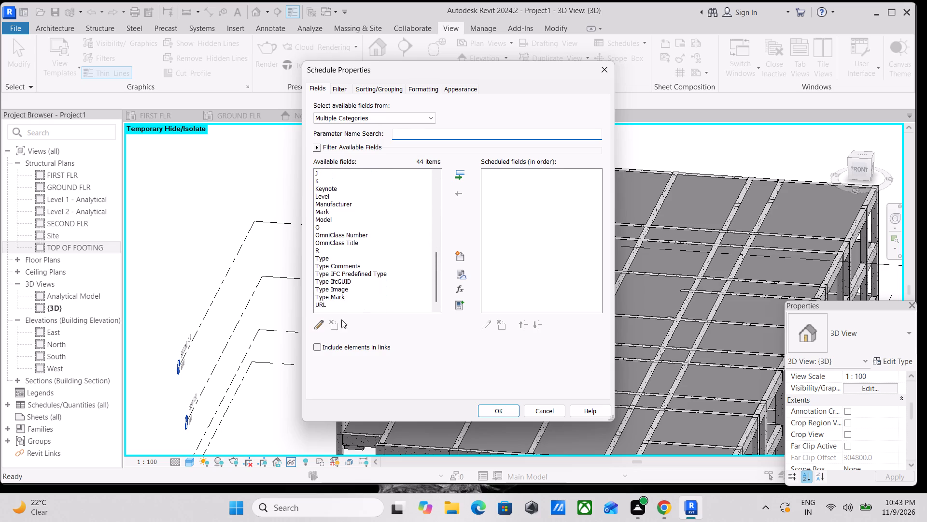
click(327, 304)
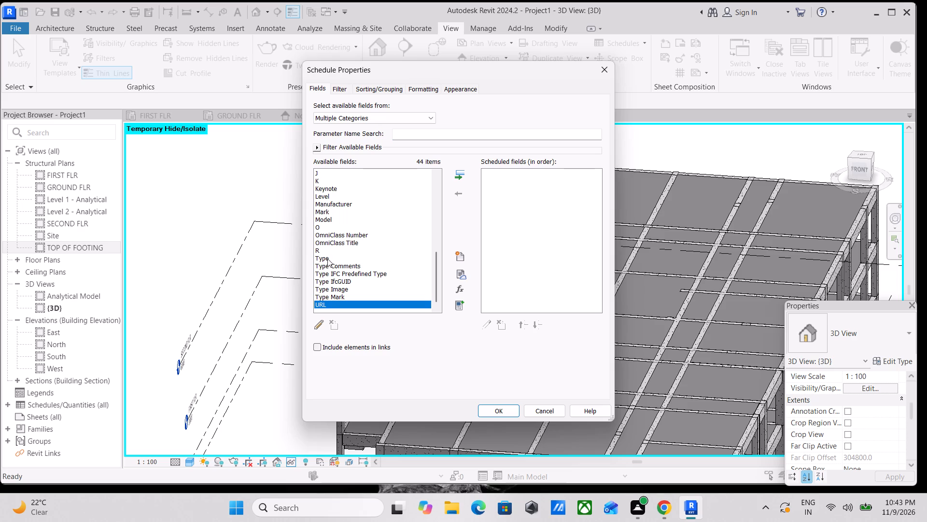
click(325, 251)
click(332, 261)
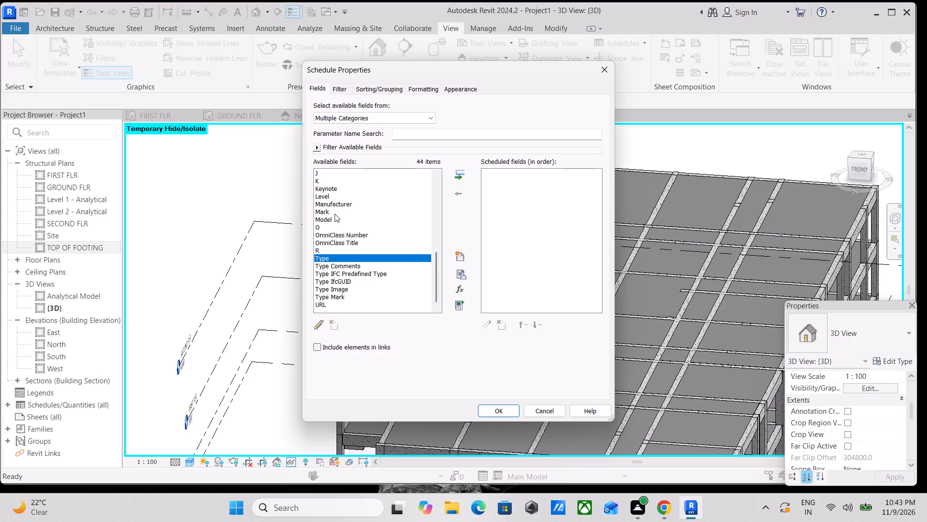
scroll(326, 213, up, 5)
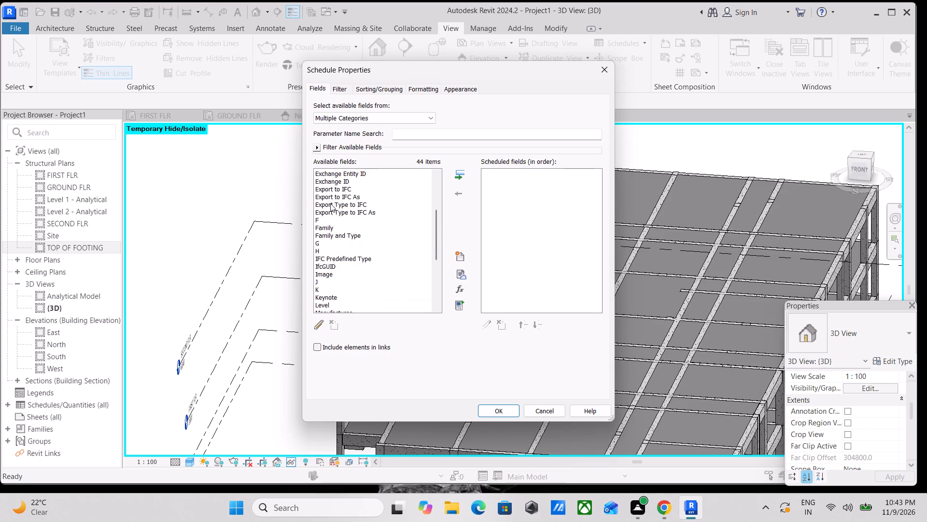
scroll(333, 219, up, 8)
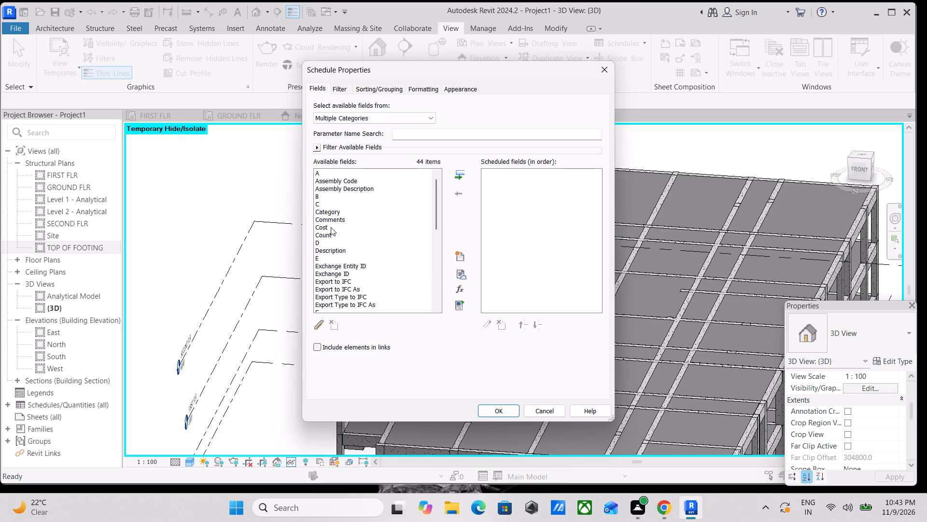
Add the Category, Comments, Cost, Count and D fields to the scheduled fields.
click(328, 228)
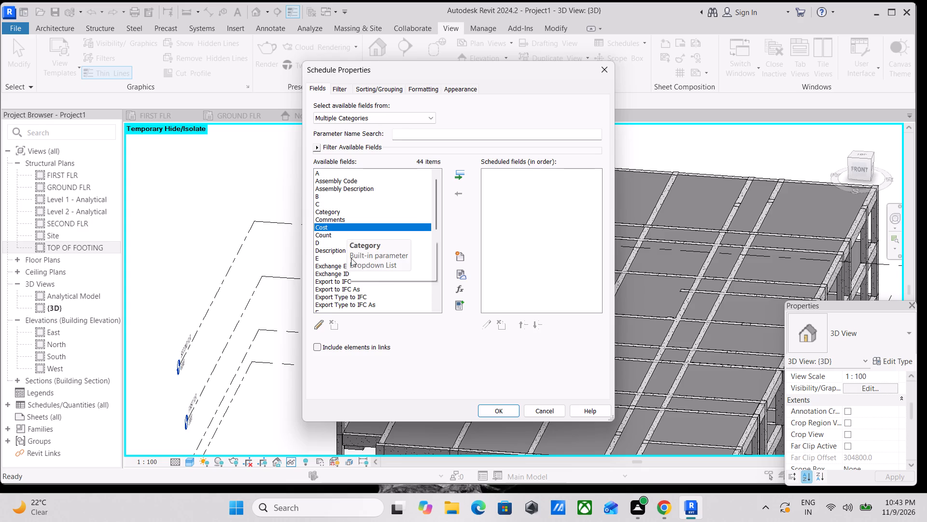
ctrl+click(342, 217)
ctrl+click(336, 208)
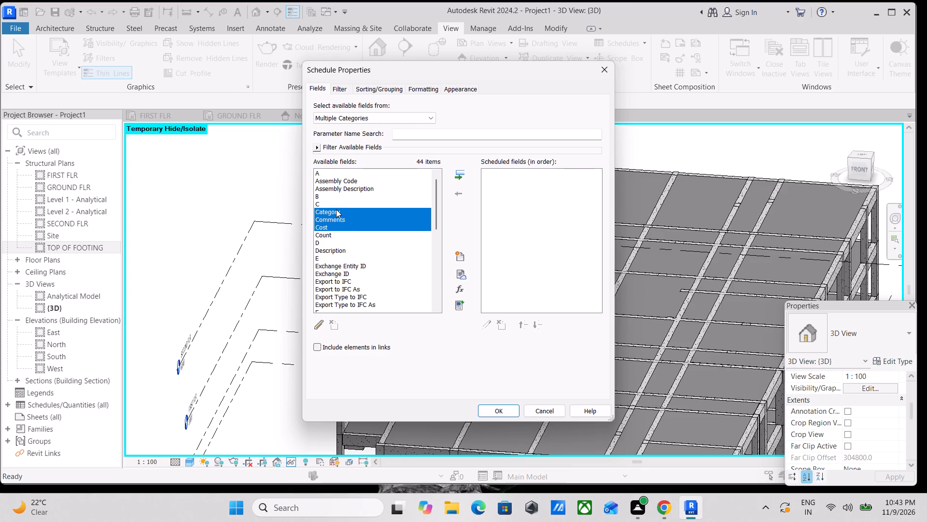
ctrl+click(330, 239)
ctrl+click(332, 228)
ctrl+click(332, 235)
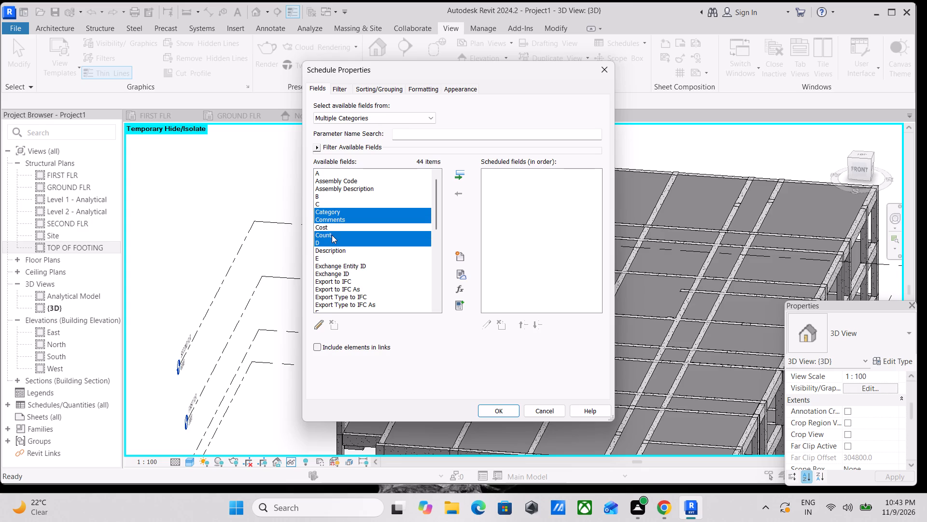
ctrl+click(332, 228)
click(462, 174)
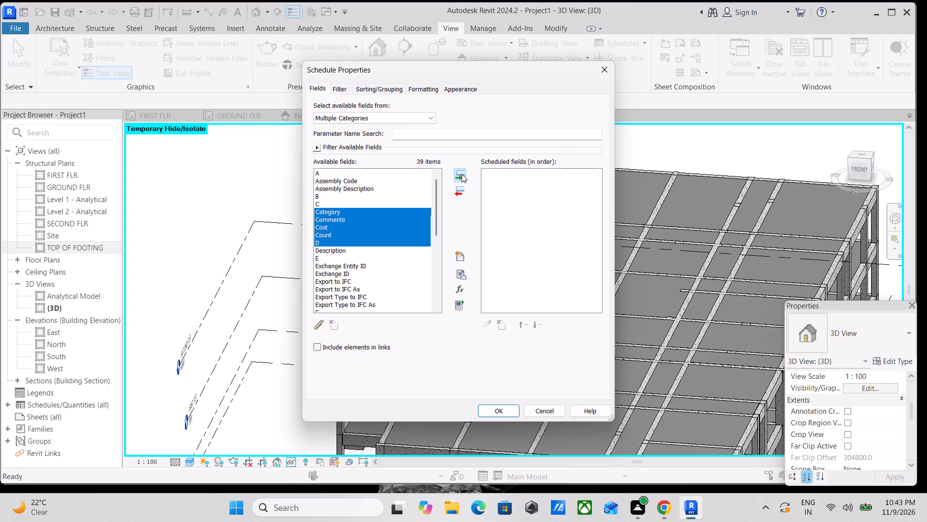
Highlight the Family, Family and Type and G fields without adding them, and create the multi-category schedule.
scroll(429, 269, down, 2)
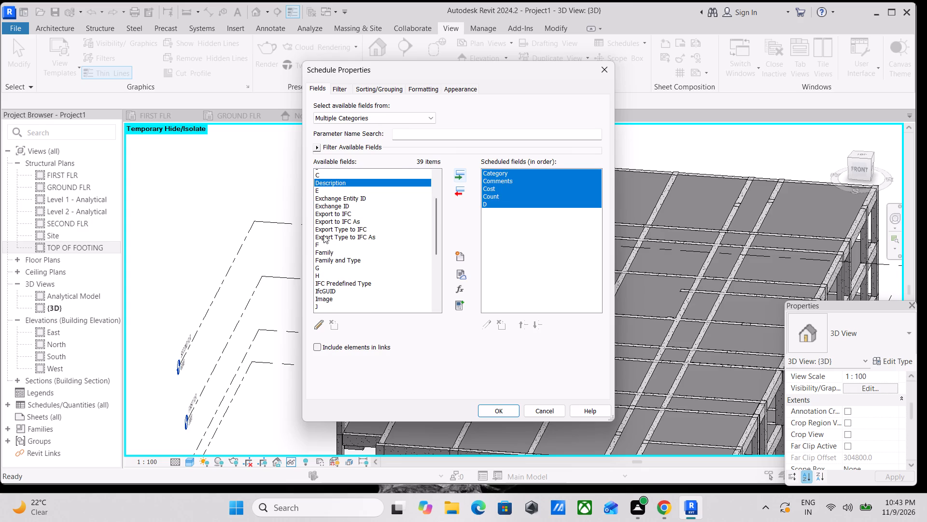
click(323, 234)
click(337, 242)
click(336, 238)
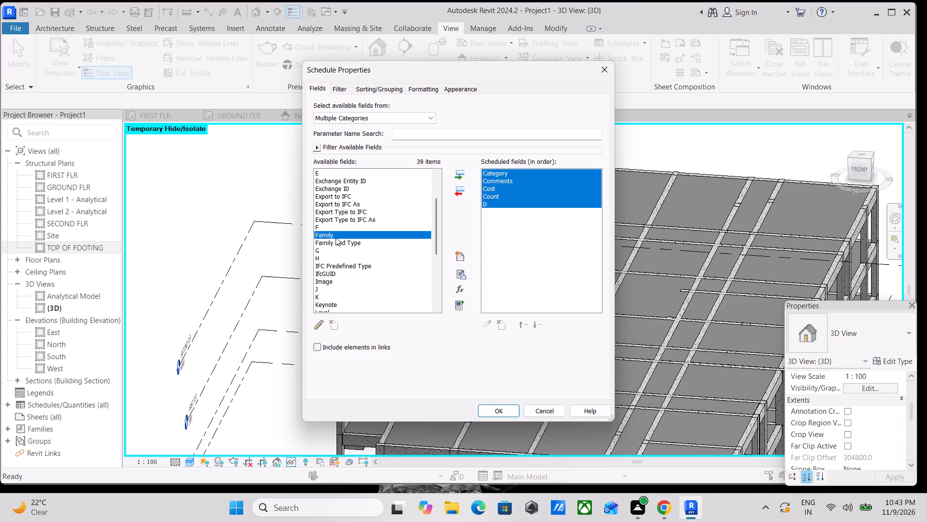
ctrl+click(345, 248)
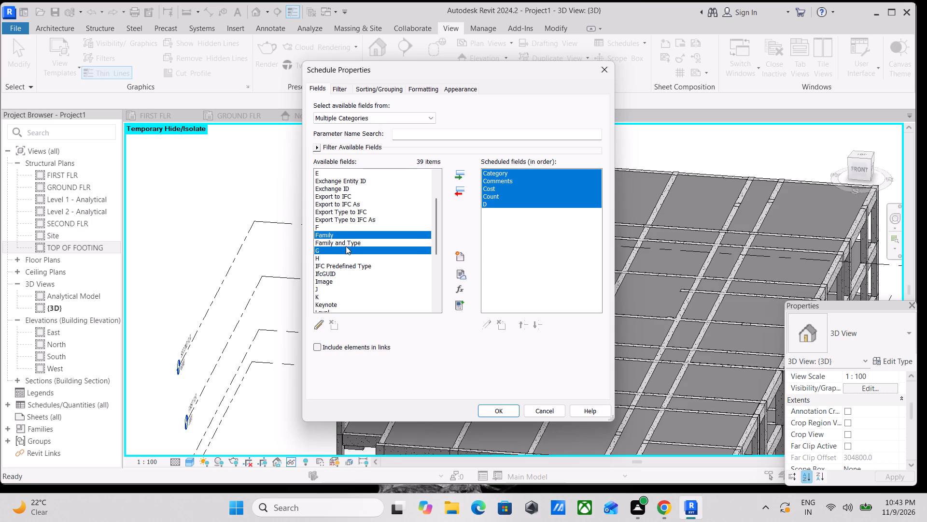
ctrl+click(345, 240)
click(497, 408)
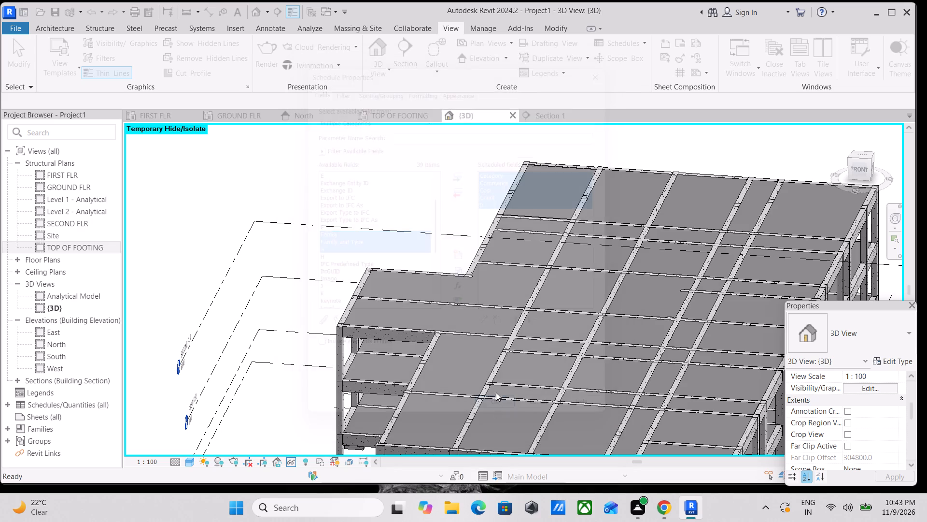
Look through the rows of the new multi-category schedule to review the listed elements and their counts.
scroll(328, 239, up, 2)
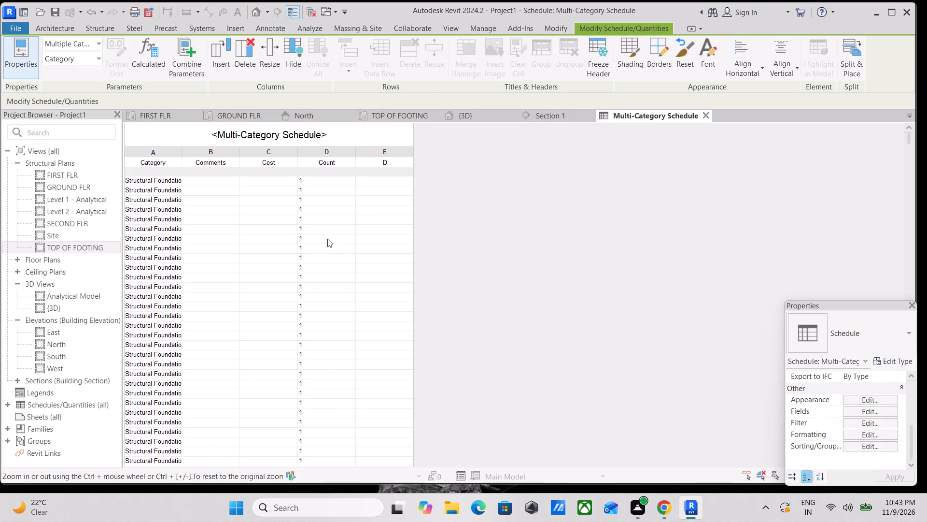
scroll(327, 239, up, 1)
scroll(360, 175, up, 2)
scroll(322, 256, down, 2)
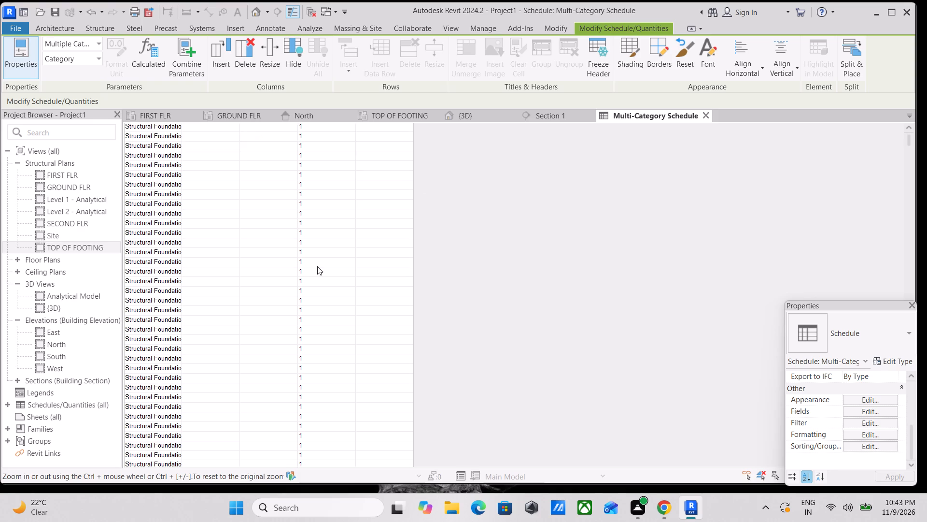
scroll(317, 266, down, 11)
scroll(300, 295, up, 9)
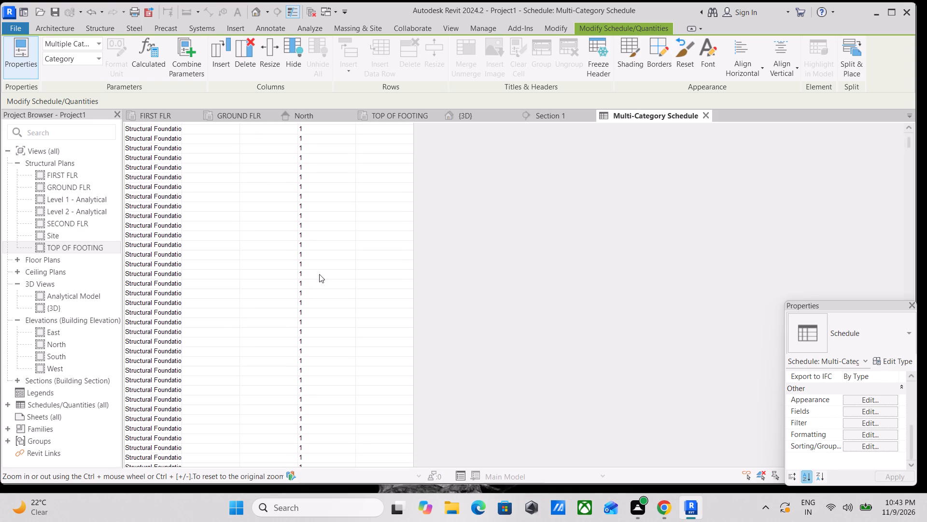
Leave the multi-category schedule for the {3D} view and examine the building's overall frame, roof level and outer corners.
scroll(389, 183, up, 3)
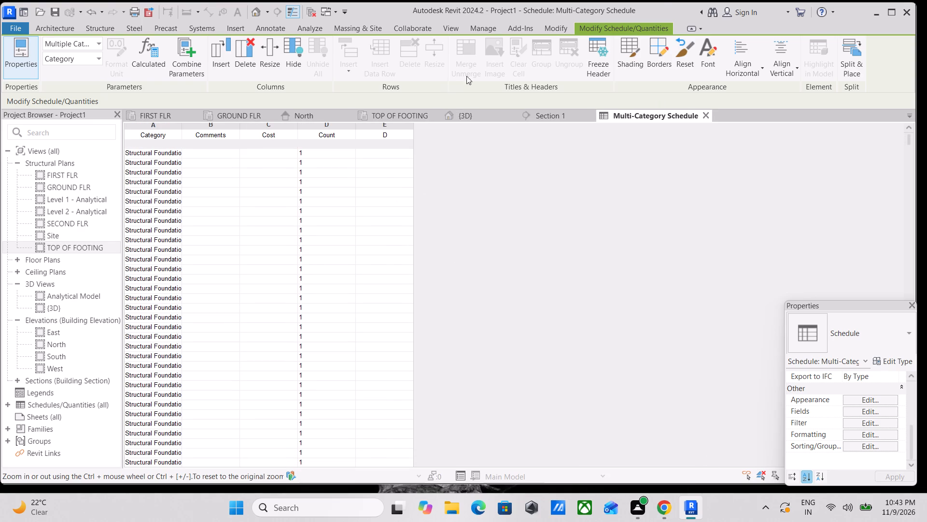
click(457, 113)
scroll(620, 261, down, 5)
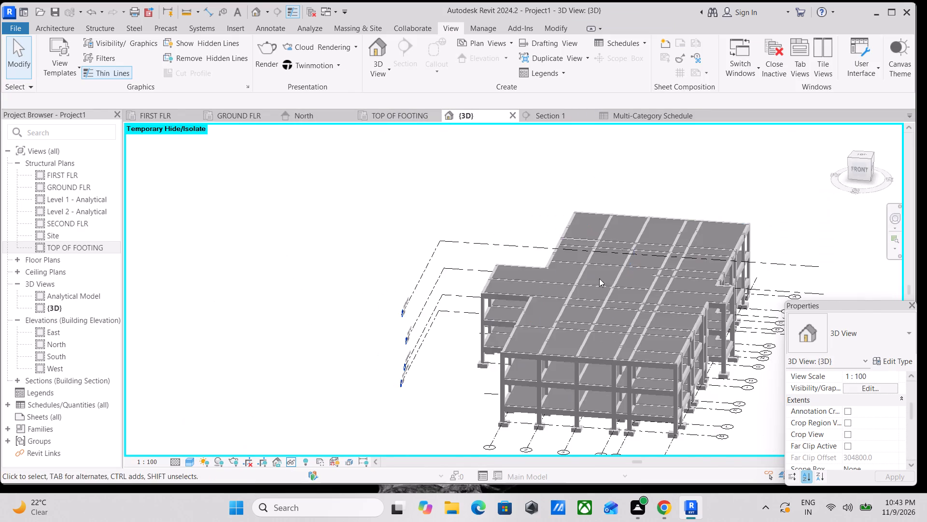
scroll(591, 280, down, 2)
middle_drag(570, 270, 491, 223)
shift+middle_drag(506, 265, 657, 217)
scroll(657, 222, up, 1)
shift+middle_drag(545, 237, 673, 333)
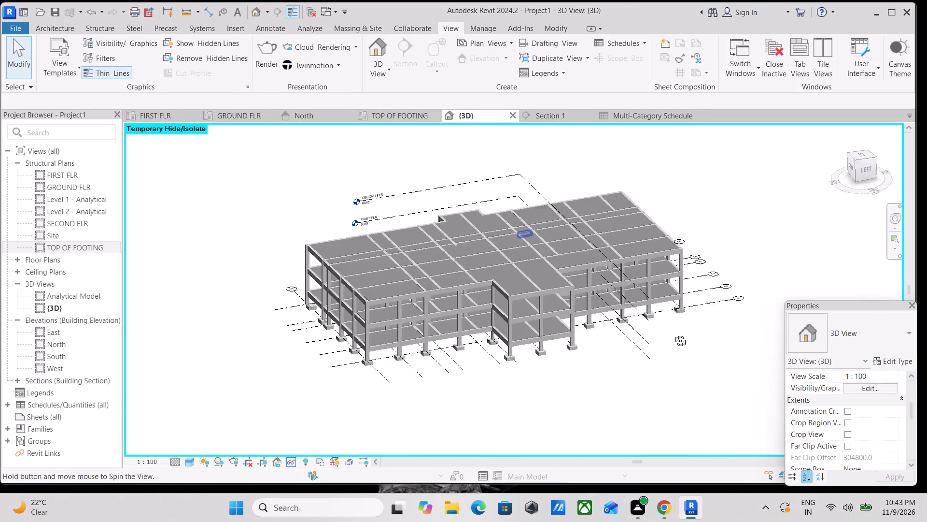
shift+middle_drag(673, 333, 675, 334)
scroll(675, 333, up, 6)
middle_drag(590, 277, 616, 297)
scroll(615, 297, up, 8)
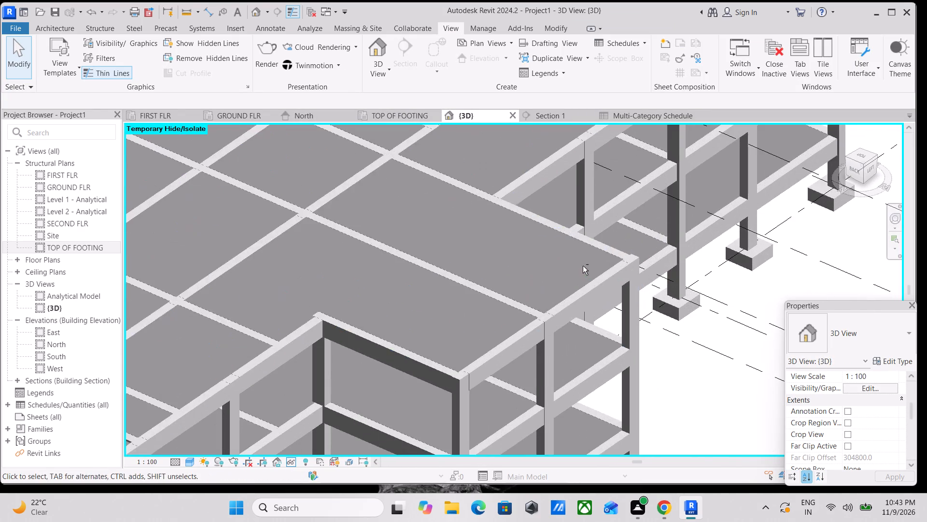
shift+middle_drag(583, 265, 533, 219)
shift+scroll(533, 219, down, 5)
middle_drag(569, 262, 602, 233)
shift+scroll(604, 235, up, 1)
shift+scroll(594, 248, down, 1)
shift+middle_drag(593, 248, 638, 216)
scroll(641, 221, up, 1)
scroll(618, 246, down, 3)
middle_drag(618, 246, 693, 310)
middle_drag(595, 275, 635, 212)
shift+scroll(662, 311, up, 2)
Examine the frame's columns, beams and storey levels from the side elevations, down to the footings.
middle_drag(657, 306, 551, 162)
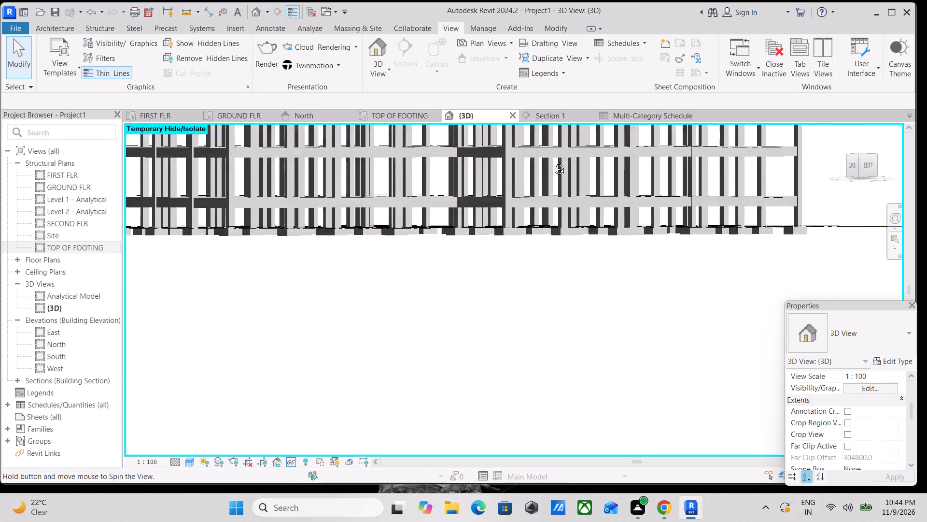
middle_drag(551, 162, 550, 154)
shift+scroll(550, 157, up, 1)
scroll(551, 181, down, 3)
middle_drag(551, 183, 629, 307)
shift+middle_drag(578, 260, 512, 350)
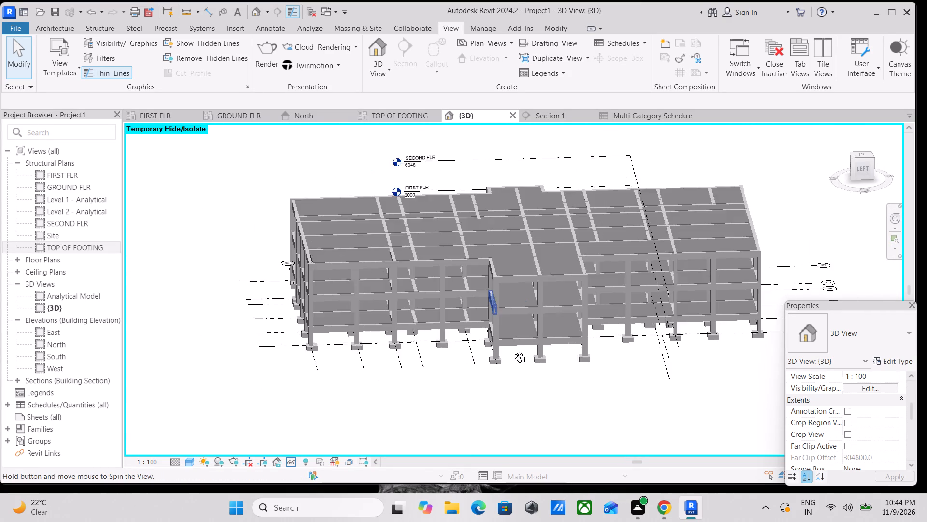
shift+middle_drag(512, 350, 512, 350)
scroll(512, 350, up, 1)
scroll(584, 308, down, 1)
middle_drag(584, 308, 424, 274)
scroll(613, 297, up, 1)
middle_drag(612, 296, 684, 300)
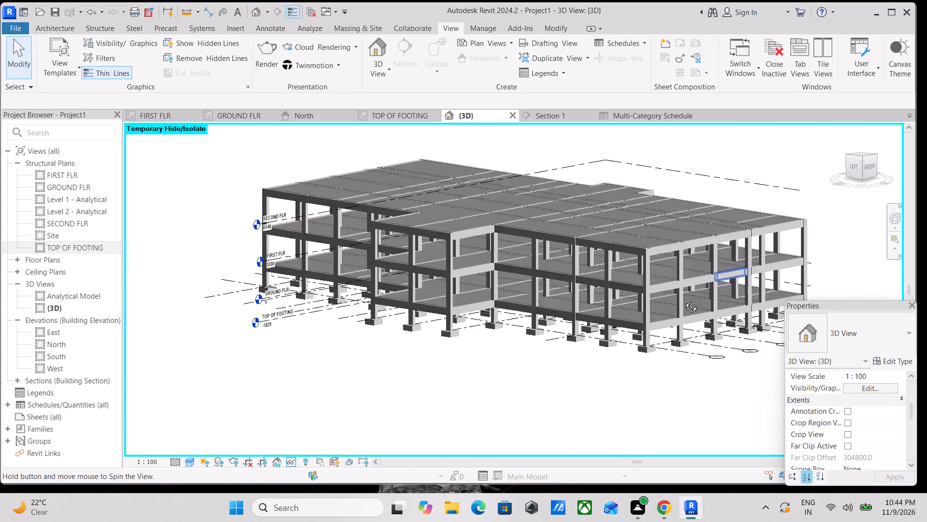
middle_drag(684, 300, 683, 299)
Examine the top-level beam grid and slab panels from above, including the short beam stubs in the middle bays.
middle_drag(628, 246, 678, 325)
scroll(678, 325, up, 3)
middle_drag(651, 292, 567, 337)
shift+scroll(570, 337, up, 1)
scroll(587, 319, down, 2)
middle_drag(587, 319, 587, 318)
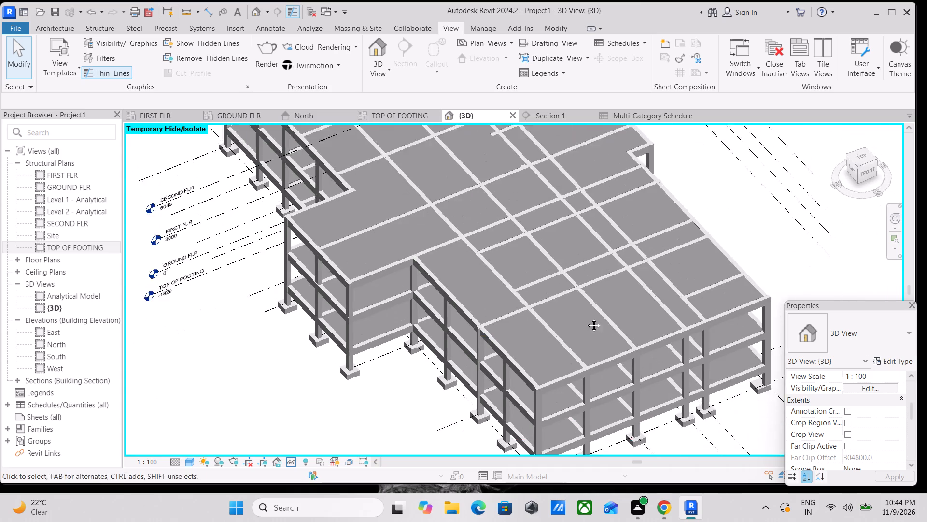
middle_drag(587, 318, 604, 275)
shift+middle_drag(614, 289, 678, 379)
scroll(677, 378, up, 2)
scroll(590, 281, up, 2)
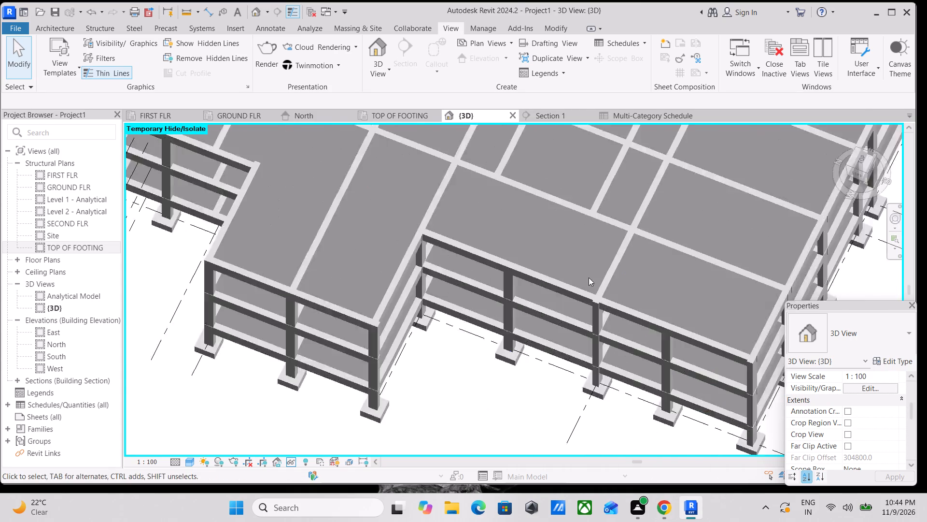
scroll(589, 277, up, 1)
scroll(568, 244, down, 2)
middle_drag(568, 244, 590, 356)
scroll(536, 225, down, 5)
middle_drag(536, 230, 577, 342)
scroll(577, 340, up, 5)
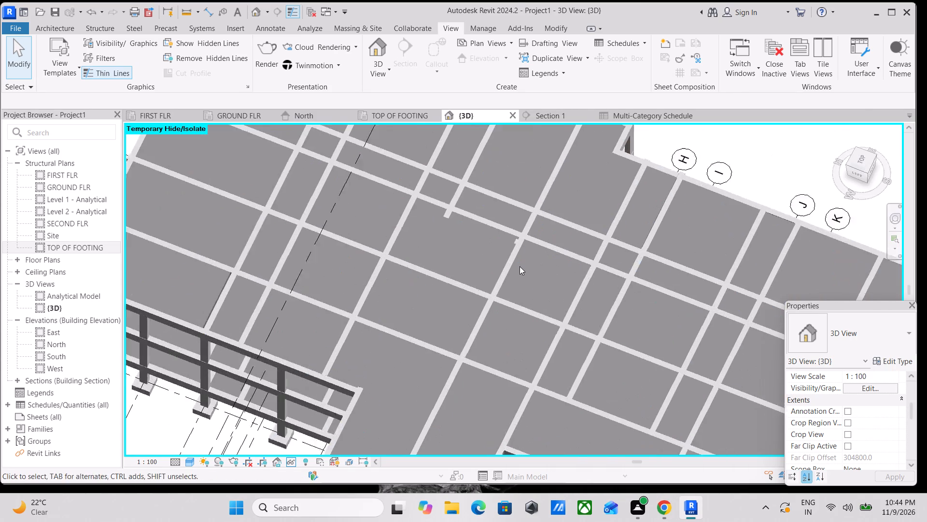
scroll(520, 266, up, 3)
middle_drag(507, 259, 533, 318)
scroll(533, 315, up, 1)
scroll(431, 241, up, 3)
scroll(389, 222, down, 4)
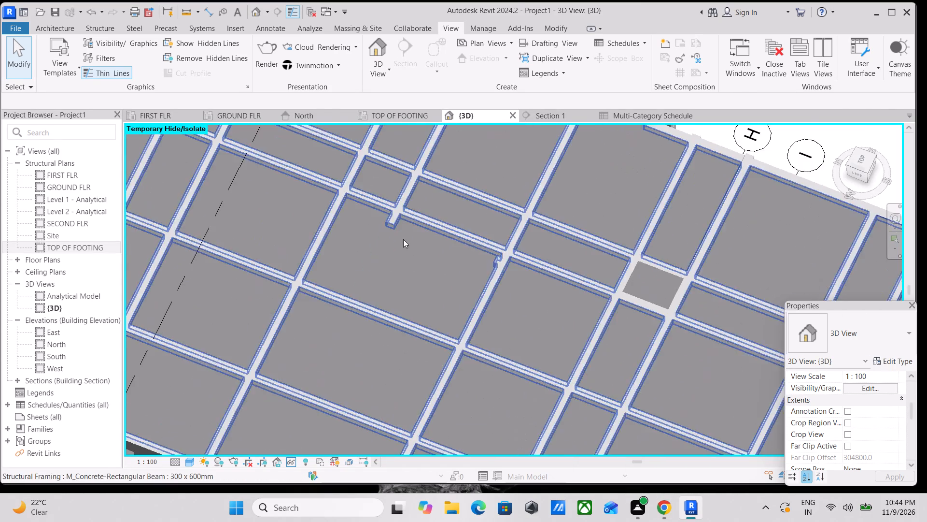
scroll(403, 239, down, 5)
middle_drag(409, 244, 434, 218)
scroll(420, 223, down, 1)
scroll(432, 271, down, 3)
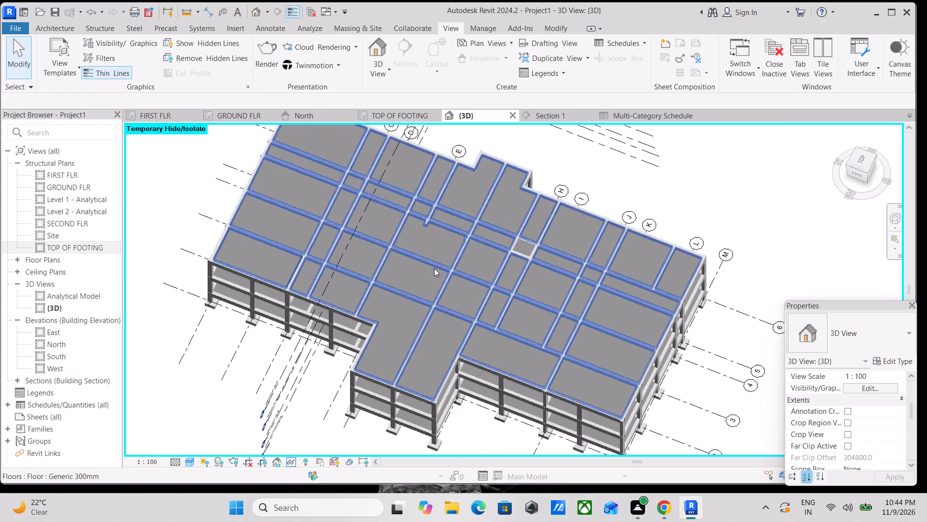
Check the whole frame's storeys and foundation line at low angles from the left and front sides.
shift+middle_drag(432, 262, 493, 128)
shift+scroll(466, 170, down, 1)
middle_drag(492, 294, 508, 154)
scroll(478, 347, up, 3)
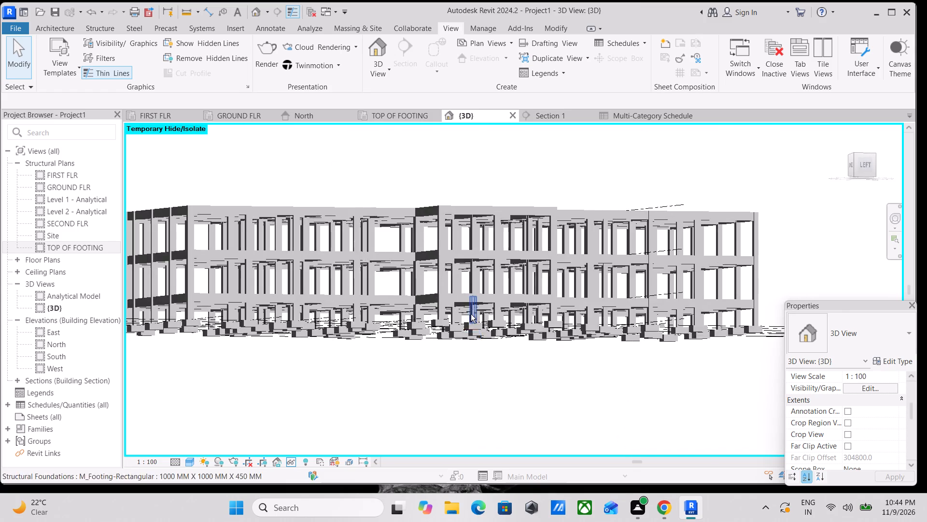
shift+middle_drag(477, 291, 628, 369)
shift+scroll(629, 369, down, 3)
middle_drag(596, 350, 270, 290)
shift+middle_drag(532, 305, 520, 307)
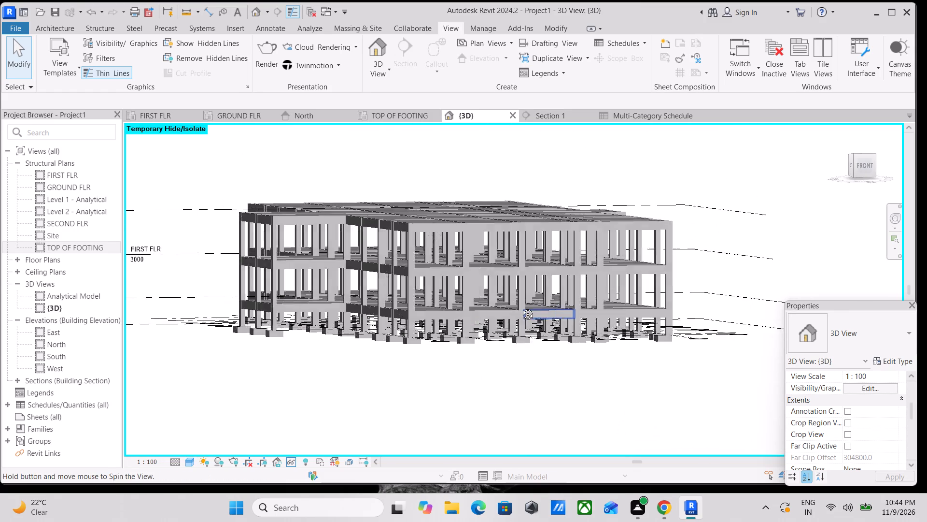
shift+middle_drag(520, 307, 378, 334)
scroll(461, 295, down, 2)
middle_drag(461, 295, 620, 293)
shift+scroll(620, 293, up, 1)
scroll(620, 293, down, 3)
middle_drag(620, 293, 672, 317)
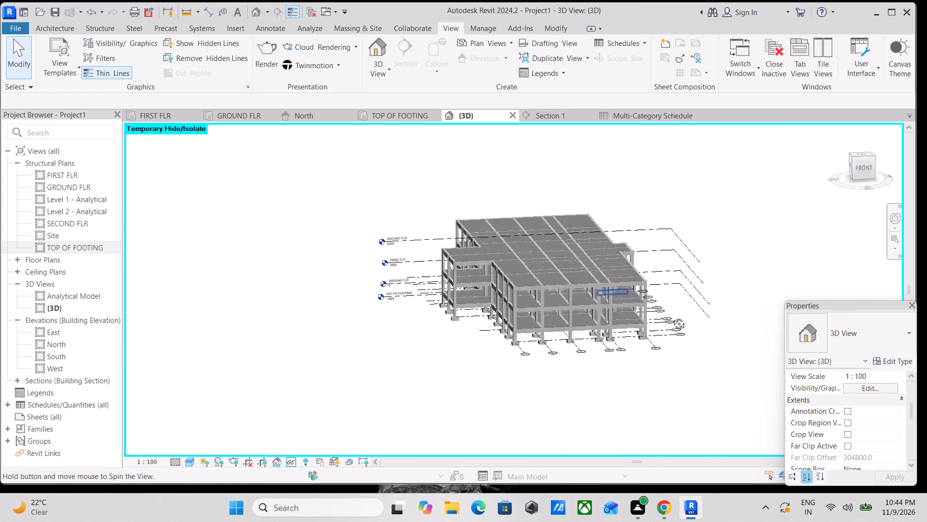
middle_drag(672, 317, 709, 333)
Inspect the front columns, ground-level beams and isolated footings of the 3D frame at close range.
shift+scroll(709, 333, up, 3)
scroll(648, 328, up, 9)
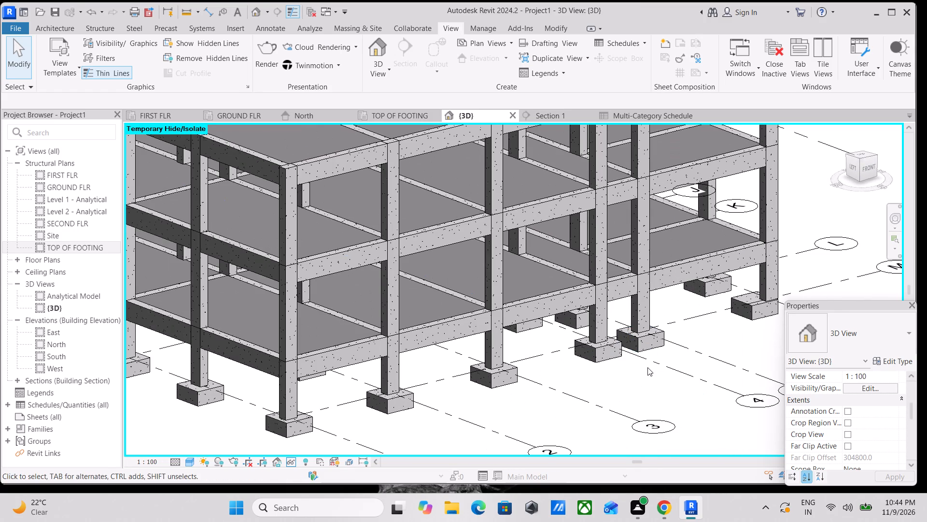
scroll(647, 367, up, 4)
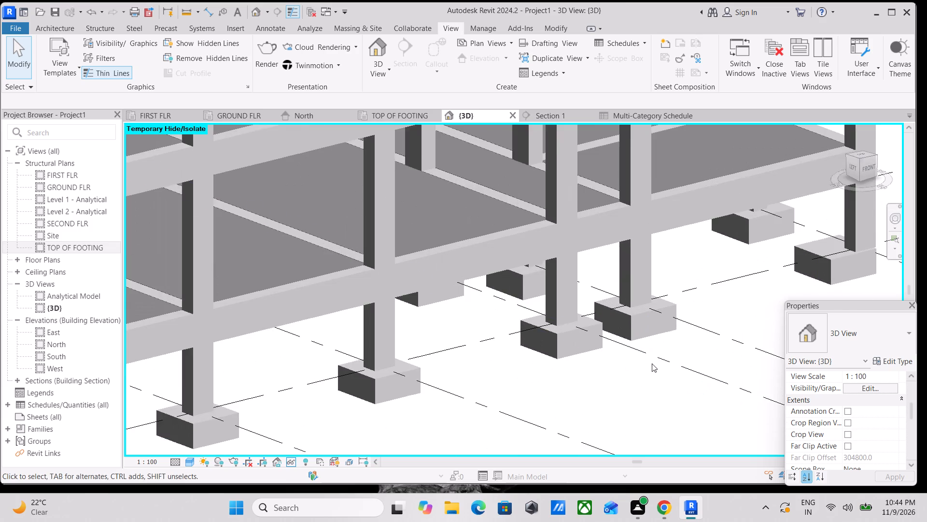
scroll(653, 362, up, 2)
middle_drag(656, 363, 645, 417)
scroll(643, 416, up, 1)
scroll(634, 397, down, 6)
middle_drag(628, 362, 635, 418)
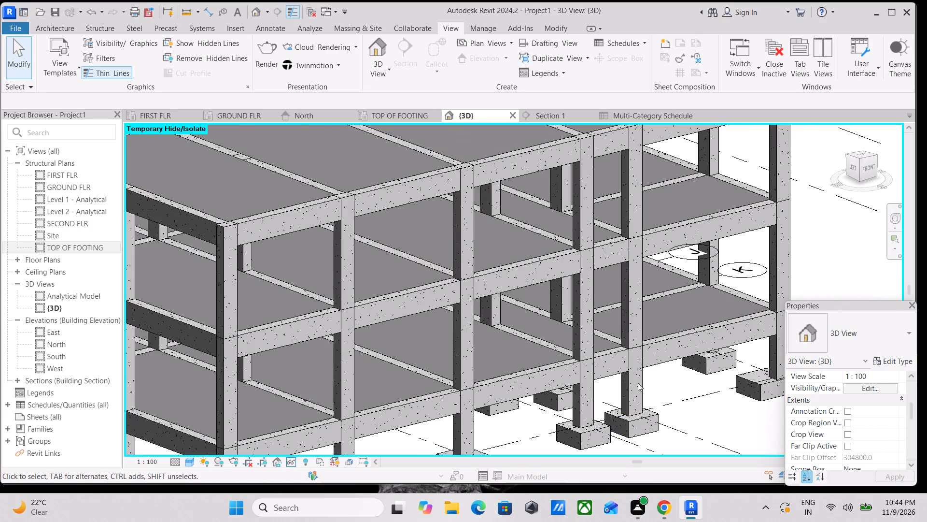
scroll(585, 387, up, 3)
scroll(572, 304, up, 1)
scroll(647, 377, down, 2)
middle_drag(647, 377, 563, 343)
scroll(562, 343, down, 1)
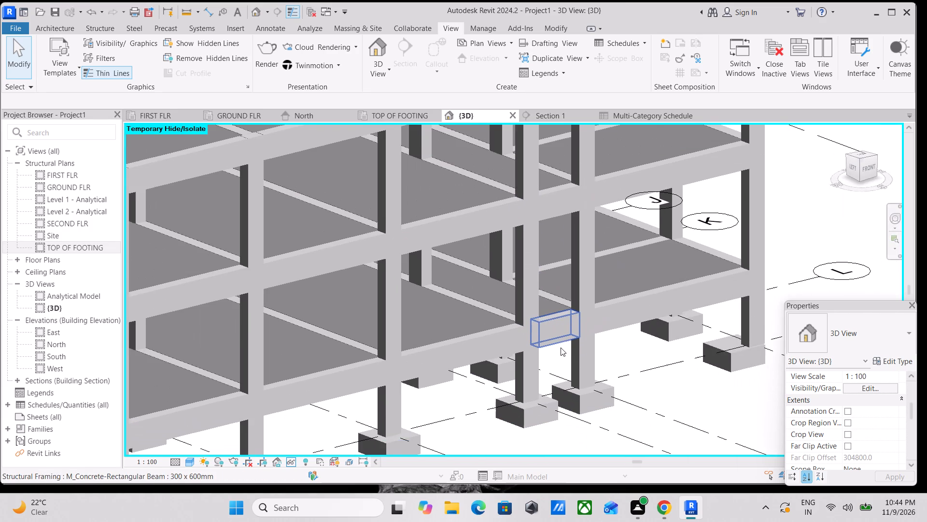
scroll(462, 380, up, 3)
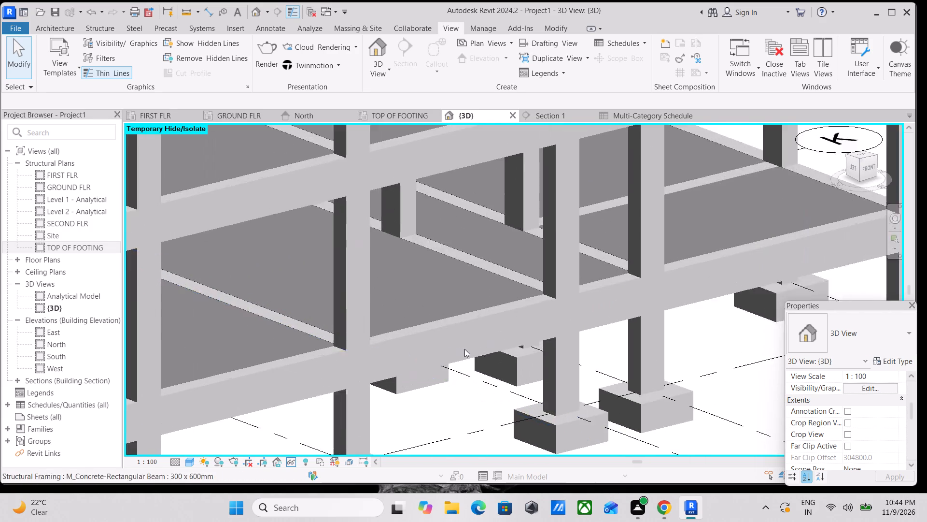
scroll(464, 349, down, 6)
middle_drag(470, 335, 552, 297)
scroll(556, 280, up, 1)
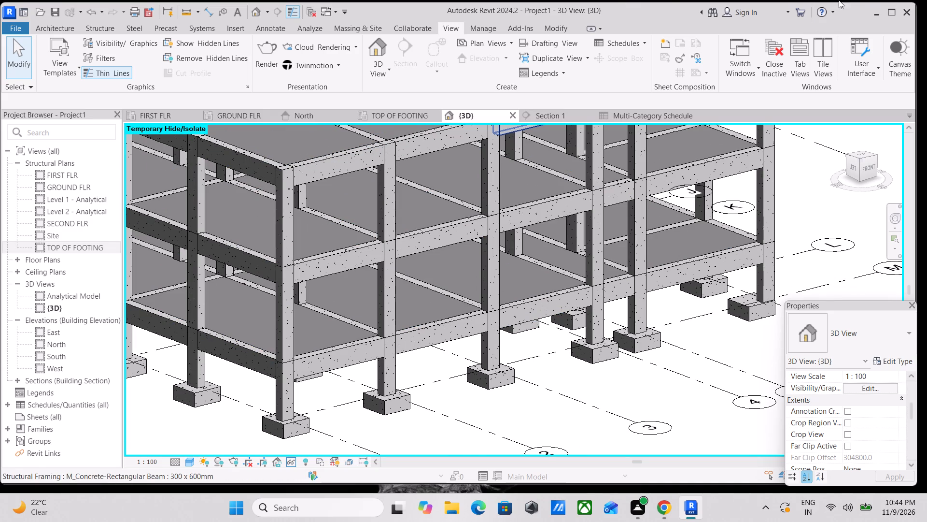
Open the TOP OF FOOTING plan and examine the footing layout, briefly selecting a 1000 x 1000 x 450 mm footing on grid C.
click(391, 117)
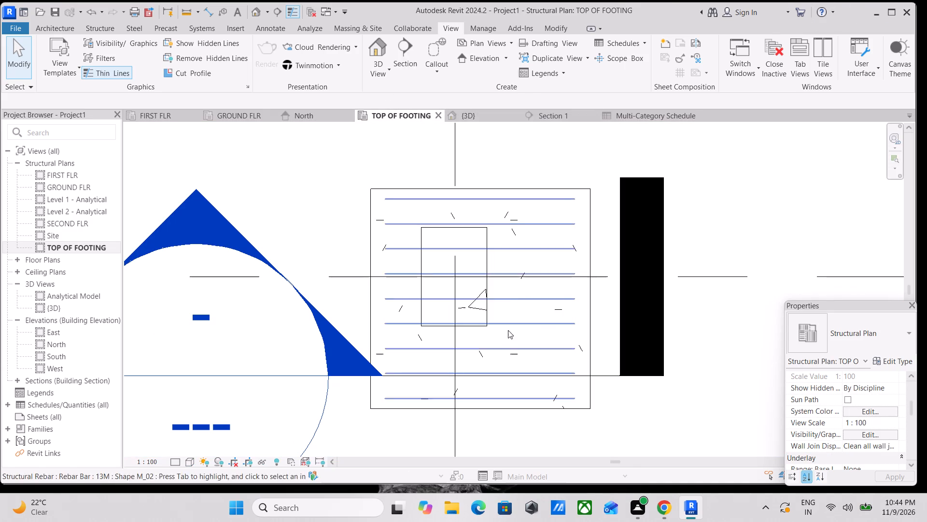
scroll(502, 355, down, 8)
middle_drag(502, 351, 576, 289)
scroll(434, 316, down, 8)
middle_drag(384, 355, 438, 289)
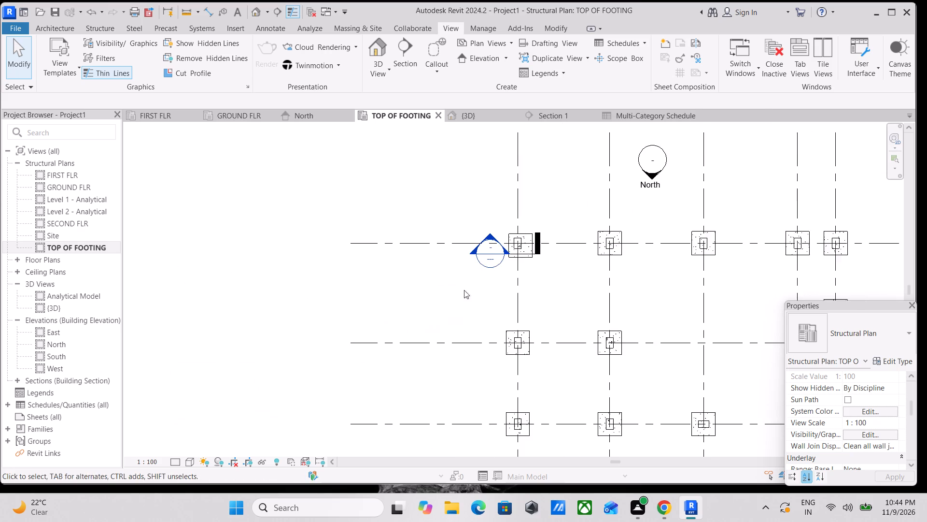
scroll(663, 327, down, 2)
middle_drag(624, 308, 505, 249)
scroll(505, 249, up, 1)
middle_drag(654, 342, 557, 294)
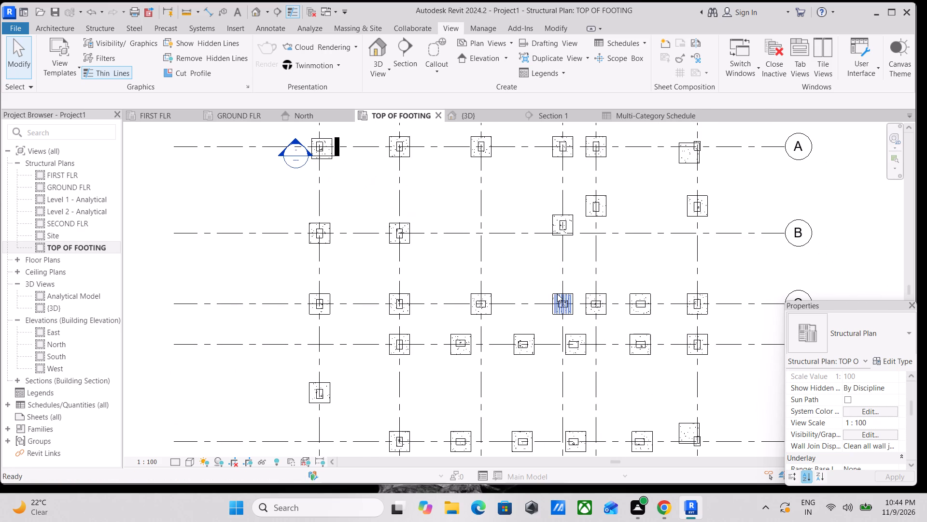
scroll(557, 294, down, 2)
middle_drag(557, 294, 537, 322)
scroll(549, 342, up, 6)
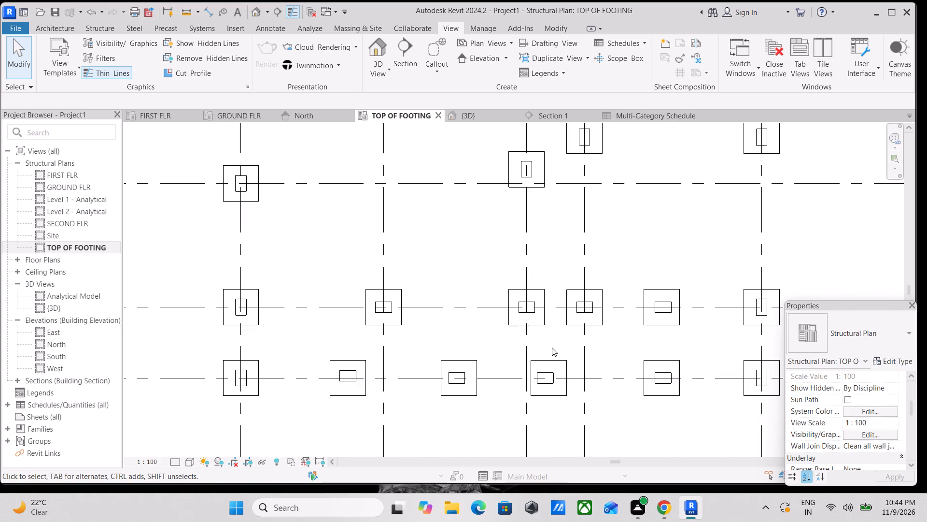
scroll(535, 319, up, 7)
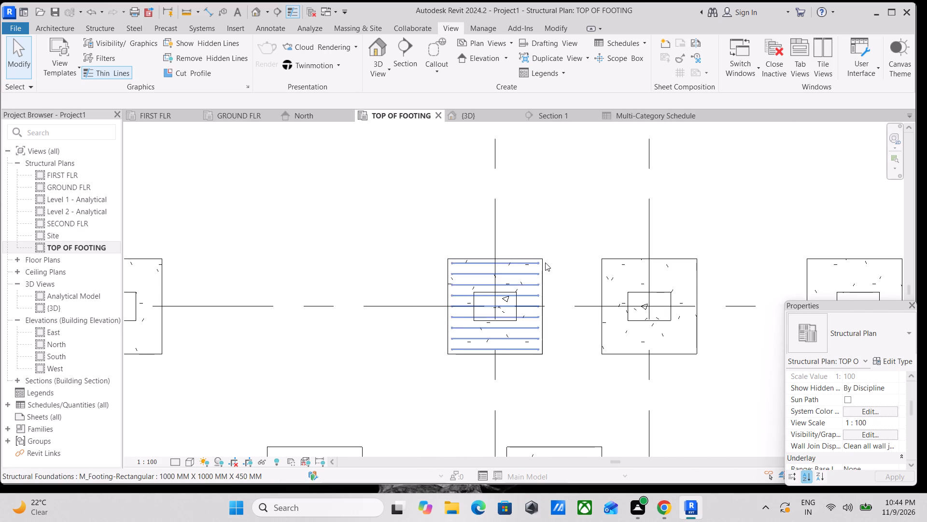
scroll(545, 264, up, 4)
click(544, 262)
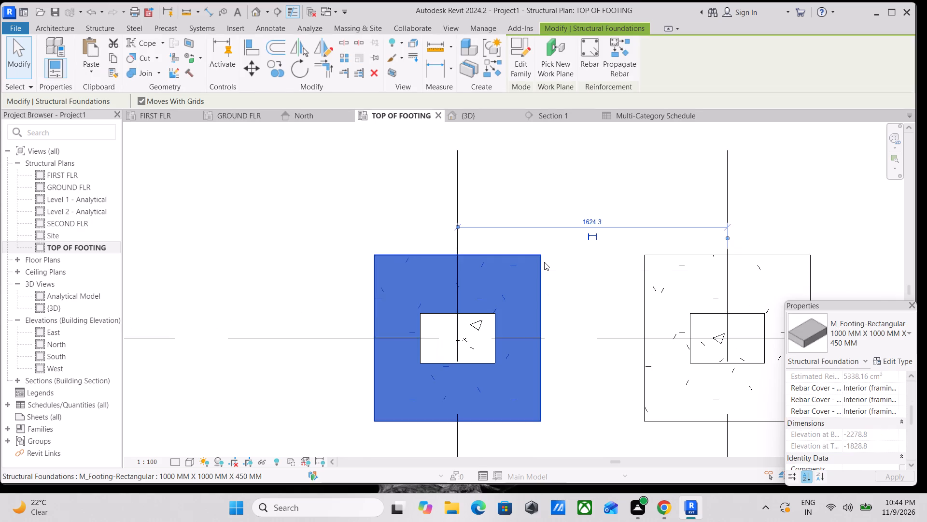
scroll(544, 262, down, 3)
key(Escape)
scroll(544, 262, down, 4)
middle_drag(544, 262, 551, 310)
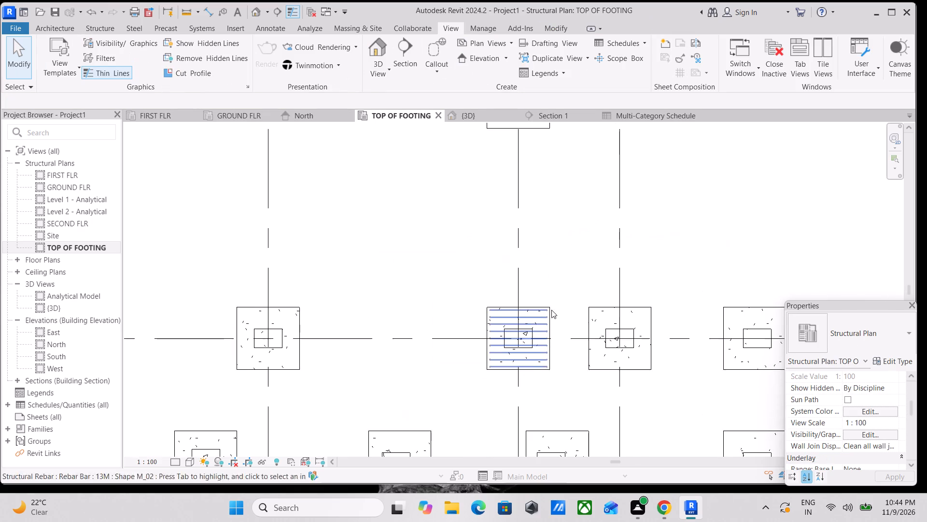
scroll(550, 308, up, 1)
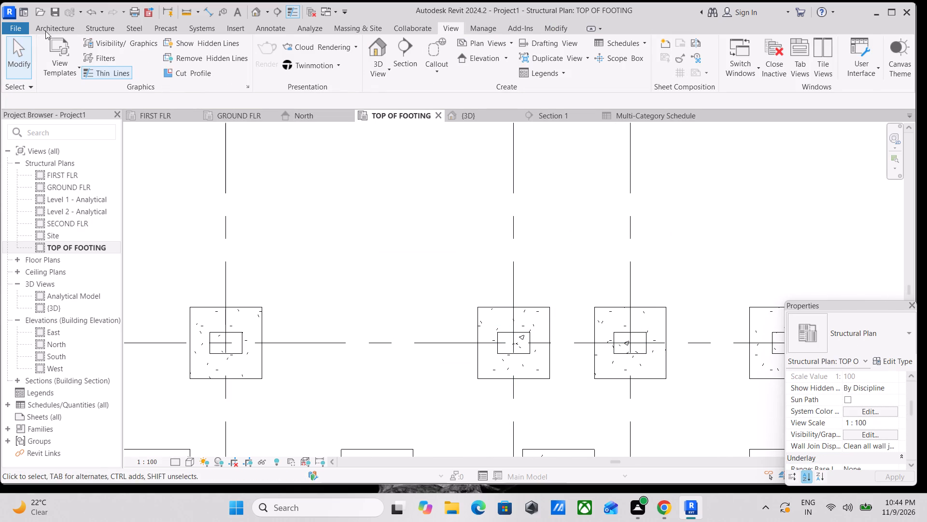
Examine the rebar and column position of the off-centre footing at grid B and the footings around it.
click(47, 27)
scroll(276, 263, down, 8)
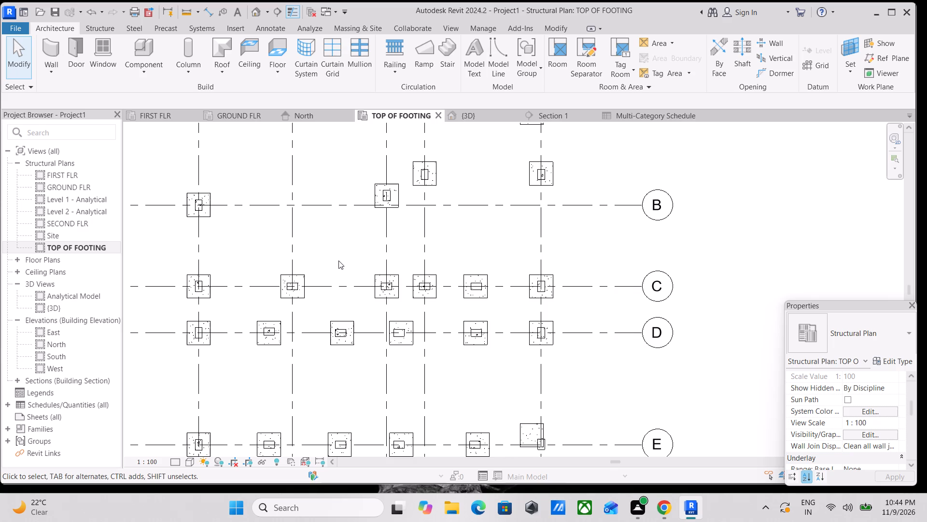
scroll(396, 242, up, 3)
scroll(405, 193, up, 3)
middle_drag(404, 193, 403, 279)
scroll(389, 214, up, 8)
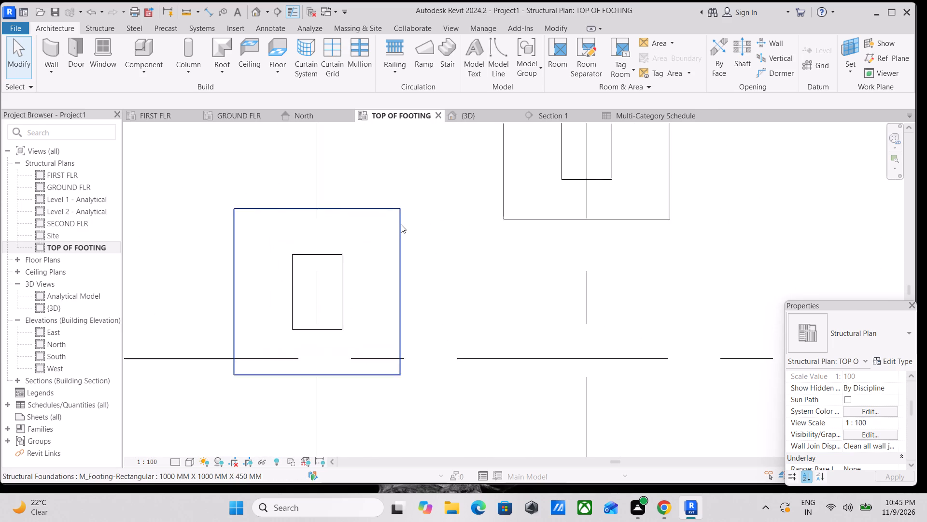
scroll(401, 224, up, 2)
middle_drag(395, 203, 417, 221)
middle_drag(248, 210, 295, 249)
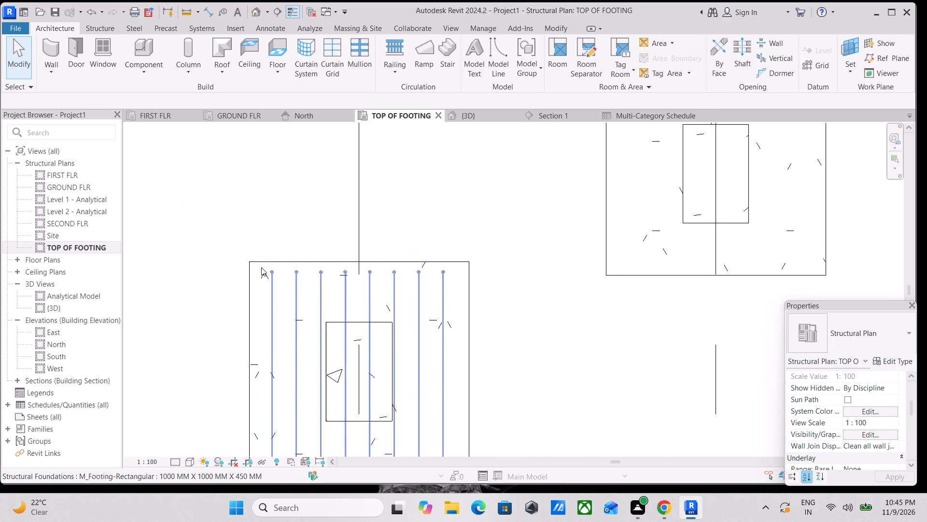
scroll(253, 268, up, 3)
scroll(241, 264, down, 2)
middle_drag(249, 261, 315, 183)
scroll(342, 201, down, 4)
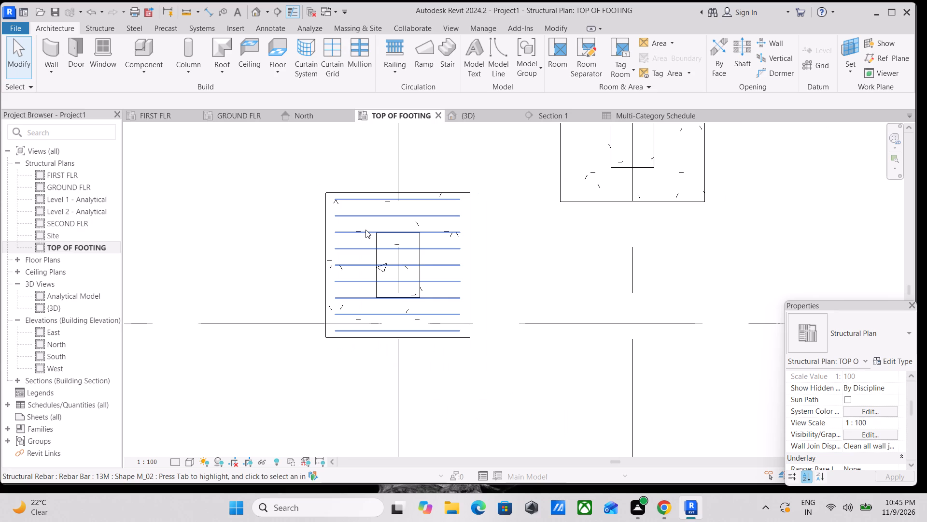
scroll(442, 214, up, 3)
scroll(469, 215, down, 2)
middle_drag(469, 215, 470, 215)
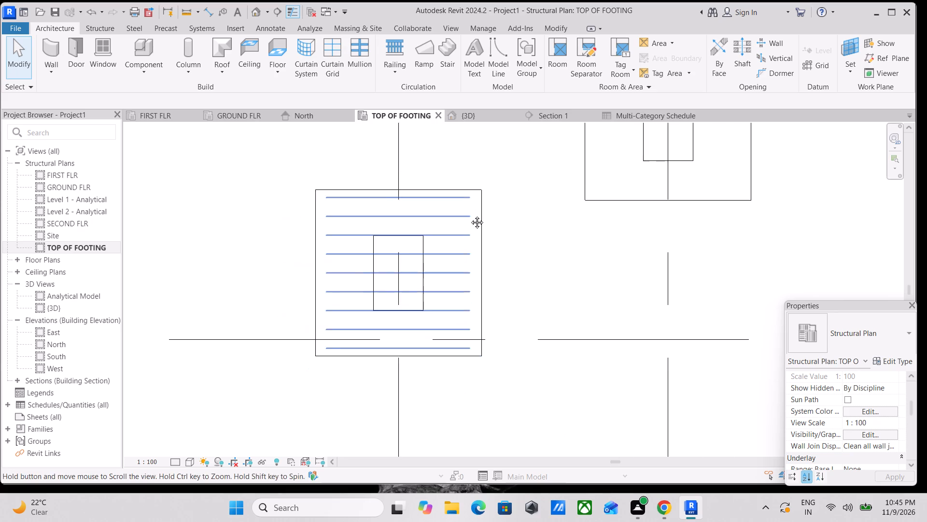
middle_drag(470, 215, 486, 175)
scroll(487, 175, up, 1)
scroll(469, 193, down, 4)
middle_drag(471, 173, 435, 203)
scroll(436, 203, up, 1)
scroll(465, 179, down, 8)
middle_drag(434, 231, 375, 219)
scroll(372, 216, up, 1)
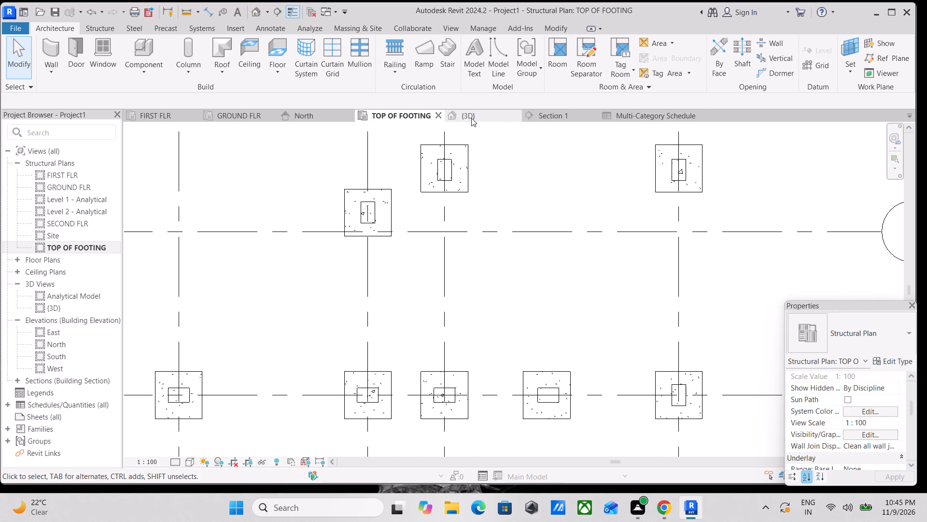
Review the 3D frame and its isolated footings from the left side and from the back.
click(473, 117)
scroll(461, 169, down, 3)
scroll(404, 226, down, 2)
shift+middle_drag(380, 227, 426, 309)
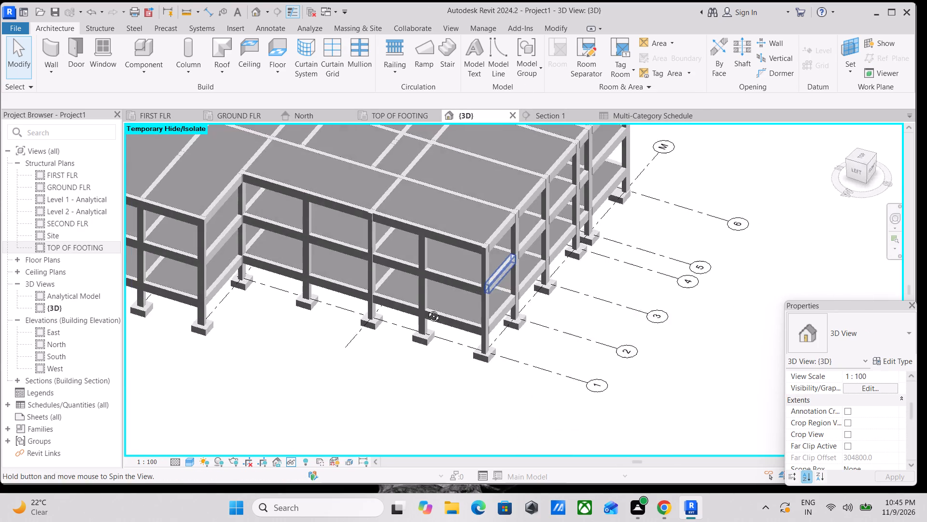
shift+middle_drag(426, 309, 428, 310)
middle_drag(406, 290, 558, 155)
middle_drag(259, 235, 391, 310)
middle_drag(347, 261, 352, 278)
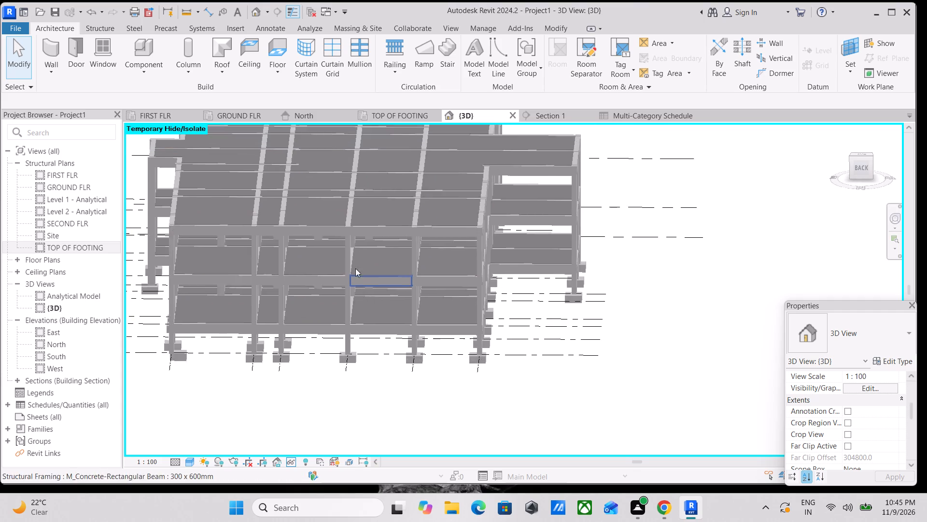
Return to the TOP OF FOOTING plan and examine the rebar and column position of the footing between grids A and B.
click(398, 112)
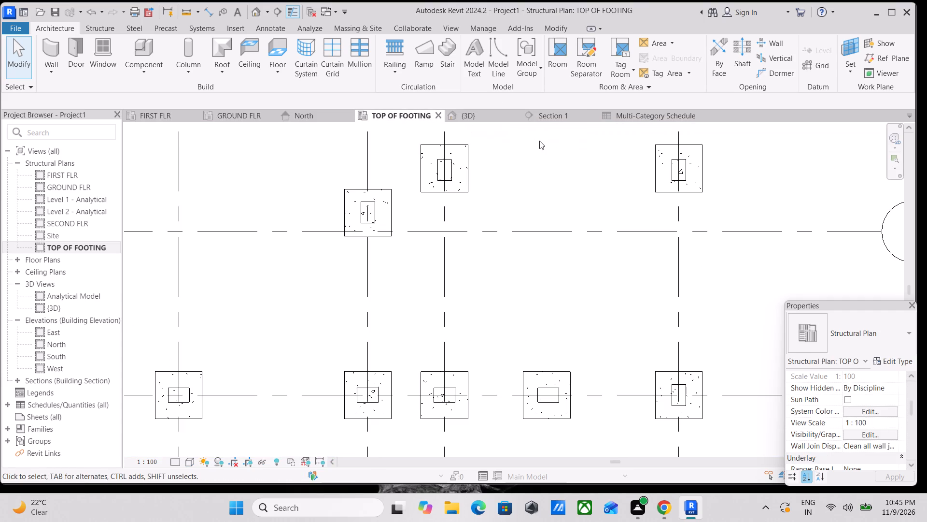
click(543, 115)
click(387, 113)
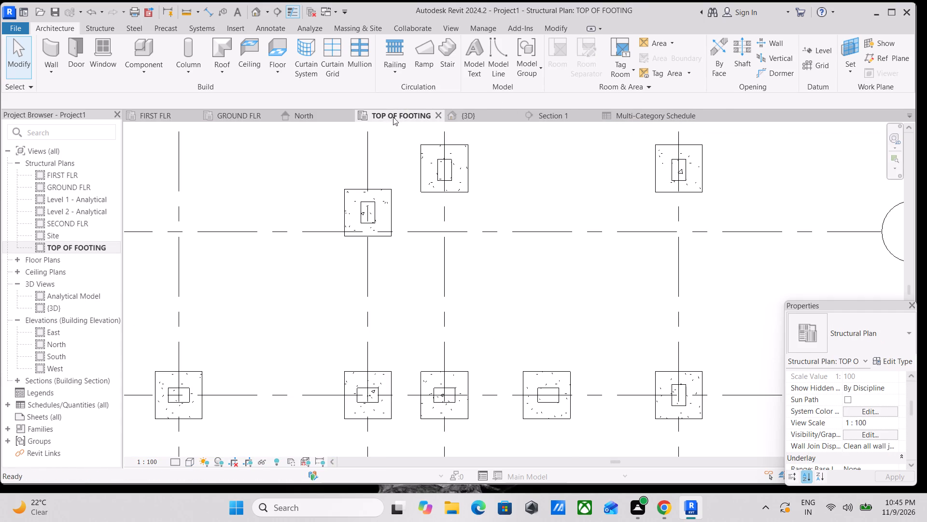
scroll(410, 145, down, 4)
scroll(437, 173, down, 1)
middle_drag(437, 173, 450, 194)
scroll(463, 176, up, 7)
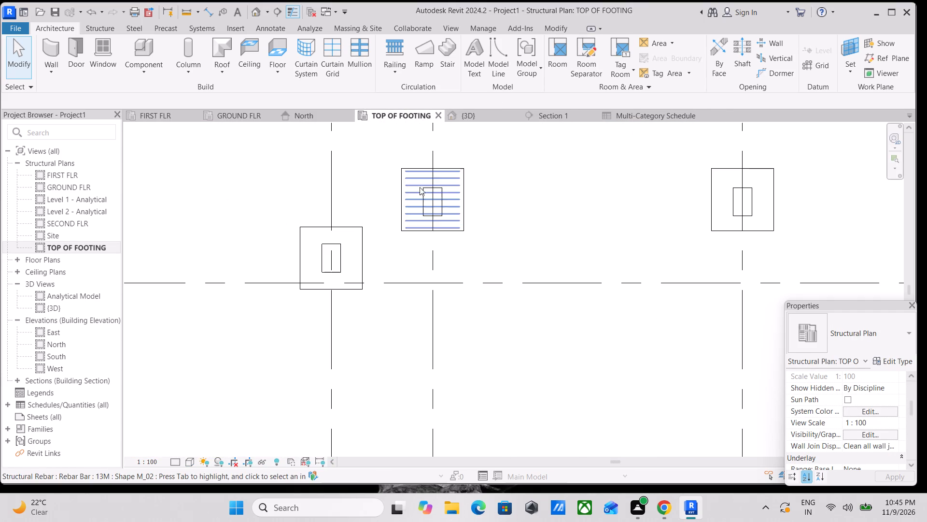
scroll(404, 180, up, 8)
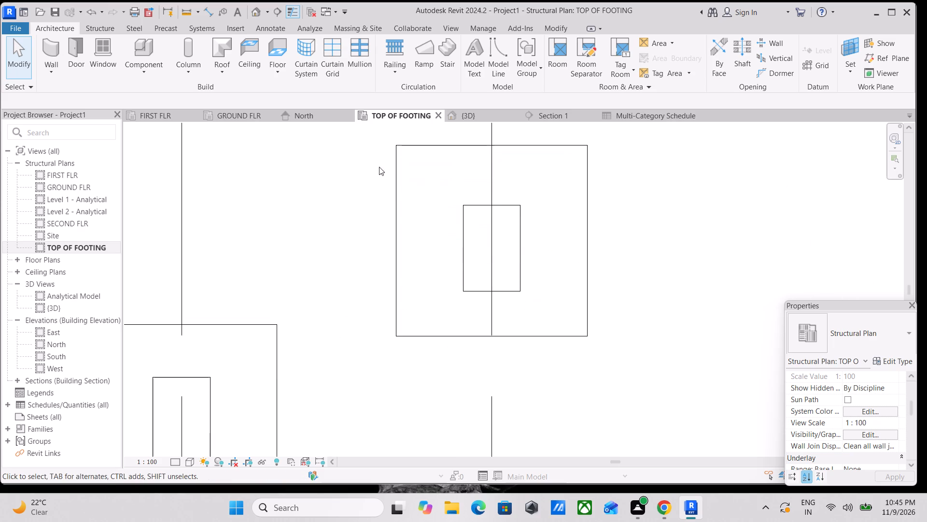
scroll(376, 164, down, 11)
middle_drag(293, 181, 431, 181)
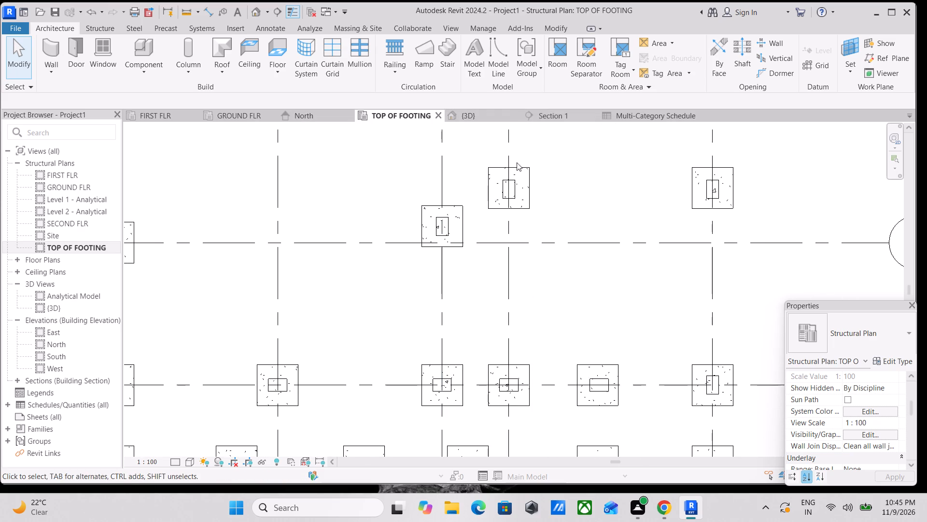
Inspect the off-centre footing at grids A and 6, checking its rebar against the column above.
scroll(516, 229, down, 2)
middle_drag(518, 231, 326, 287)
middle_drag(540, 265, 464, 278)
scroll(408, 228, up, 2)
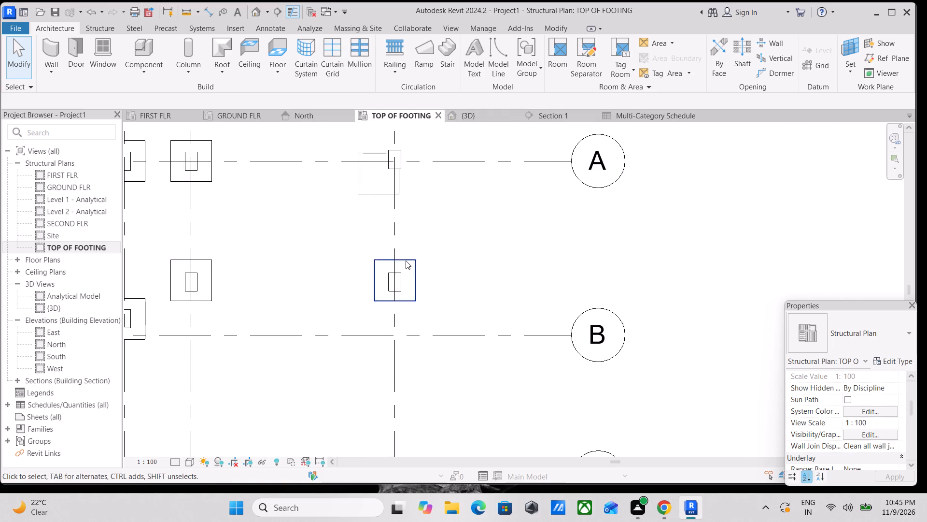
scroll(406, 261, up, 7)
middle_drag(418, 201, 484, 357)
scroll(430, 263, down, 1)
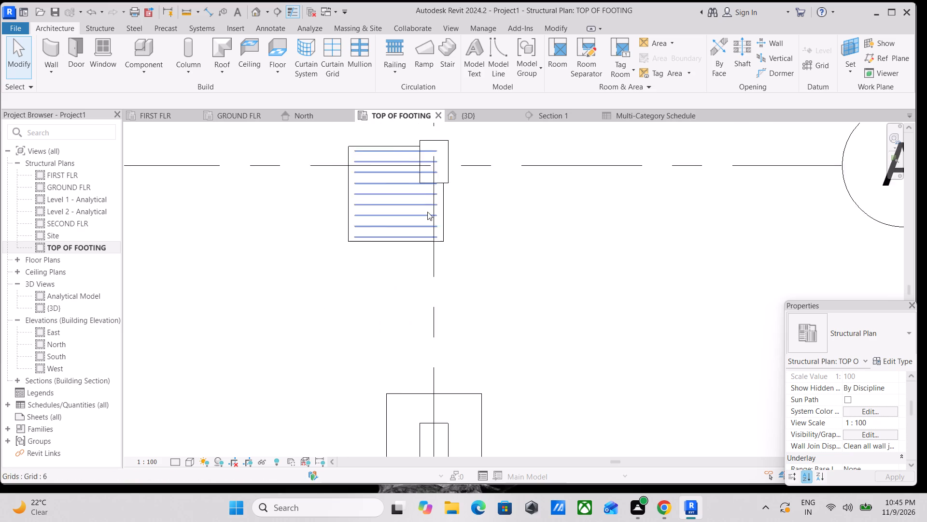
middle_drag(428, 213, 472, 307)
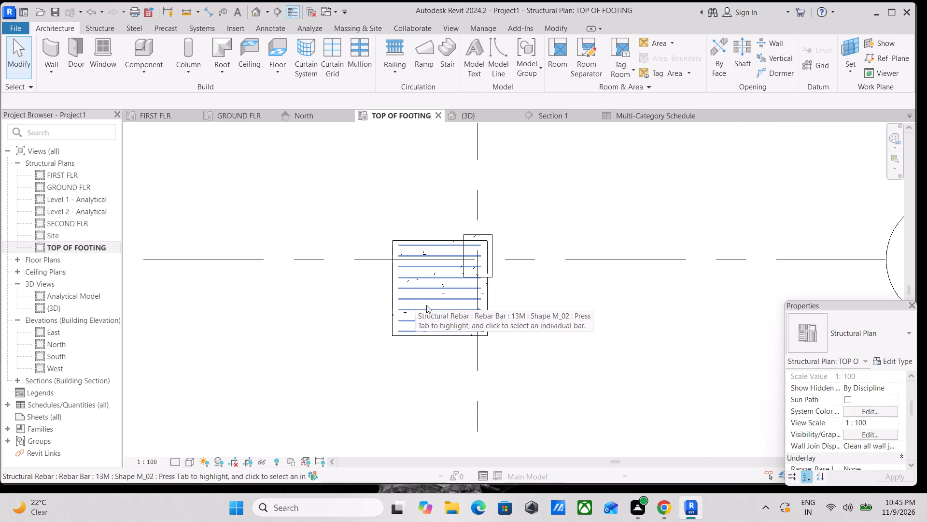
scroll(426, 305, down, 9)
scroll(342, 287, down, 1)
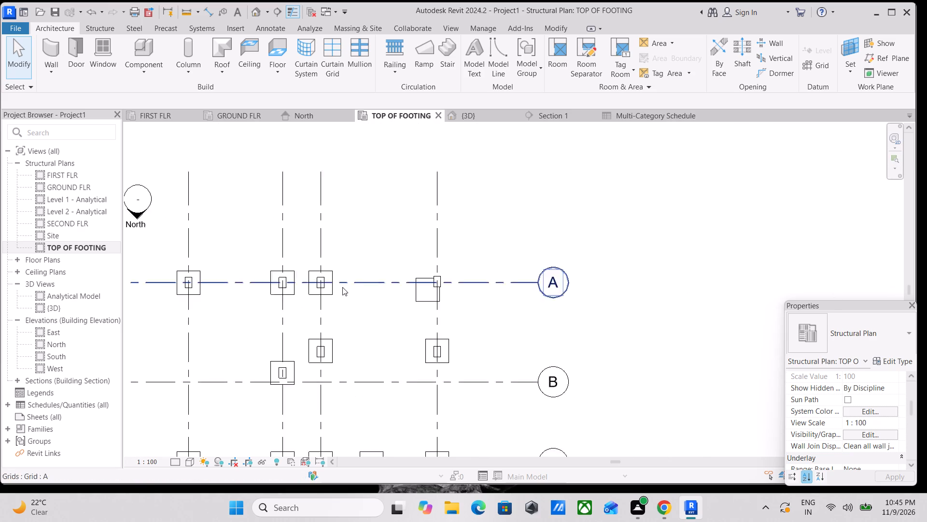
Examine the footings along grids 1 and 2 around grids C and D, including their bars and columns.
scroll(342, 287, down, 1)
middle_drag(345, 287, 521, 199)
middle_drag(322, 257, 594, 200)
middle_drag(483, 216, 579, 197)
scroll(540, 285, up, 4)
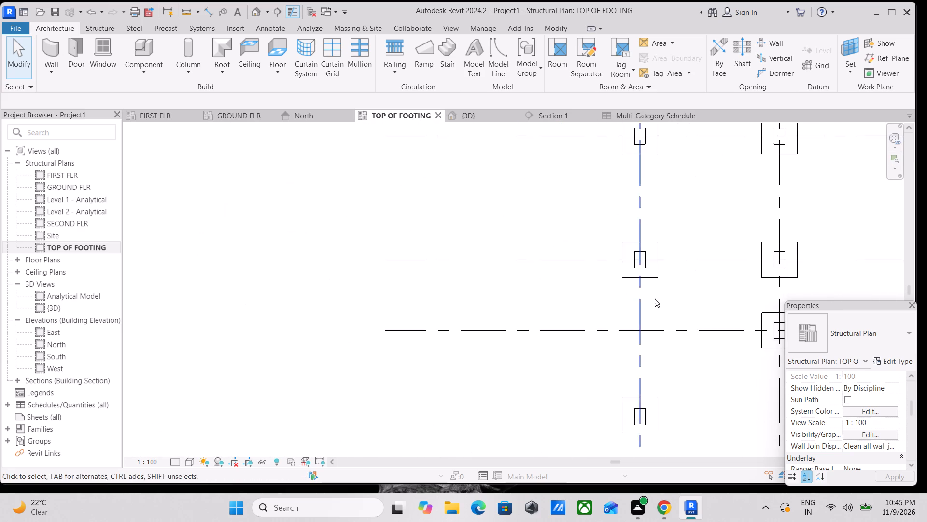
middle_drag(656, 293, 478, 281)
scroll(537, 307, up, 6)
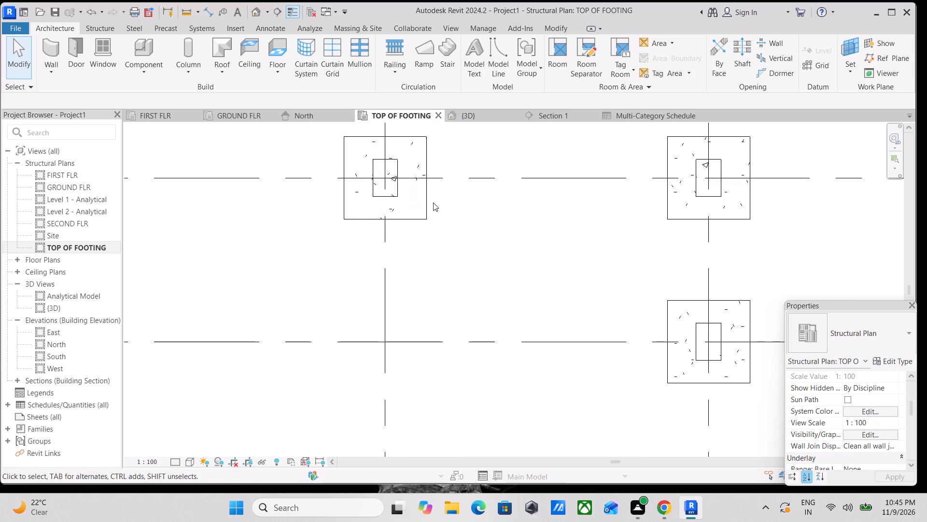
middle_drag(401, 181, 413, 268)
scroll(402, 188, down, 1)
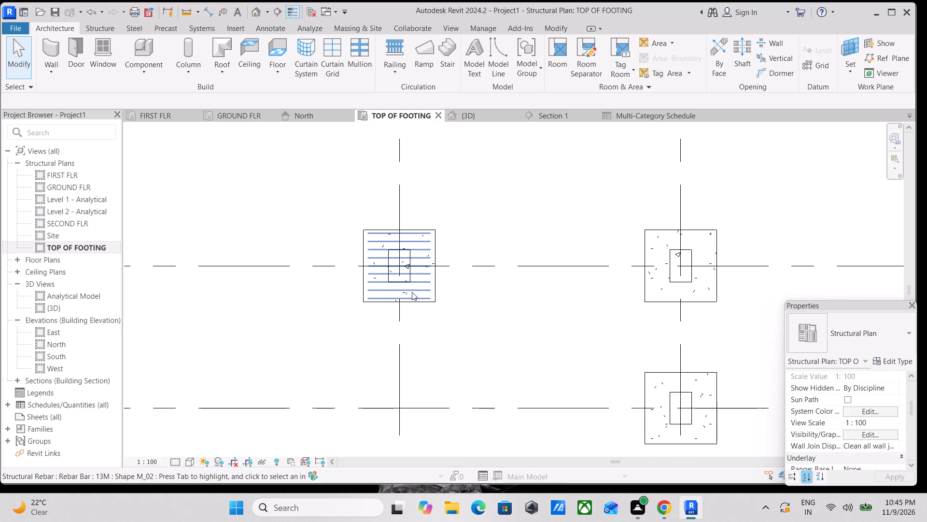
Survey the whole footing layout on the plan down to grid M and back up to grid B.
scroll(410, 272, down, 3)
middle_drag(410, 268, 427, 208)
middle_drag(561, 217, 399, 219)
scroll(429, 201, down, 5)
middle_drag(448, 215, 343, 149)
scroll(351, 201, down, 3)
middle_drag(351, 231, 382, 148)
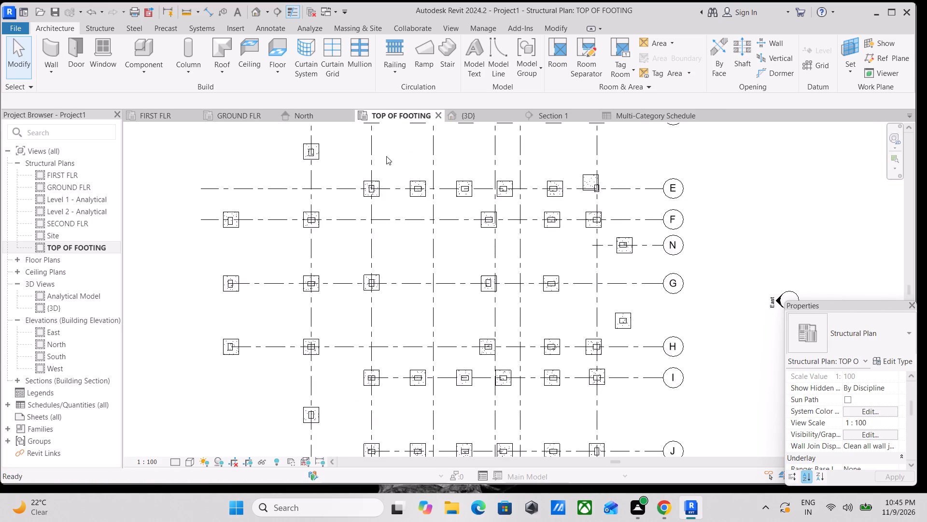
scroll(386, 159, down, 6)
middle_drag(381, 216, 392, 156)
scroll(385, 253, up, 4)
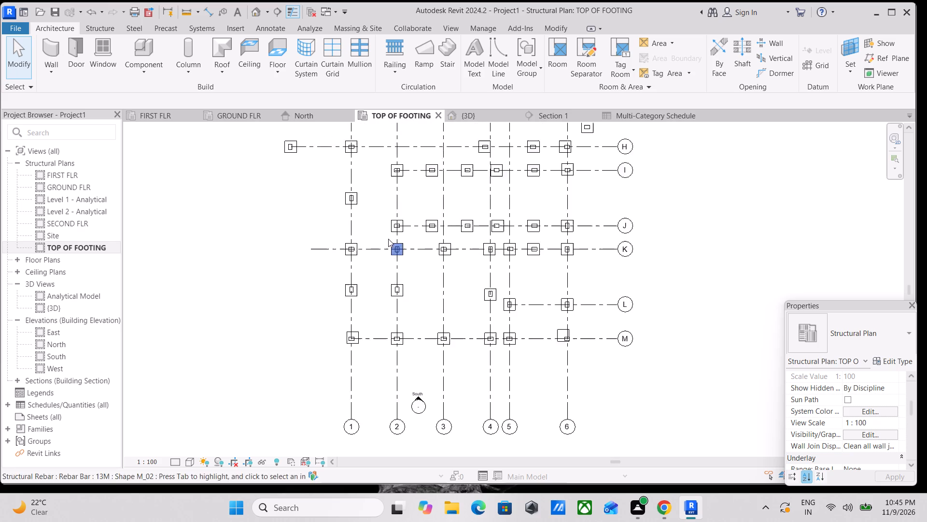
scroll(388, 239, up, 16)
scroll(419, 213, down, 8)
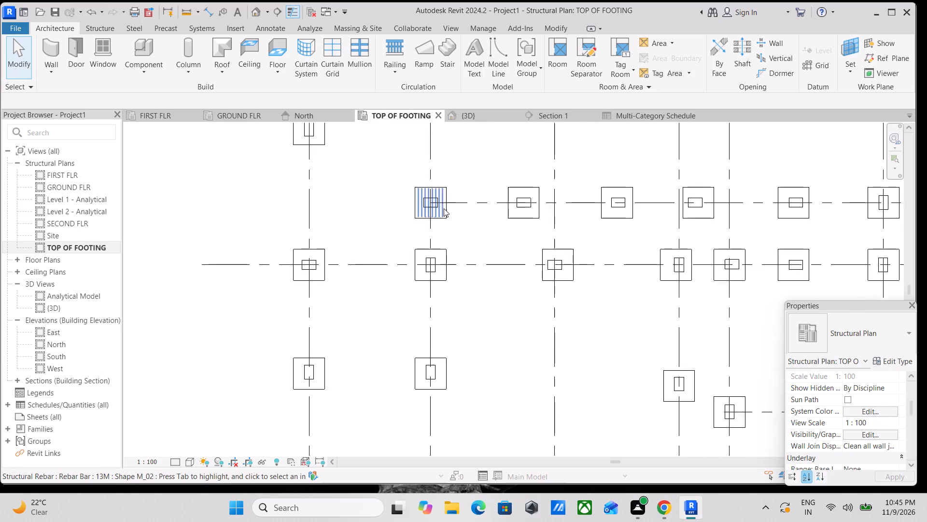
scroll(444, 208, down, 5)
middle_drag(450, 206, 449, 261)
middle_drag(420, 203, 459, 311)
middle_drag(434, 241, 447, 330)
middle_drag(456, 246, 435, 348)
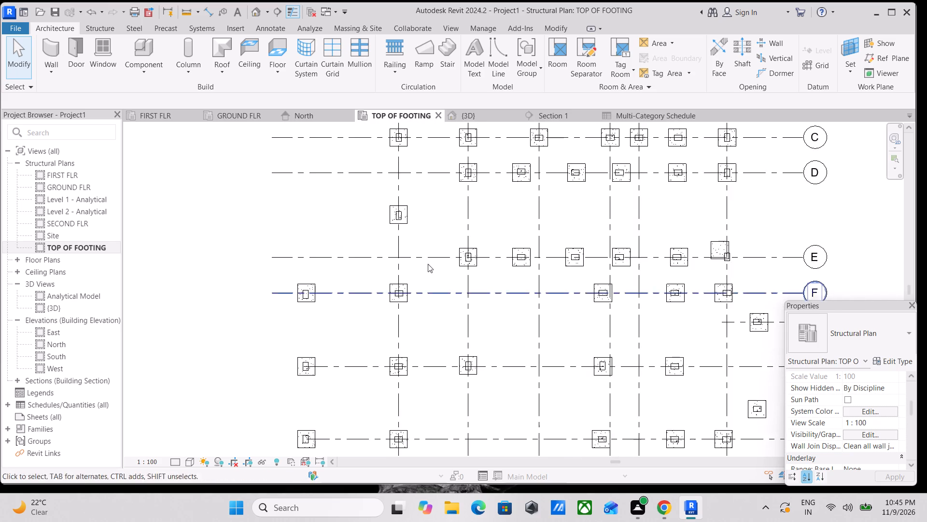
middle_drag(428, 264, 416, 314)
middle_drag(415, 281, 404, 331)
scroll(410, 254, up, 1)
middle_drag(411, 254, 350, 266)
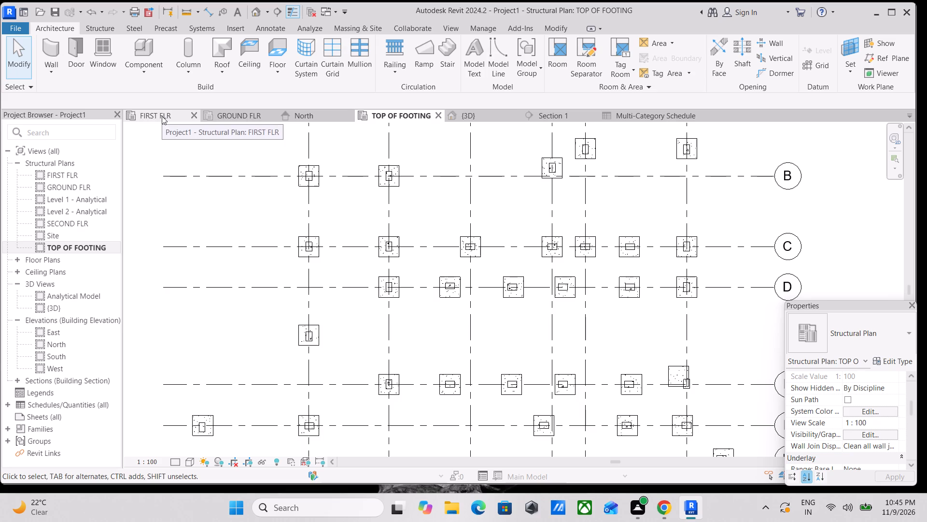
Open the GROUND FLR plan and examine the beam layout between grids F and H.
click(233, 115)
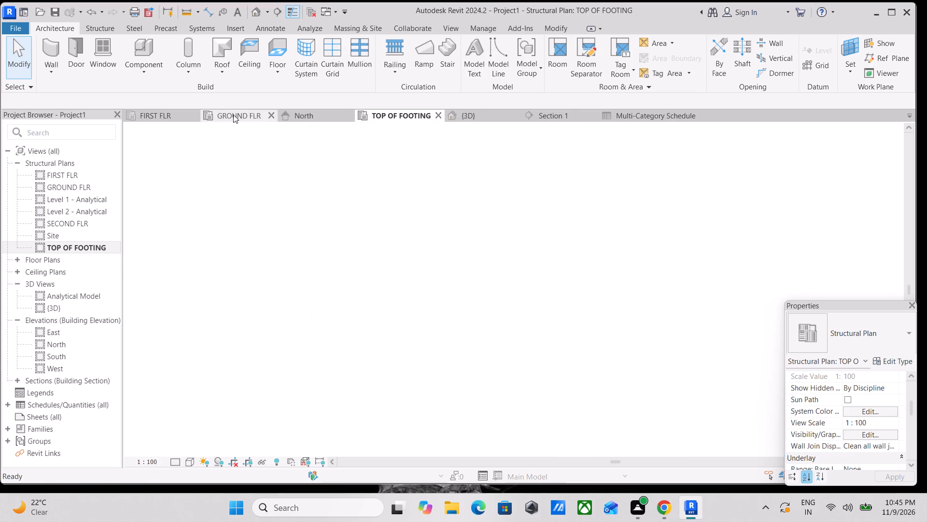
scroll(344, 257, down, 13)
middle_drag(380, 275, 363, 236)
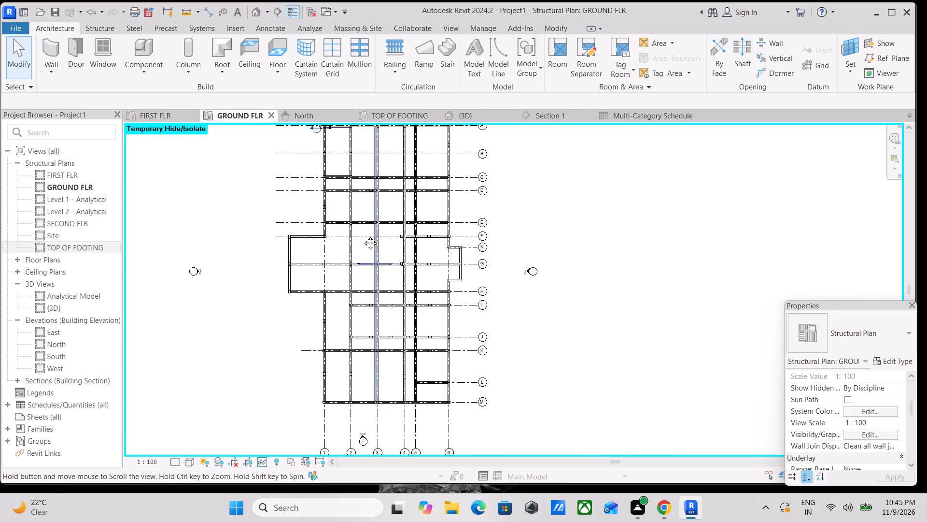
middle_drag(363, 236, 362, 232)
scroll(364, 242, up, 5)
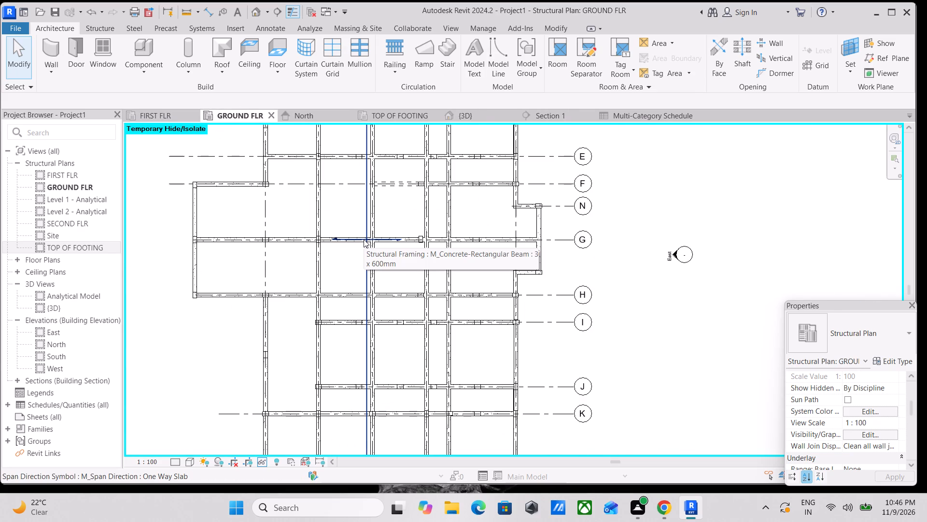
scroll(365, 236, up, 5)
middle_drag(370, 218, 392, 265)
scroll(395, 265, up, 1)
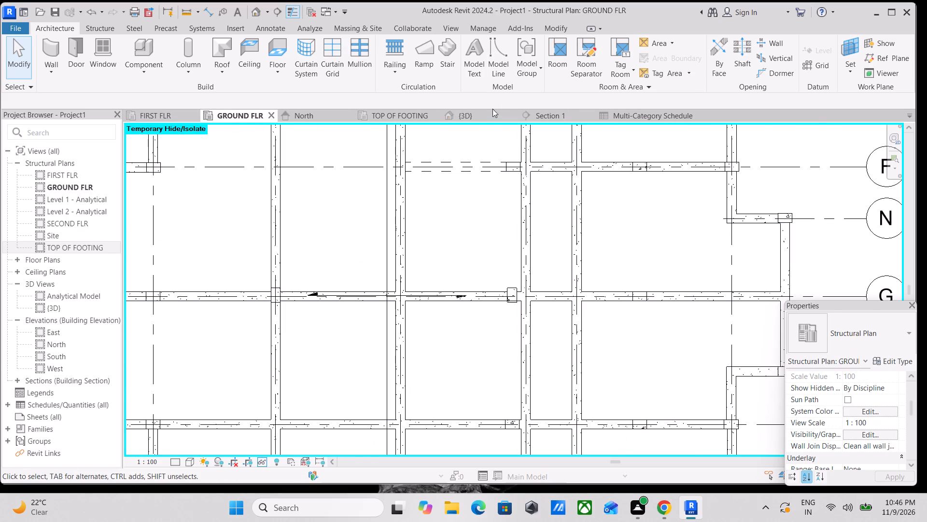
Check the footing reinforcement in Section 1 and the structural foundation rows of the Multi-Category Schedule.
click(471, 114)
click(563, 115)
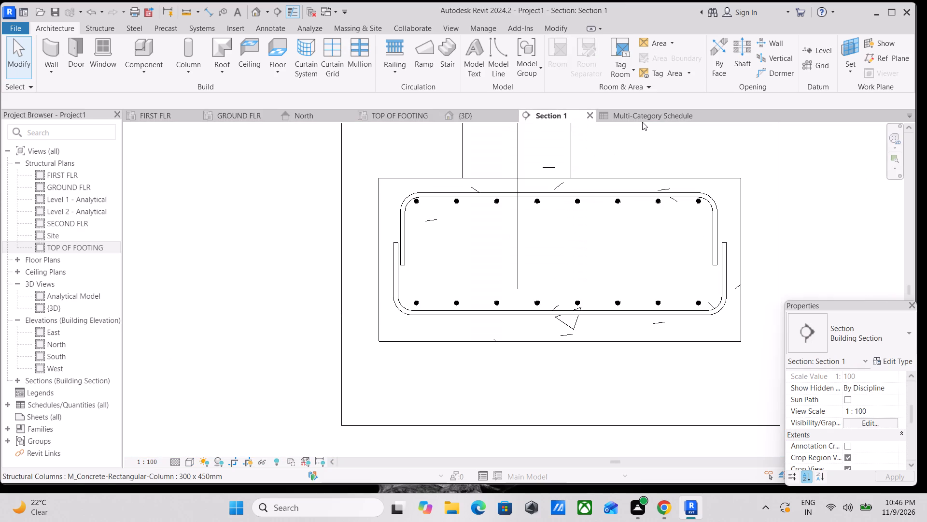
click(642, 122)
click(645, 112)
scroll(479, 157, down, 2)
middle_drag(464, 158, 488, 210)
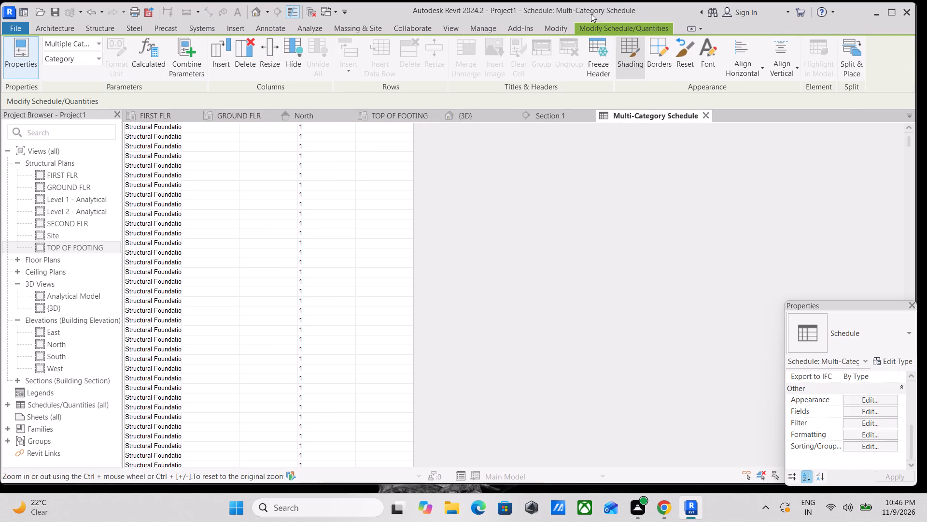
Close the Multi-Category Schedule view.
click(99, 26)
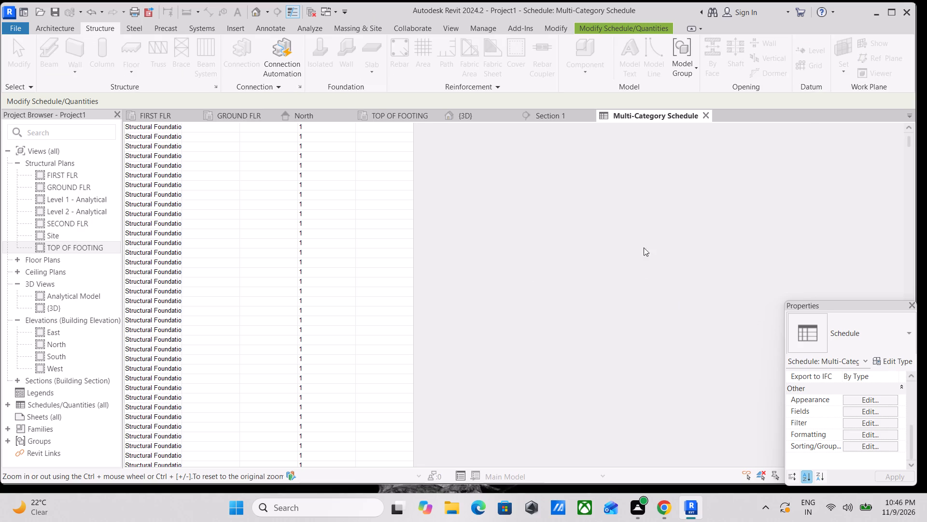
key(Escape)
click(709, 112)
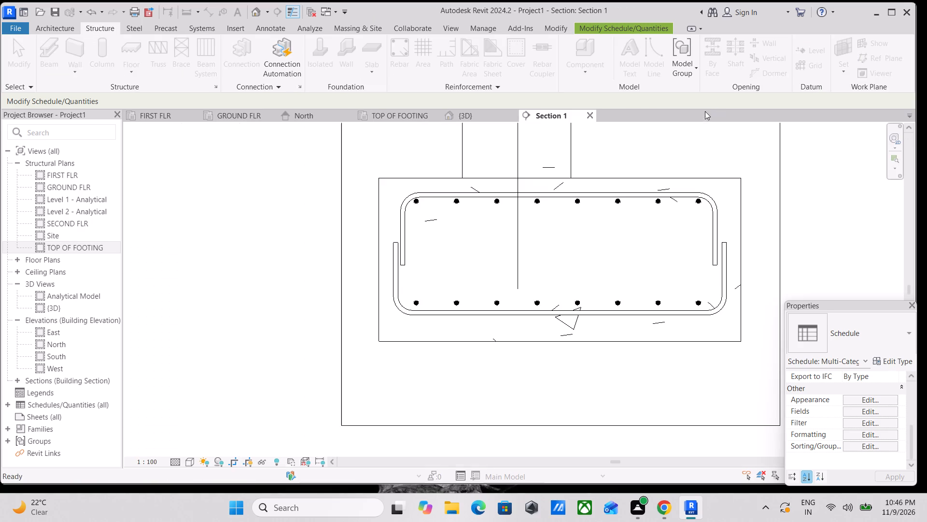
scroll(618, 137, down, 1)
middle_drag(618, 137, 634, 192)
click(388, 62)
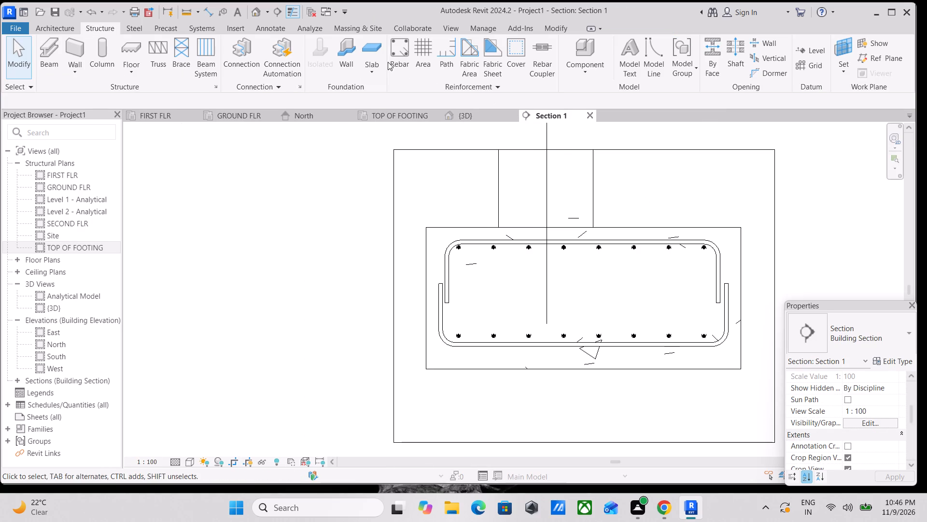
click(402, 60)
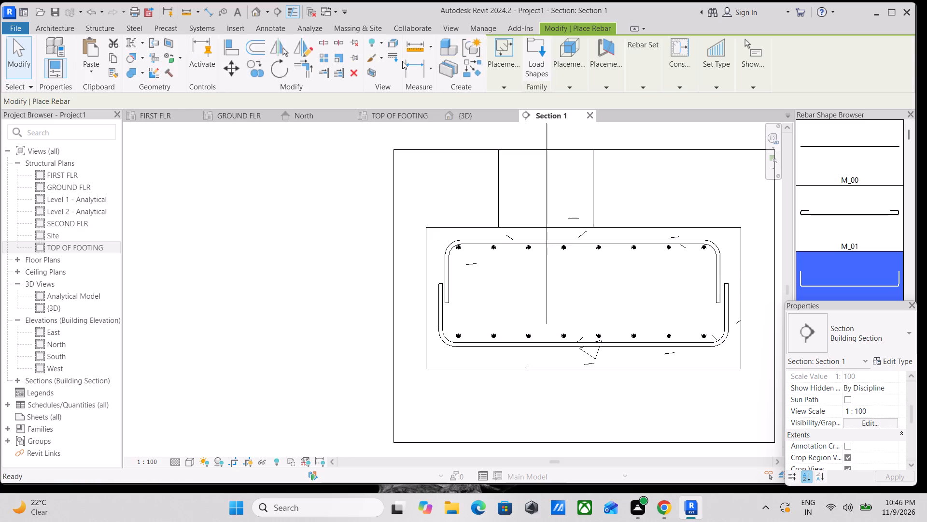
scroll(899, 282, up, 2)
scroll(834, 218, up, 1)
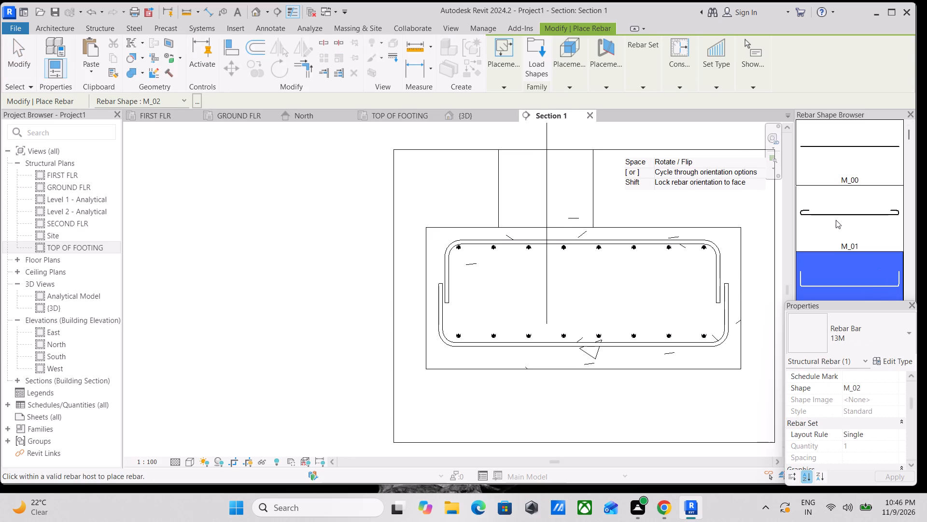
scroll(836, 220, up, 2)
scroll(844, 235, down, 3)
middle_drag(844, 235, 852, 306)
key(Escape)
Examine the reinforced footing, its column stub and the grid line above it in Section 1.
scroll(770, 248, down, 3)
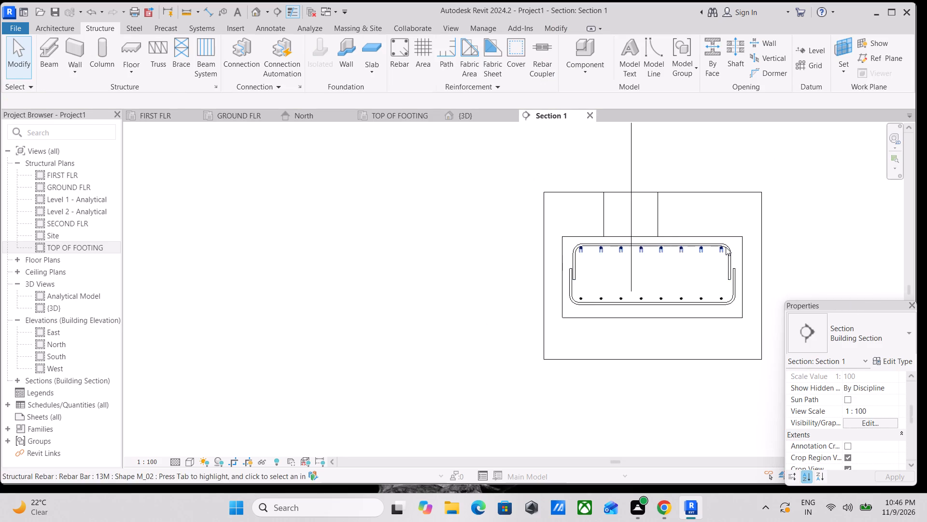
scroll(726, 247, down, 2)
middle_drag(726, 246, 725, 325)
scroll(698, 235, down, 2)
middle_drag(698, 234, 683, 288)
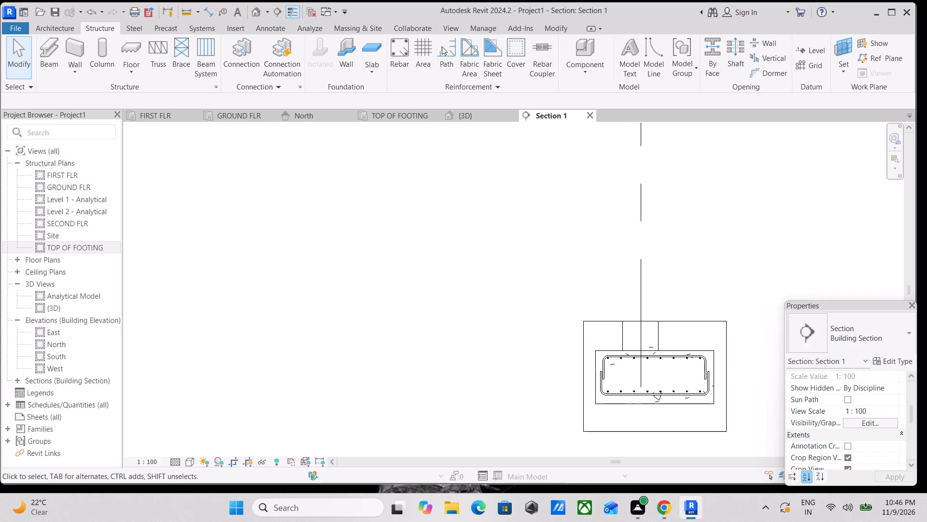
scroll(441, 46, up, 3)
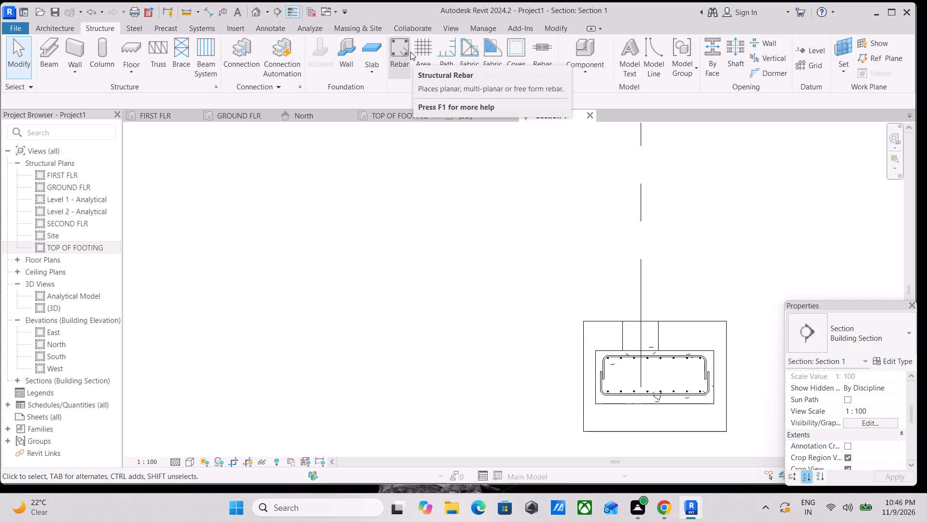
scroll(396, 52, up, 3)
scroll(478, 210, down, 2)
middle_drag(477, 210, 429, 214)
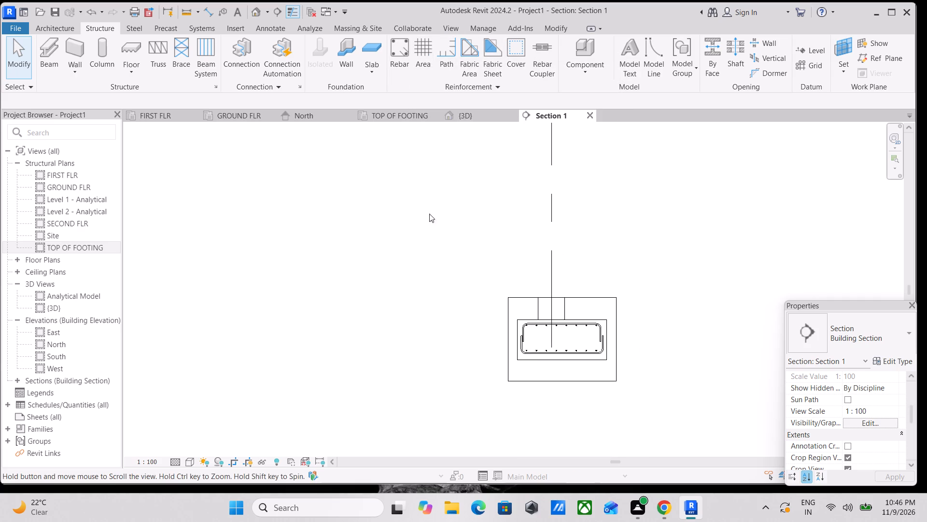
middle_drag(429, 214, 428, 214)
scroll(471, 240, up, 1)
scroll(604, 317, down, 2)
middle_drag(598, 297, 599, 323)
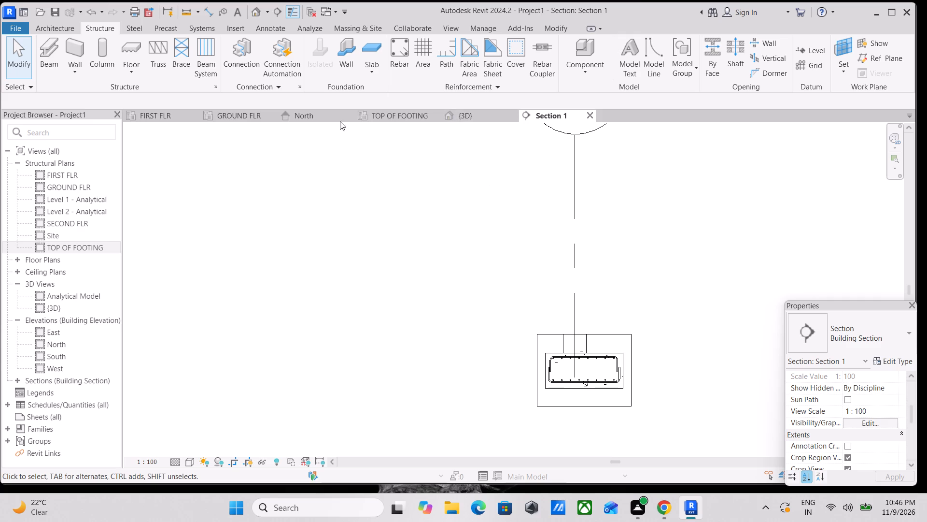
Review the footing layout in the TOP OF FOOTING plan and the frame's levels and grids in the North elevation.
click(389, 114)
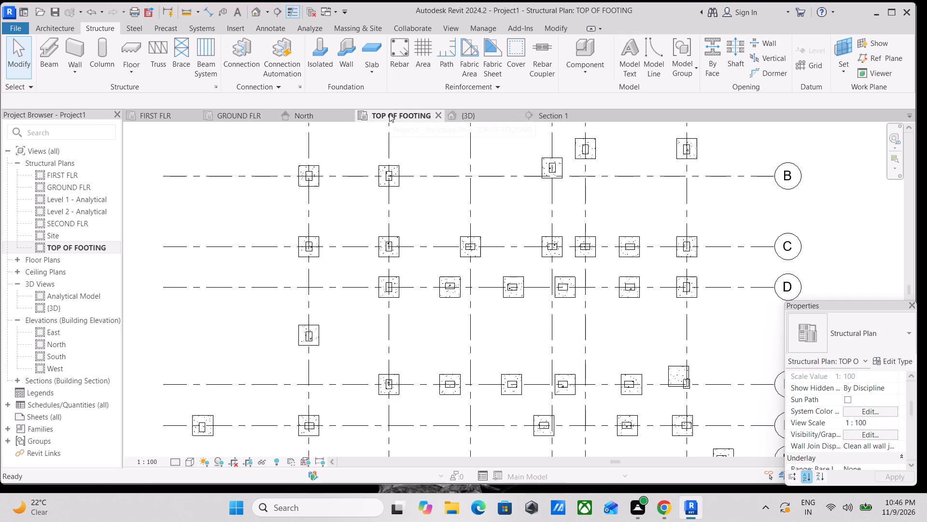
scroll(318, 124, down, 2)
click(292, 116)
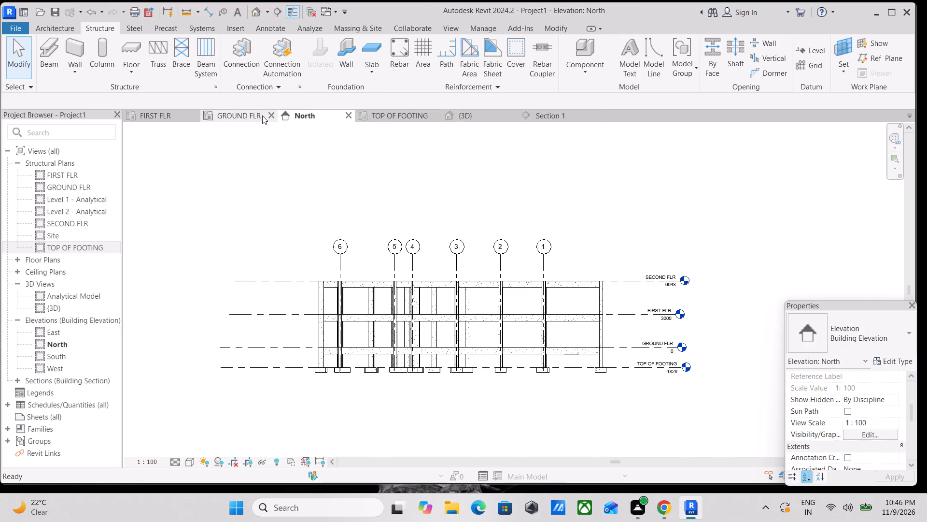
scroll(604, 332, down, 3)
middle_drag(604, 330, 724, 246)
middle_drag(722, 246, 705, 284)
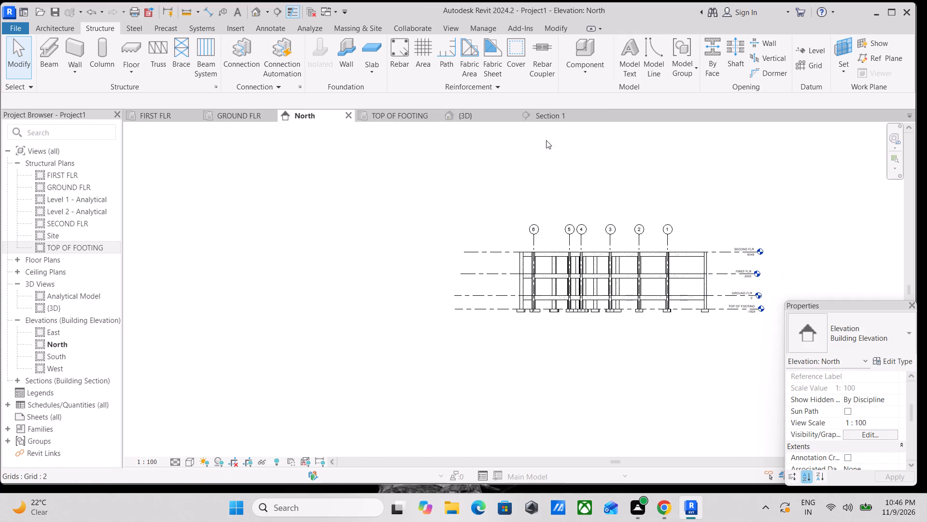
Open the {3D} view and inspect the whole concrete frame from all sides of the building.
click(476, 118)
shift+middle_drag(646, 240, 497, 246)
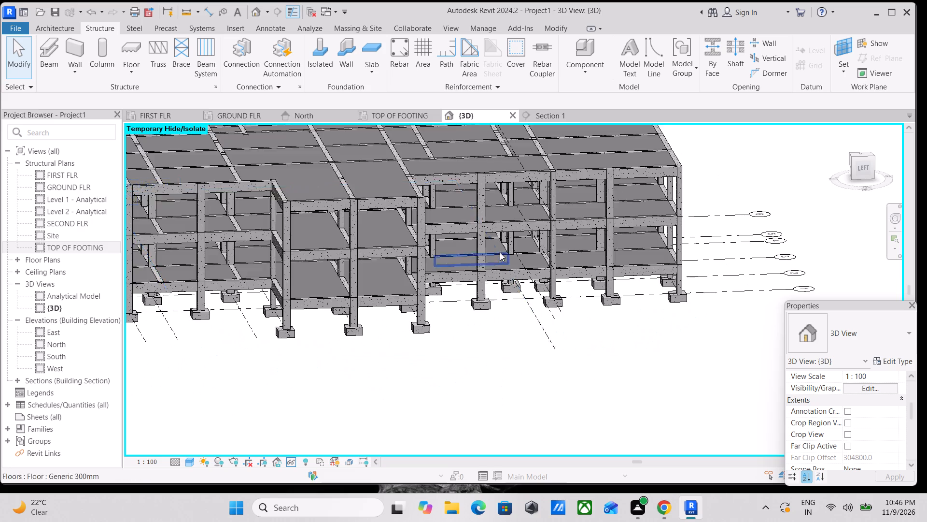
scroll(500, 252, down, 1)
middle_drag(503, 254, 903, 278)
shift+middle_drag(801, 305, 826, 330)
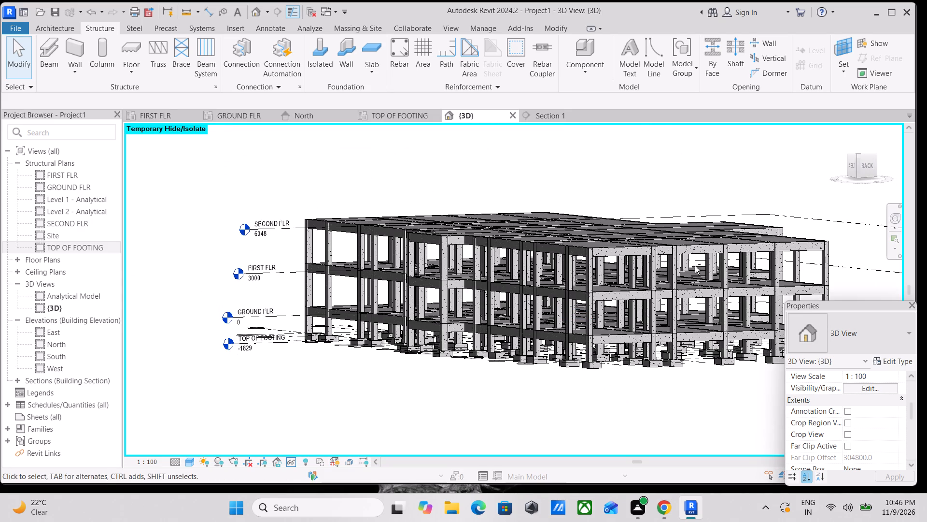
middle_drag(663, 259, 505, 211)
shift+middle_drag(513, 227, 404, 307)
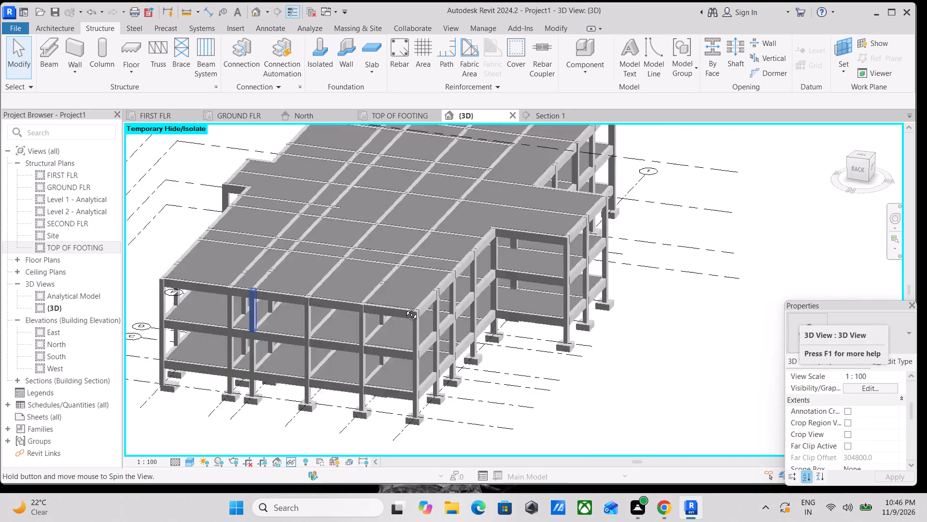
shift+middle_drag(404, 307, 378, 307)
shift+middle_drag(505, 312, 387, 311)
shift+middle_drag(534, 321, 434, 316)
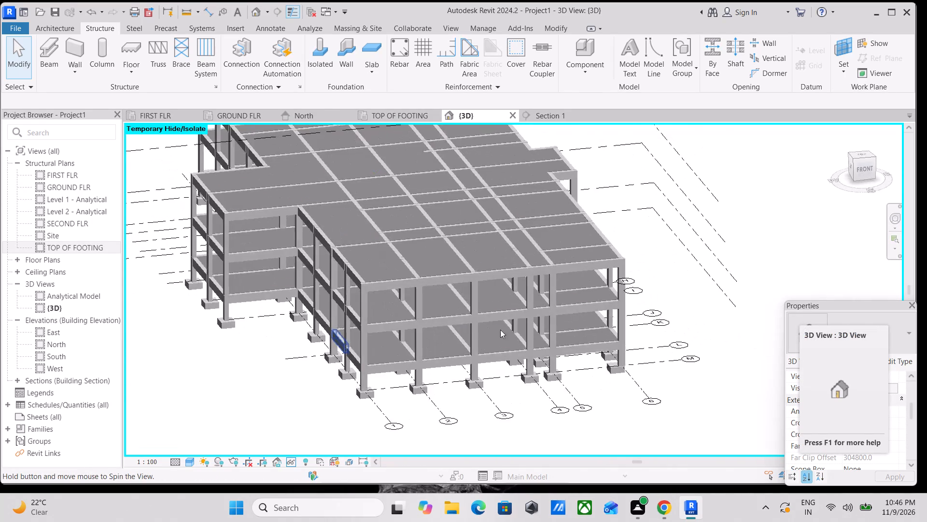
shift+middle_drag(564, 340, 395, 330)
middle_drag(423, 331, 582, 317)
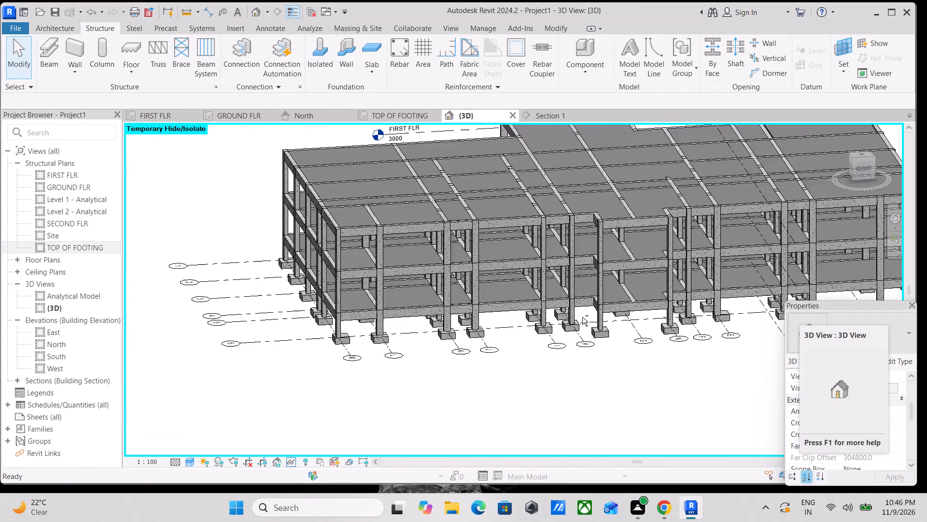
Examine the footings, column bases and ground-floor beams along the building's right side near grids E to I in 3D.
shift+middle_drag(581, 317, 516, 296)
scroll(516, 296, up, 1)
scroll(525, 298, down, 1)
scroll(606, 303, up, 5)
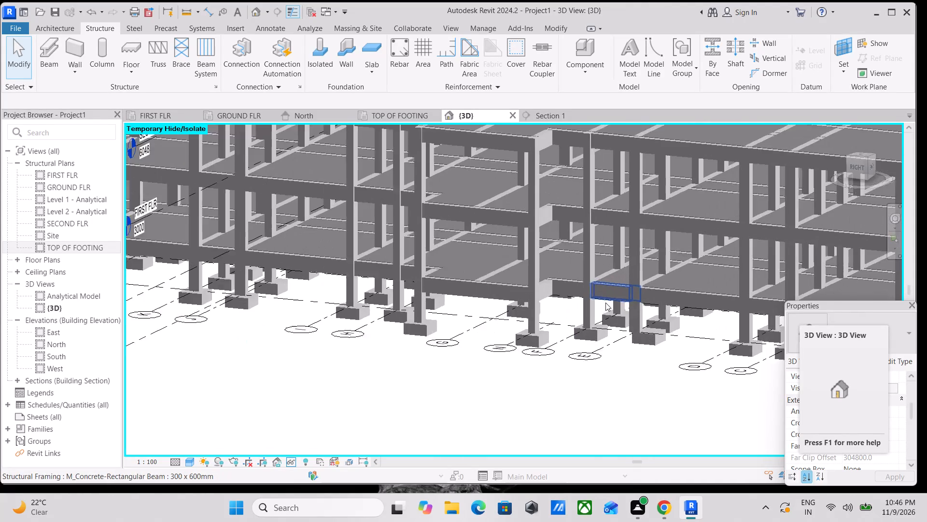
scroll(605, 303, up, 5)
scroll(540, 297, down, 3)
middle_drag(540, 297, 548, 324)
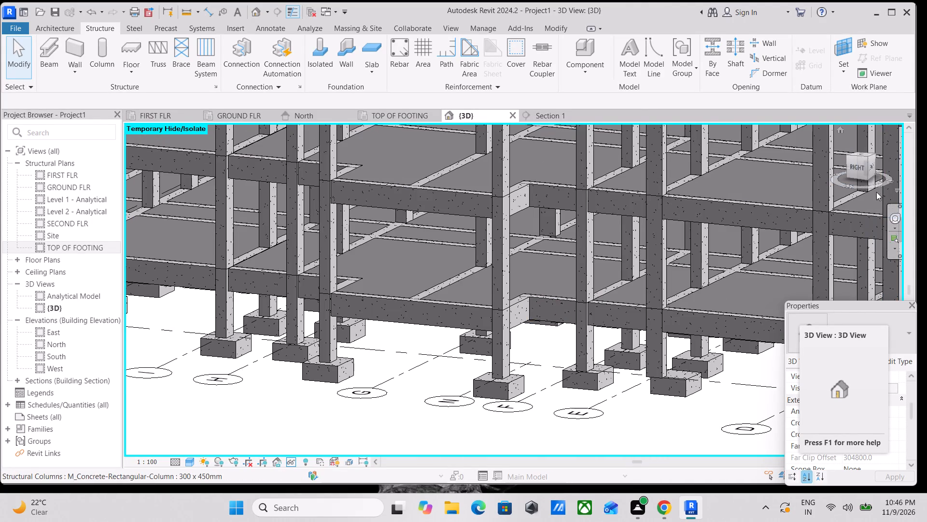
Orient the 3D view to the Right face and review the full frame there and from the right-back corner.
click(862, 164)
scroll(757, 224, up, 5)
scroll(695, 264, up, 2)
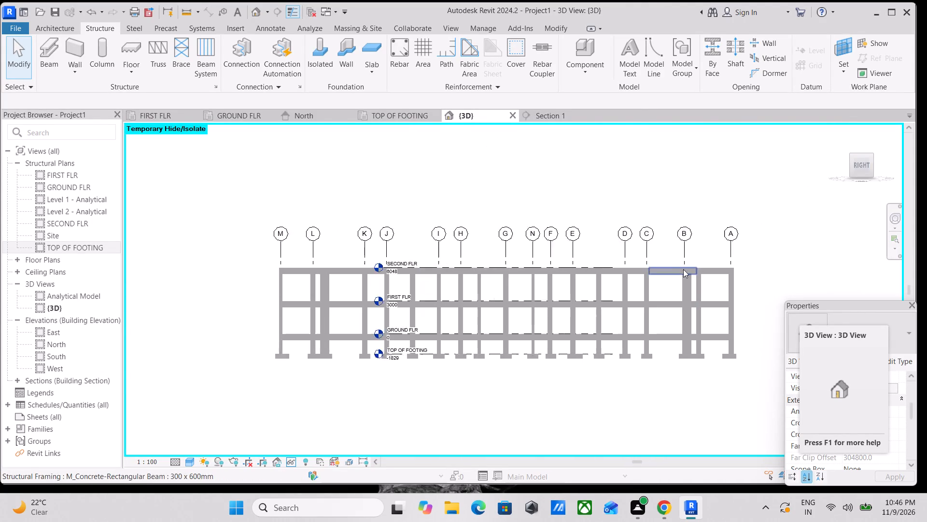
scroll(683, 269, up, 2)
scroll(640, 283, down, 3)
middle_drag(639, 282, 689, 234)
shift+middle_drag(661, 288, 620, 325)
scroll(623, 312, up, 1)
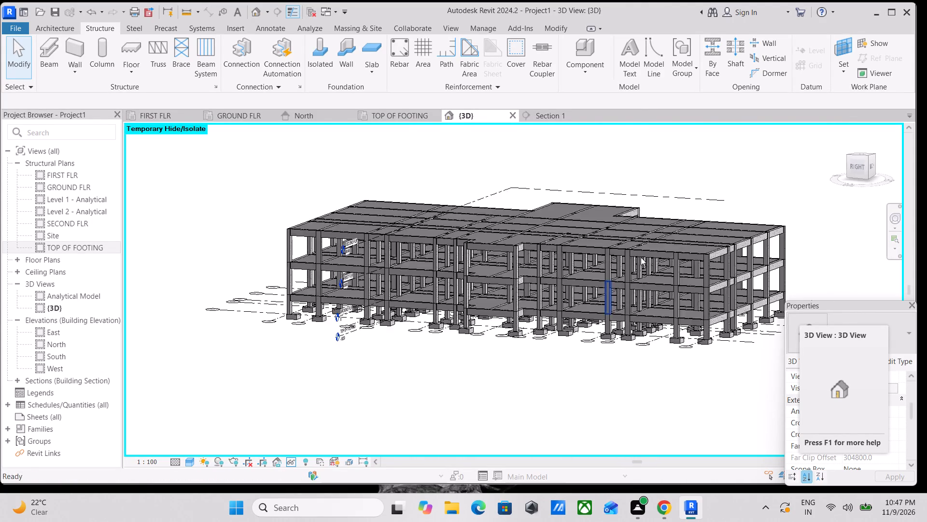
scroll(641, 256, down, 2)
shift+middle_drag(641, 256, 579, 291)
scroll(579, 291, up, 1)
scroll(579, 294, down, 3)
scroll(587, 299, up, 6)
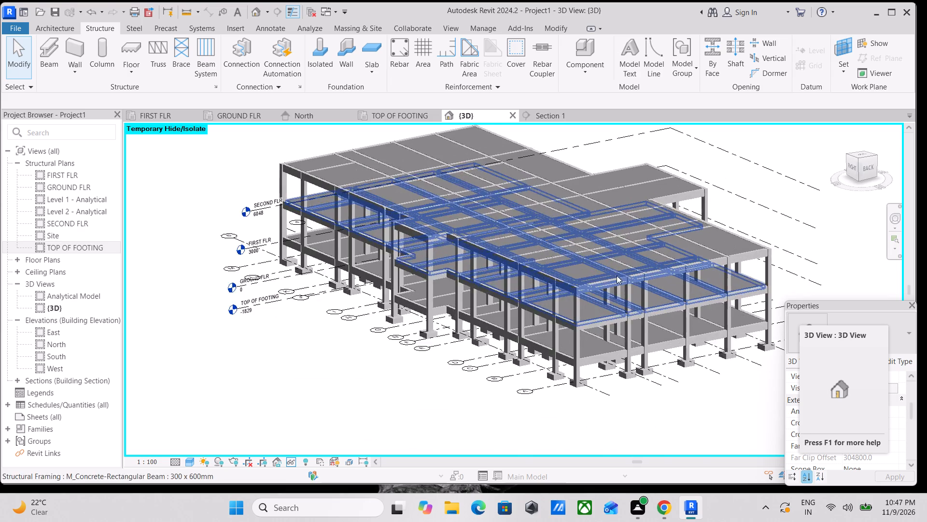
Examine the SECOND FLR slab panels and beam grid up close across the top of the building in 3D.
scroll(617, 275, up, 2)
scroll(591, 203, up, 3)
middle_drag(597, 214, 628, 253)
scroll(628, 250, up, 1)
scroll(559, 152, down, 3)
middle_drag(560, 163, 668, 276)
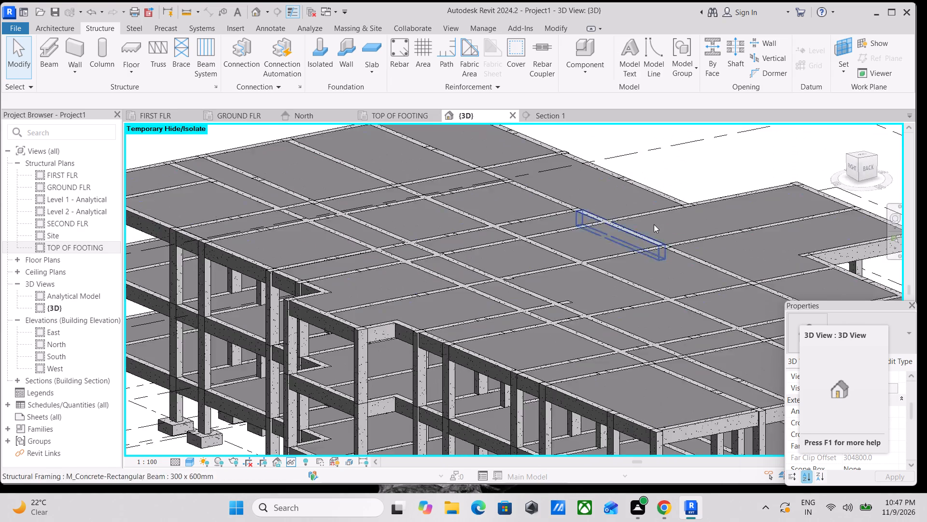
scroll(653, 224, down, 1)
middle_drag(653, 223, 719, 360)
scroll(637, 255, up, 3)
scroll(596, 293, up, 3)
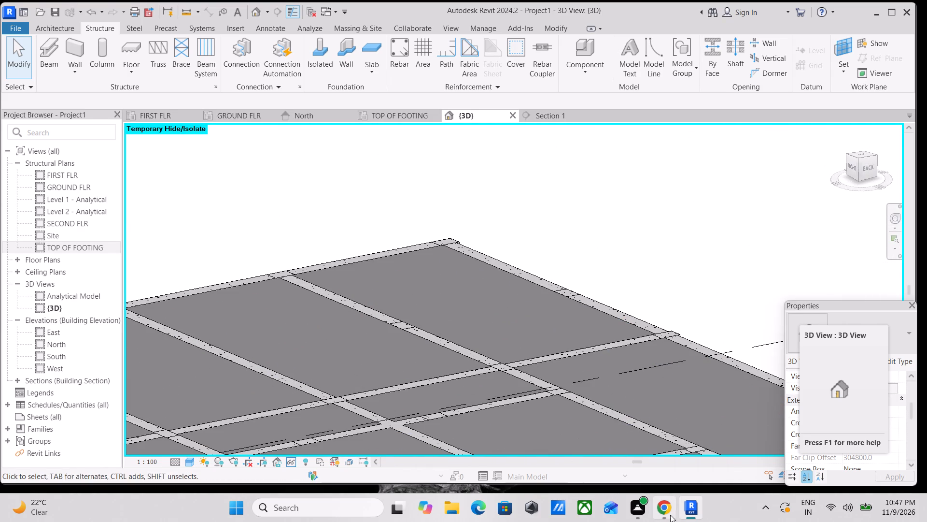
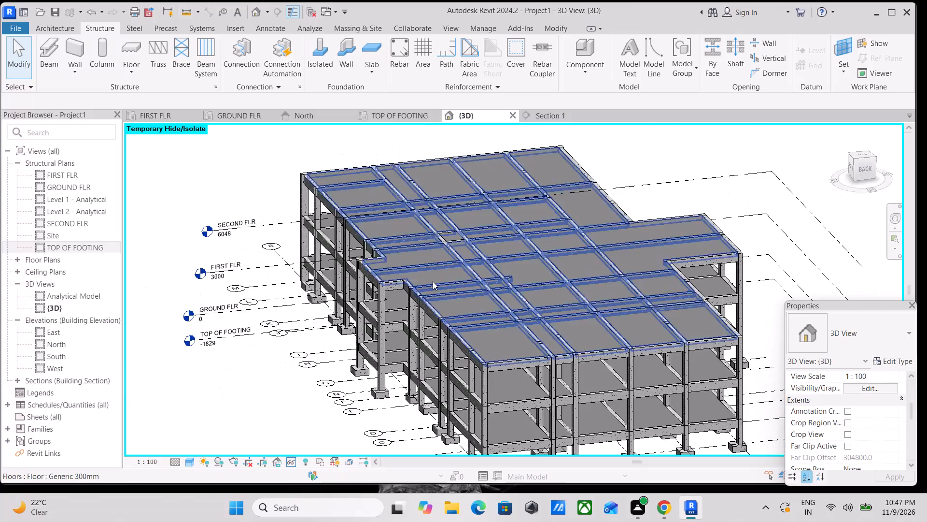
Inspect the whole concrete frame in 3D from the back at a low angle and around to the front.
shift+middle_drag(471, 278, 494, 162)
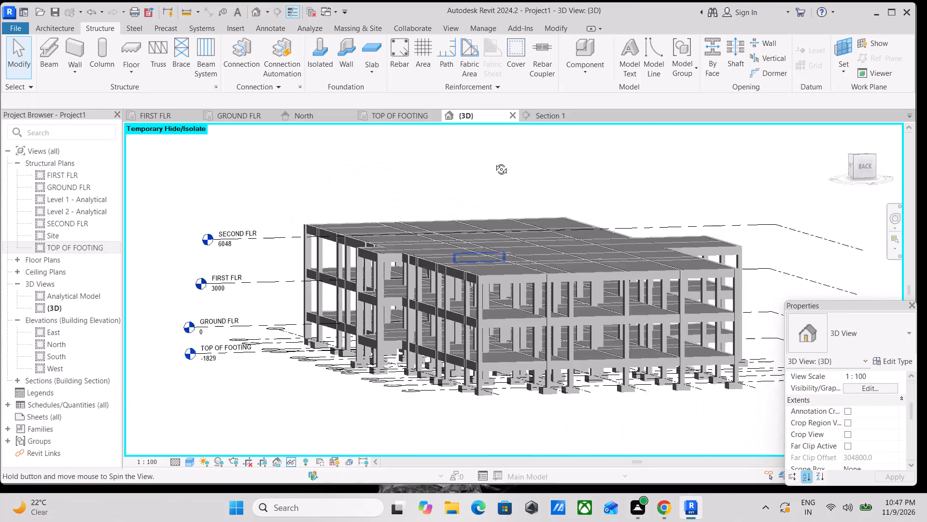
shift+middle_drag(494, 162, 499, 158)
shift+middle_drag(536, 234, 559, 274)
shift+middle_drag(548, 256, 610, 409)
scroll(553, 297, up, 3)
middle_drag(447, 211, 628, 268)
scroll(626, 268, up, 1)
middle_drag(550, 297, 610, 208)
scroll(558, 296, up, 3)
scroll(556, 283, down, 5)
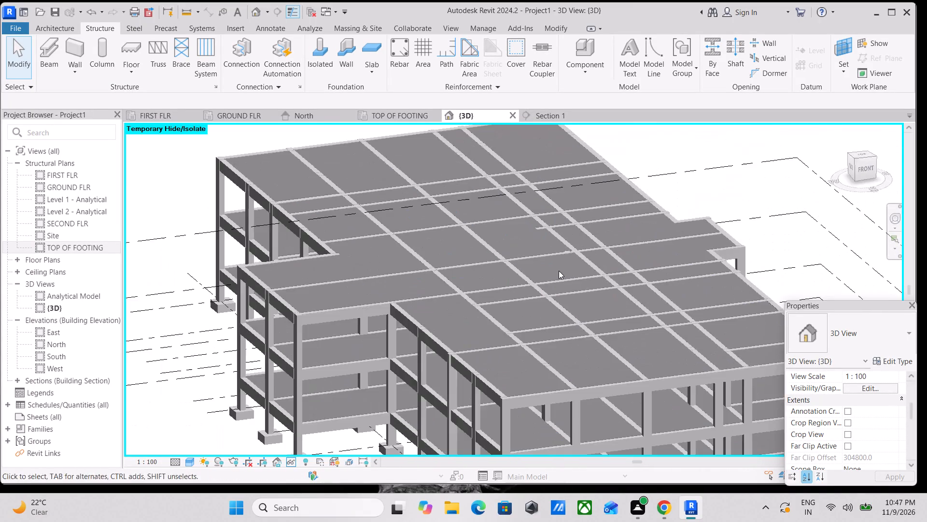
Examine the SECOND FLR edge beams, column tops and slab edges up close along the building's front-left side in 3D.
middle_drag(559, 271, 595, 173)
scroll(557, 258, up, 5)
scroll(550, 266, down, 1)
scroll(550, 266, up, 5)
scroll(550, 266, down, 8)
scroll(550, 266, up, 6)
scroll(550, 266, down, 1)
scroll(550, 266, up, 4)
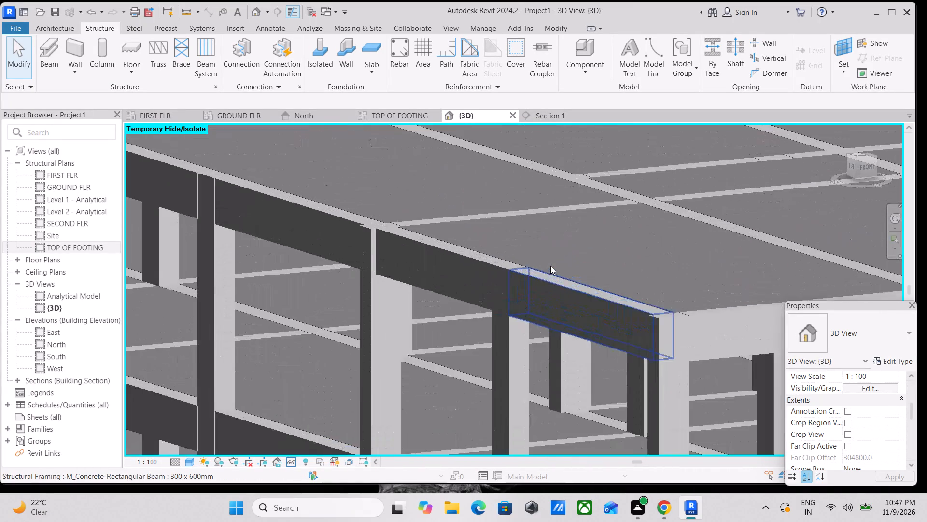
scroll(550, 266, up, 1)
scroll(550, 266, down, 10)
Review the footing and column layout in the TOP OF FOOTING plan, closing in on the footings along grids A and B.
click(385, 111)
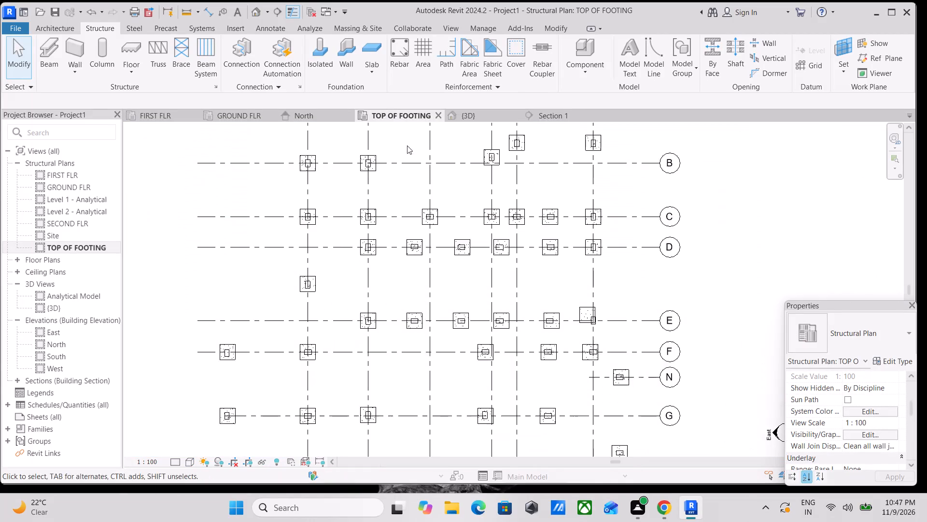
scroll(414, 160, down, 3)
scroll(349, 234, up, 10)
scroll(424, 230, down, 4)
middle_drag(424, 229, 380, 224)
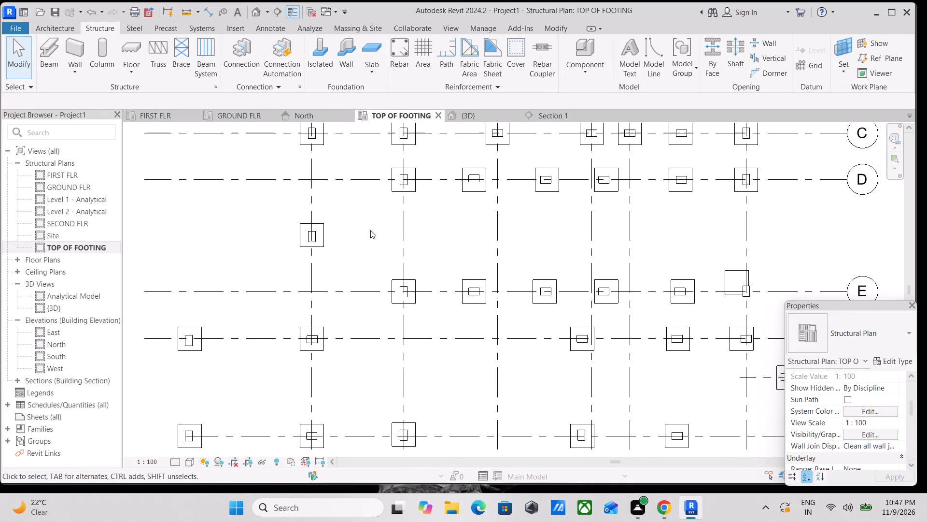
scroll(373, 230, down, 7)
middle_drag(403, 234, 414, 316)
scroll(417, 314, up, 1)
scroll(563, 204, up, 10)
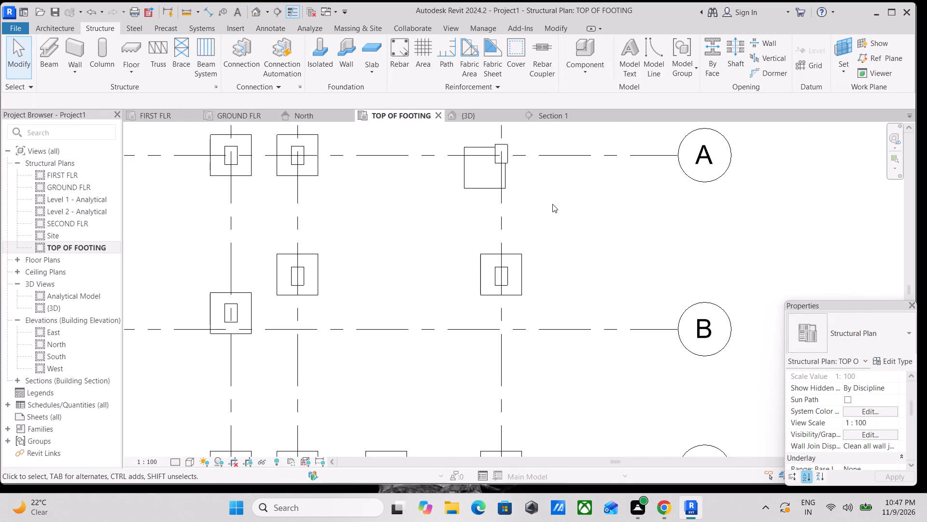
middle_drag(555, 208, 584, 319)
scroll(538, 225, up, 8)
scroll(516, 267, down, 8)
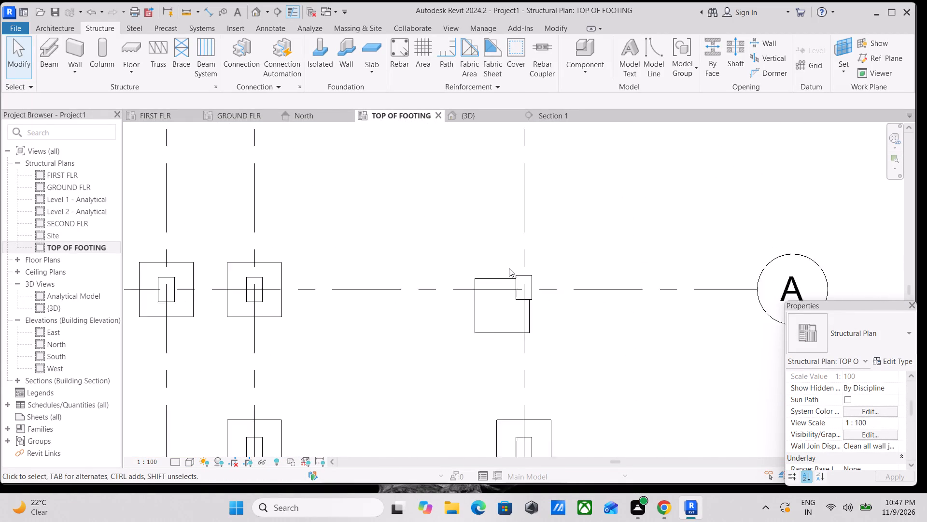
scroll(509, 268, down, 2)
Return to the {3D} view and review the frame from the front-left corner and from above the front.
click(485, 108)
click(469, 122)
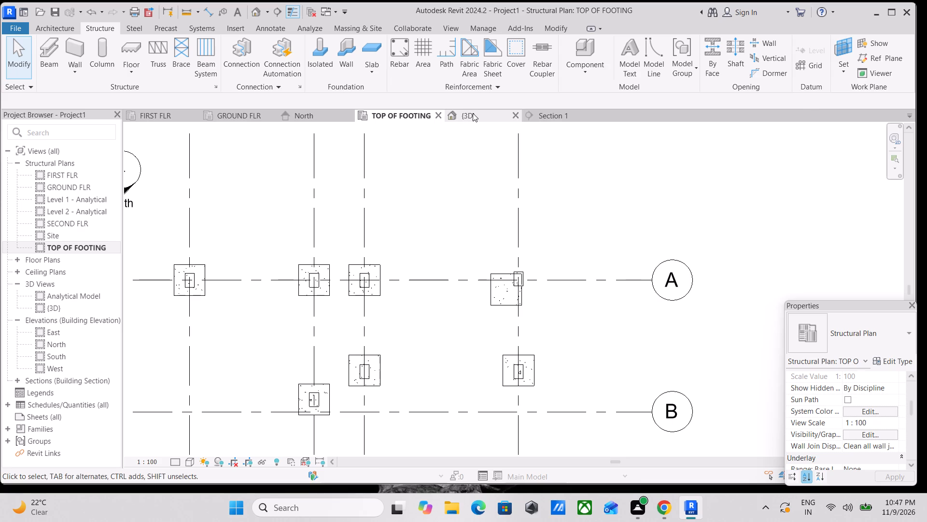
click(473, 113)
scroll(451, 218, down, 5)
middle_drag(457, 267, 558, 232)
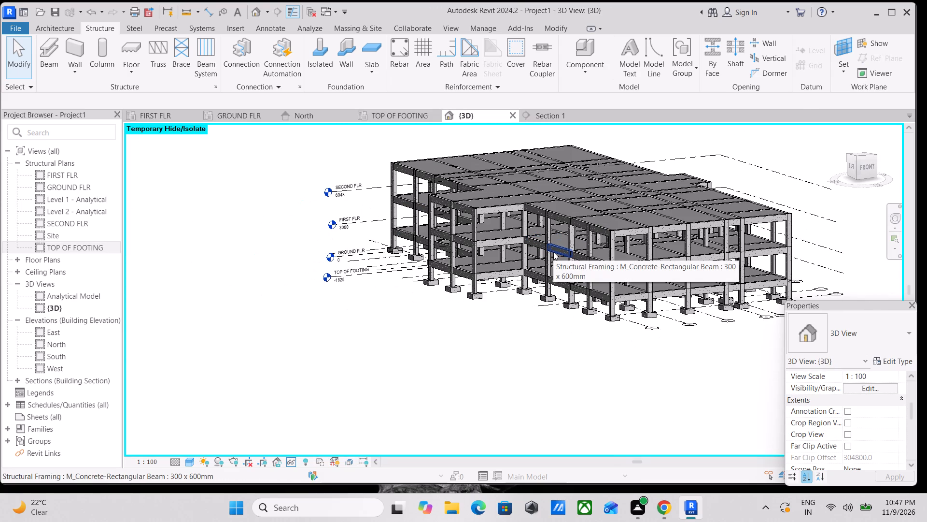
scroll(545, 241, up, 7)
scroll(535, 260, down, 3)
middle_drag(524, 247, 472, 230)
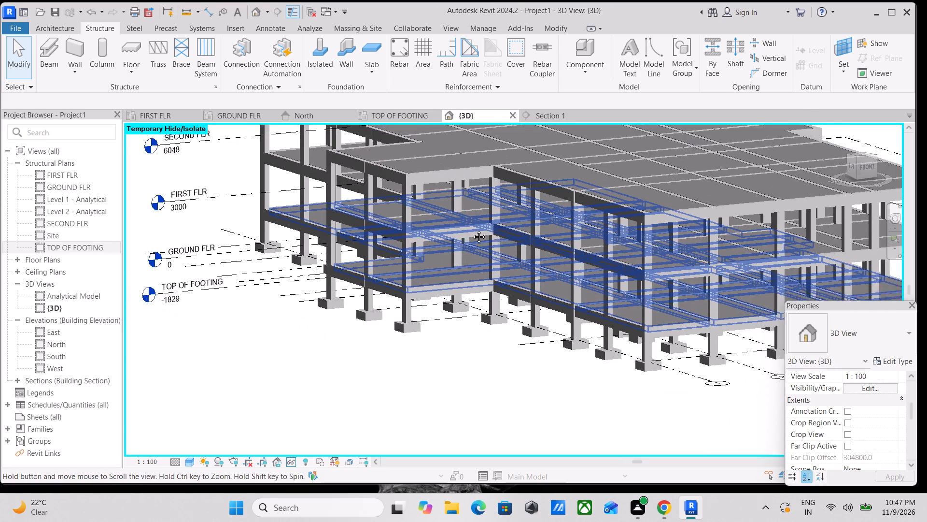
middle_drag(472, 230, 444, 222)
scroll(444, 222, up, 1)
shift+middle_drag(451, 222, 504, 294)
scroll(523, 270, down, 3)
shift+middle_drag(523, 271, 505, 290)
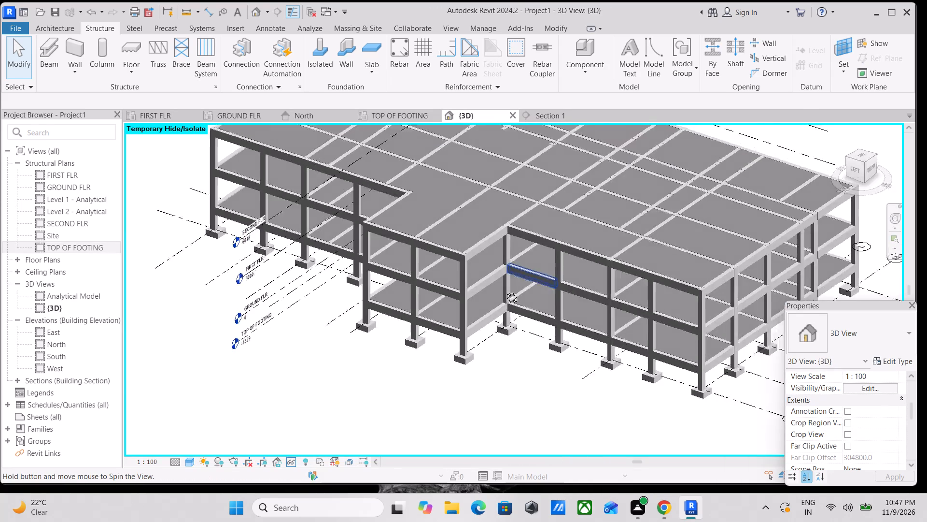
shift+middle_drag(505, 290, 431, 366)
shift+scroll(454, 357, up, 1)
scroll(481, 258, down, 1)
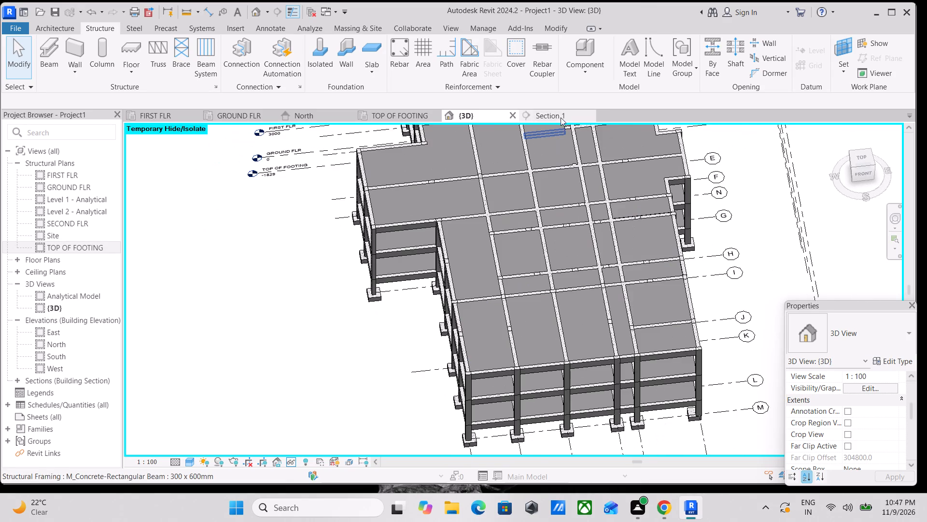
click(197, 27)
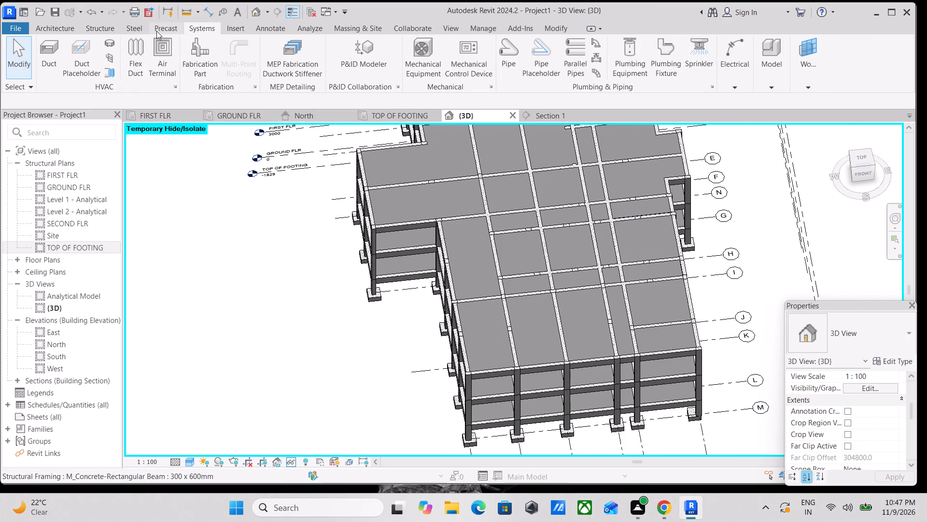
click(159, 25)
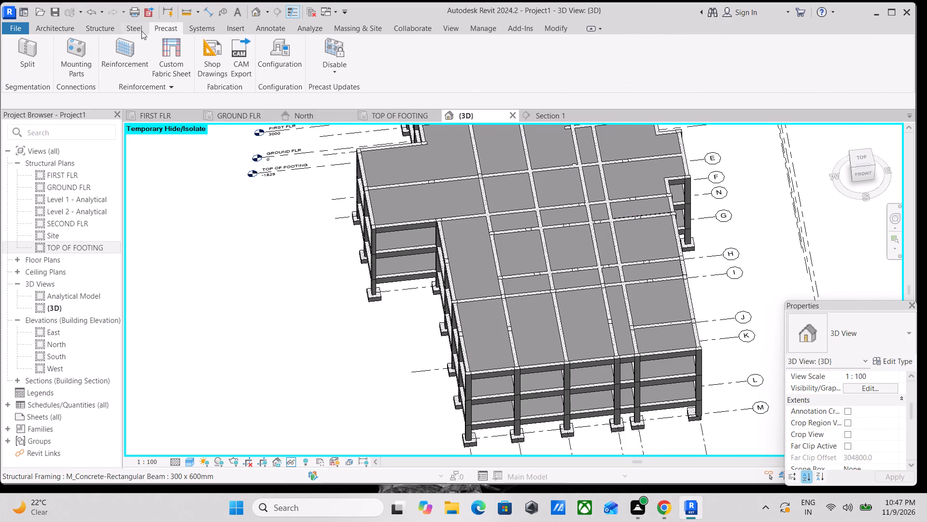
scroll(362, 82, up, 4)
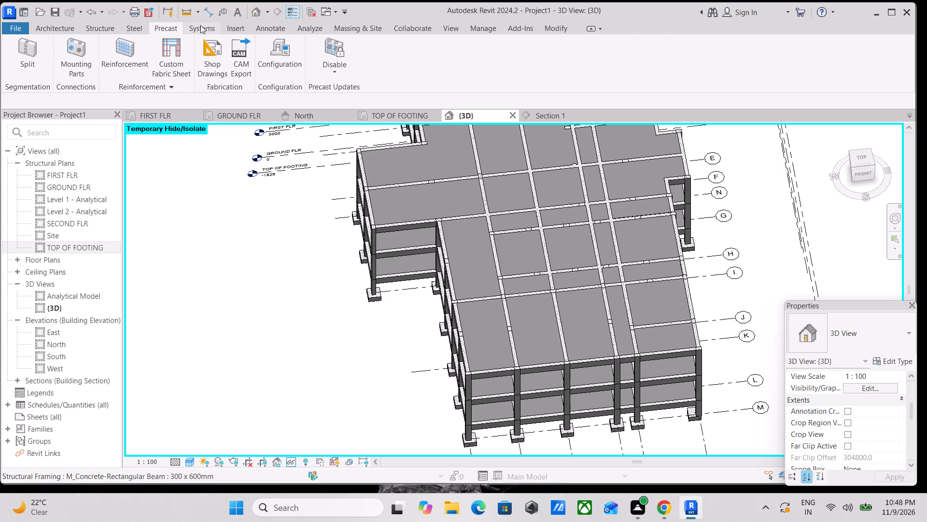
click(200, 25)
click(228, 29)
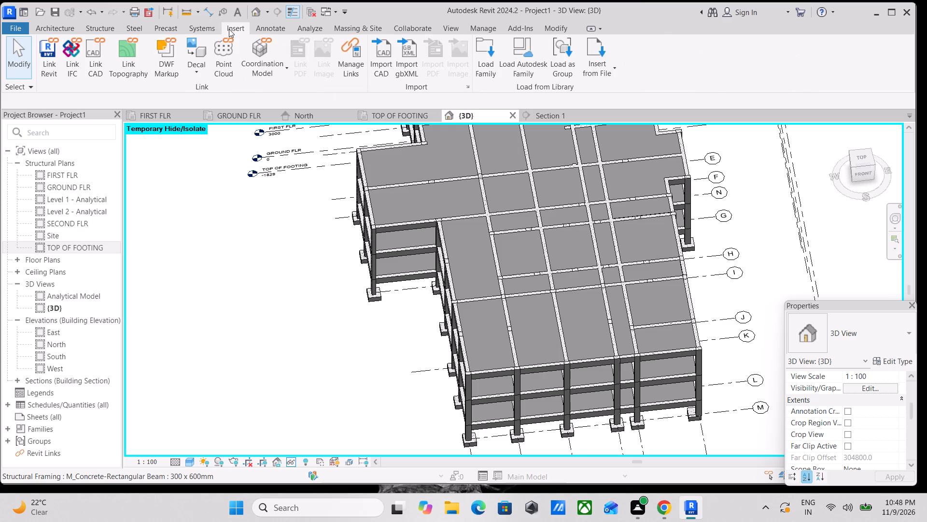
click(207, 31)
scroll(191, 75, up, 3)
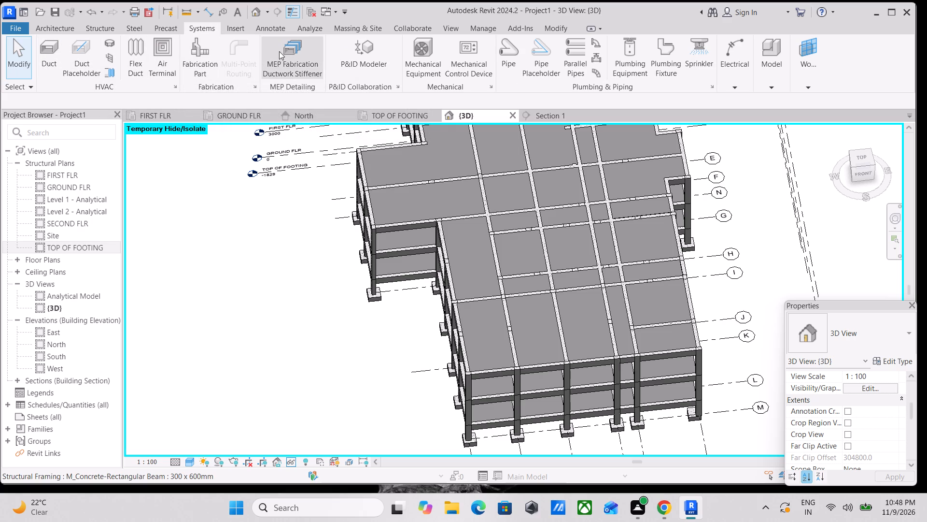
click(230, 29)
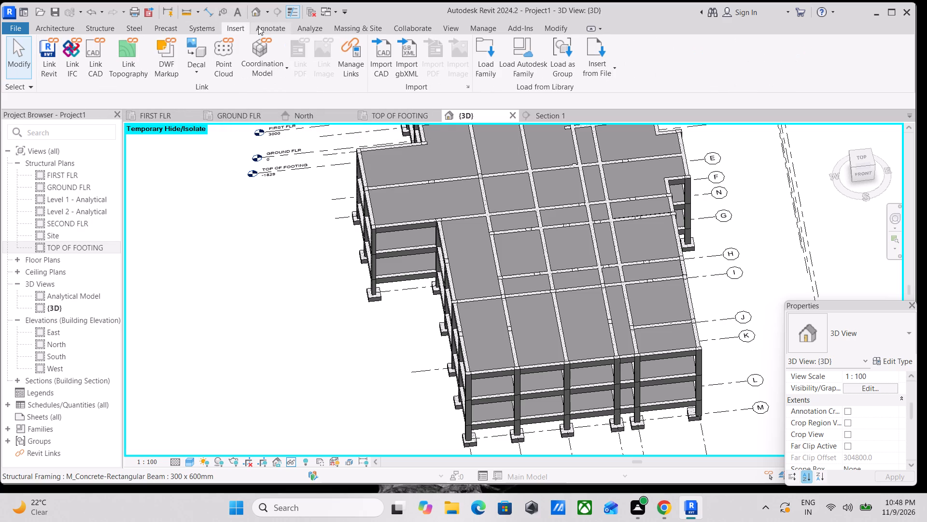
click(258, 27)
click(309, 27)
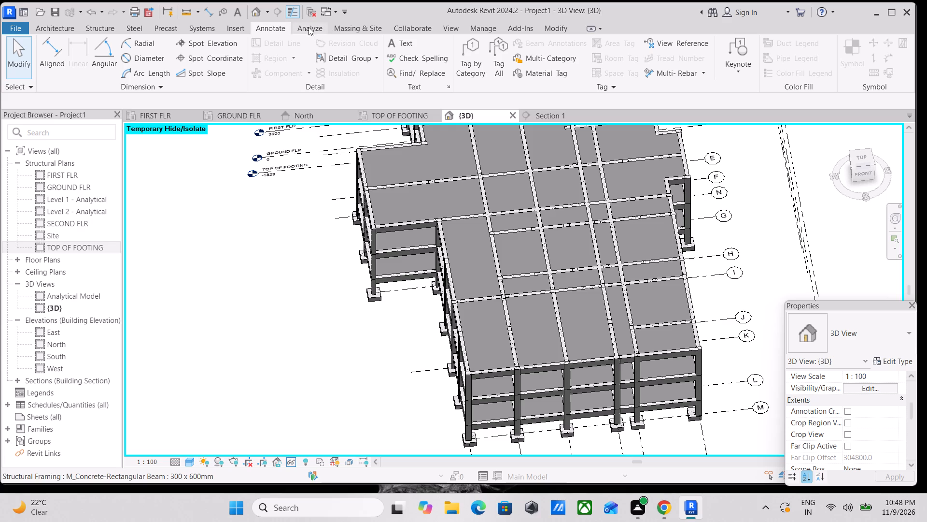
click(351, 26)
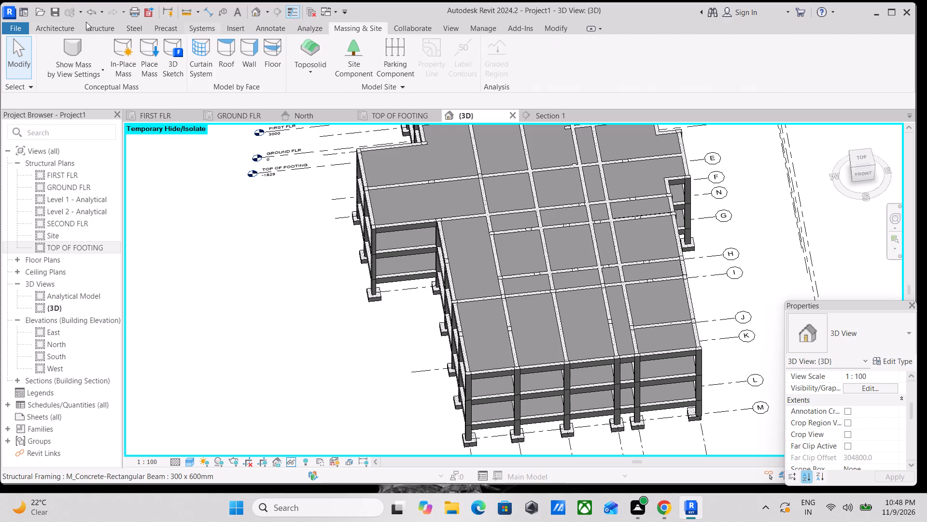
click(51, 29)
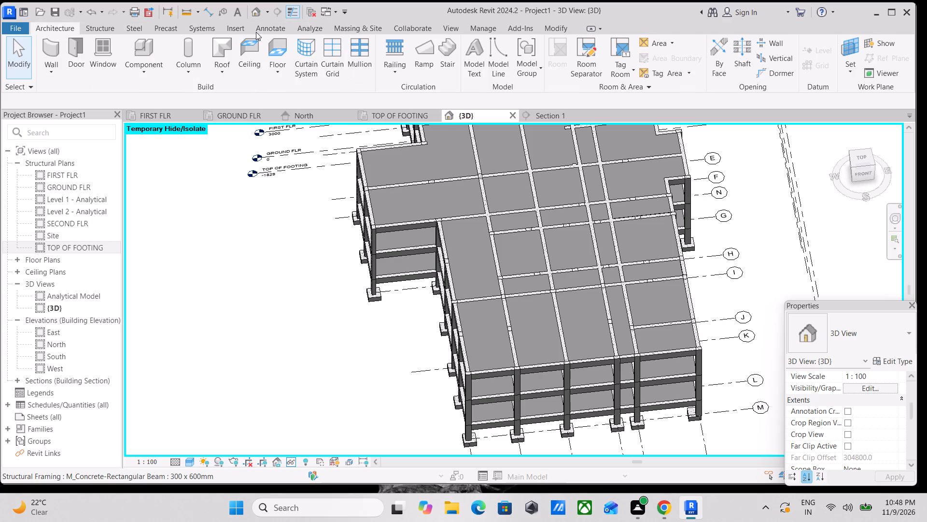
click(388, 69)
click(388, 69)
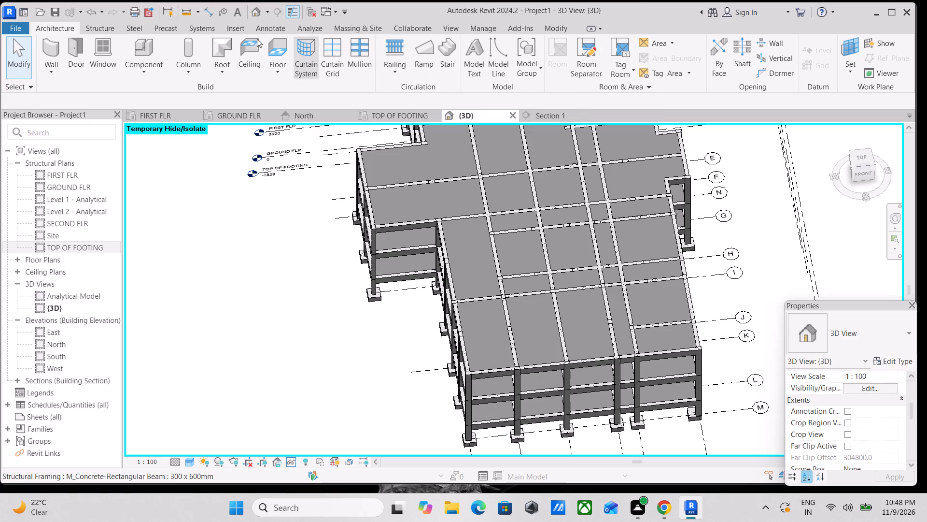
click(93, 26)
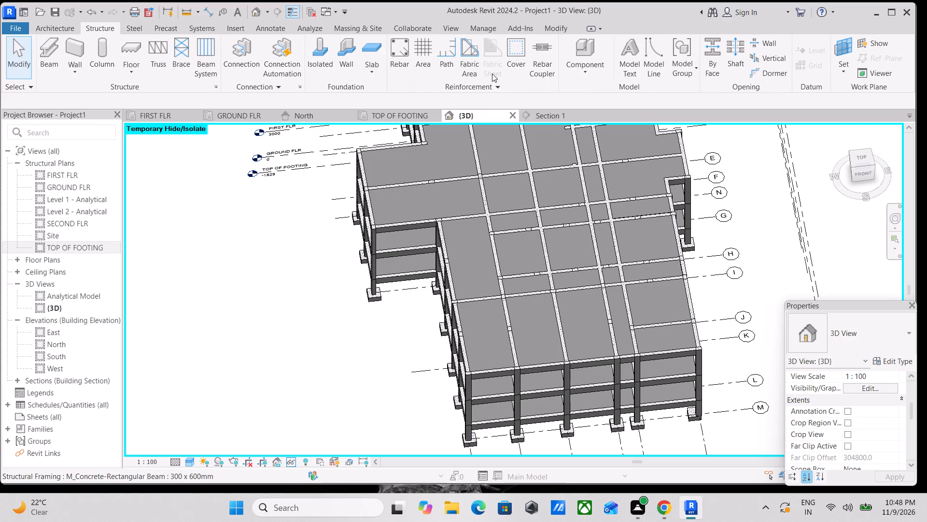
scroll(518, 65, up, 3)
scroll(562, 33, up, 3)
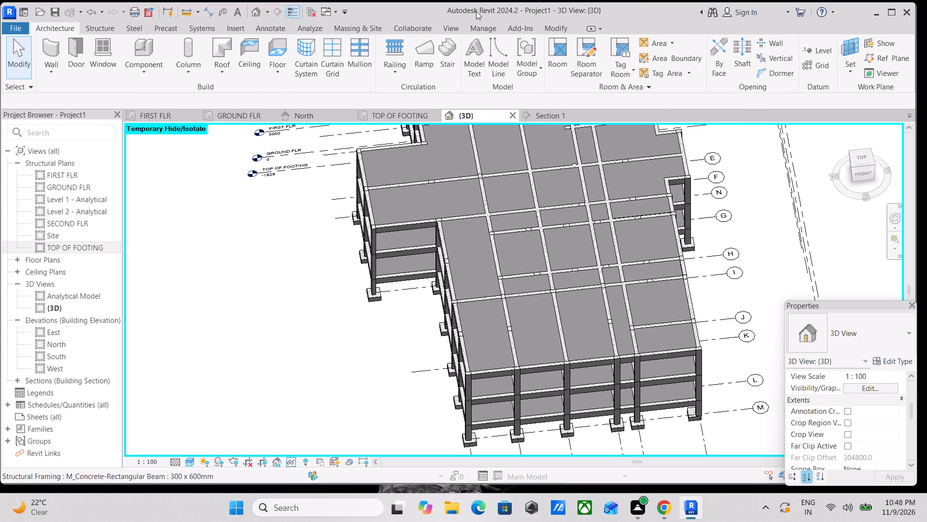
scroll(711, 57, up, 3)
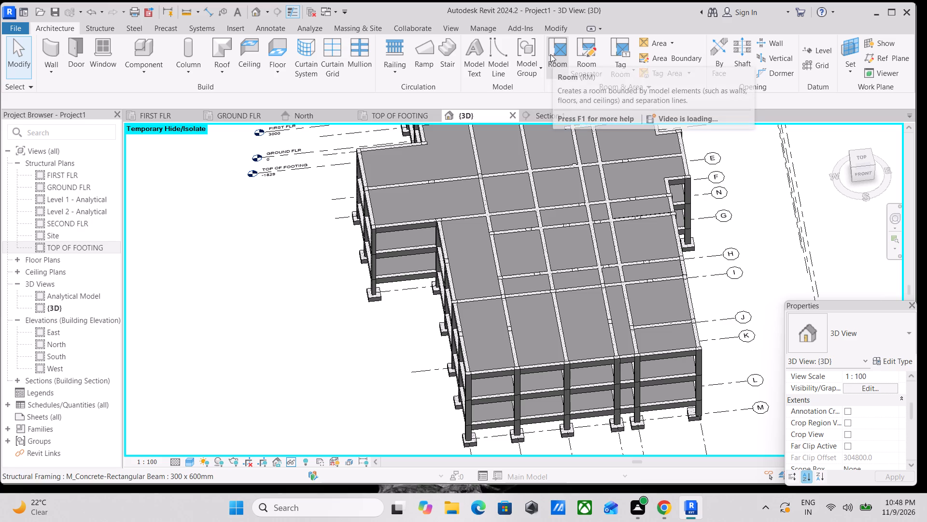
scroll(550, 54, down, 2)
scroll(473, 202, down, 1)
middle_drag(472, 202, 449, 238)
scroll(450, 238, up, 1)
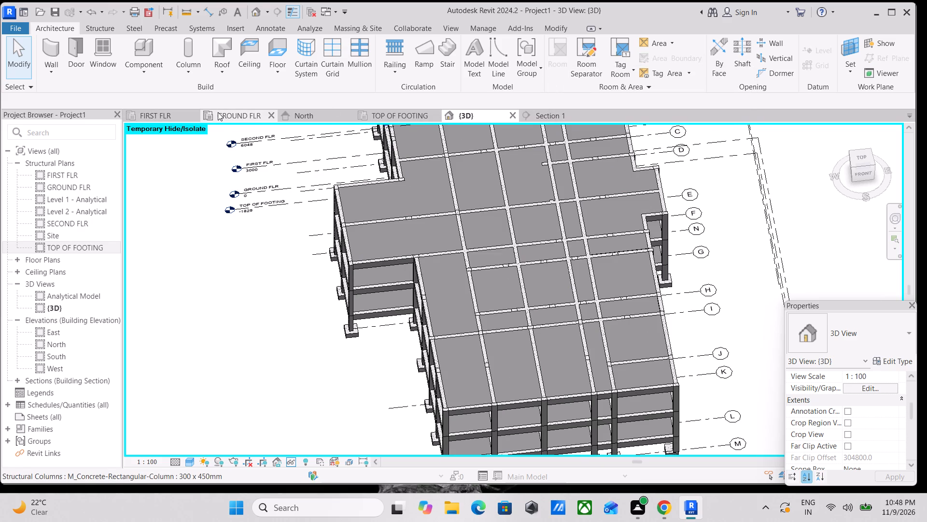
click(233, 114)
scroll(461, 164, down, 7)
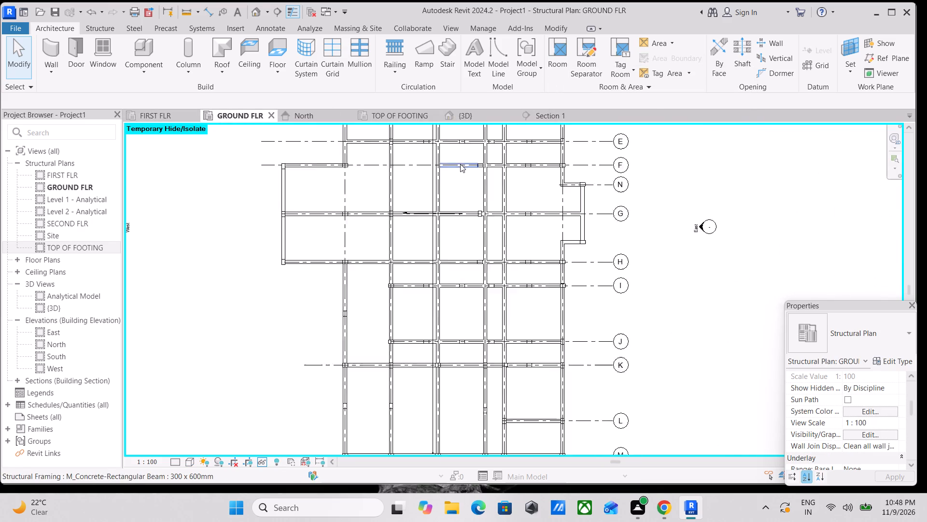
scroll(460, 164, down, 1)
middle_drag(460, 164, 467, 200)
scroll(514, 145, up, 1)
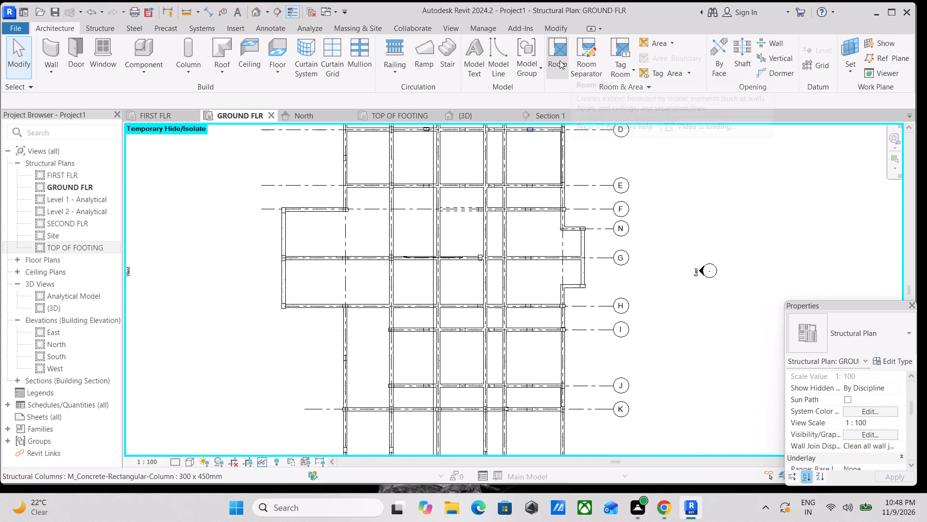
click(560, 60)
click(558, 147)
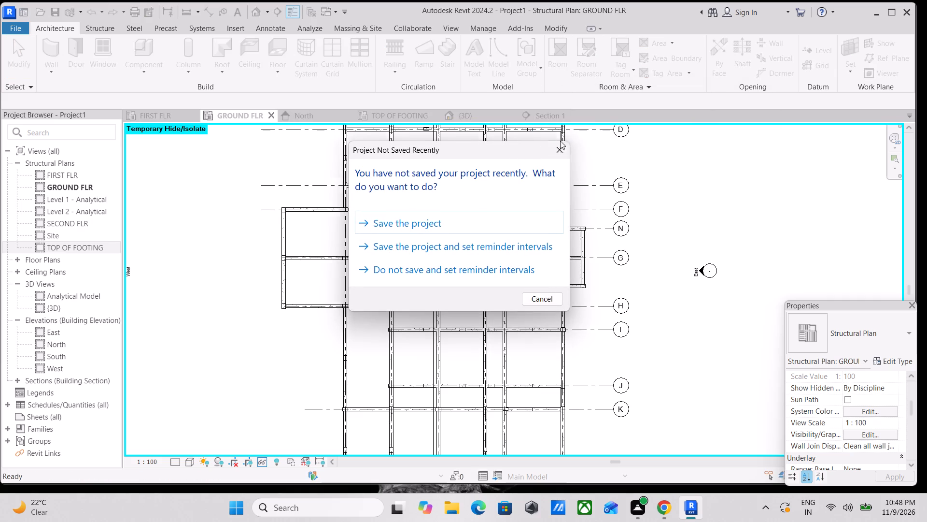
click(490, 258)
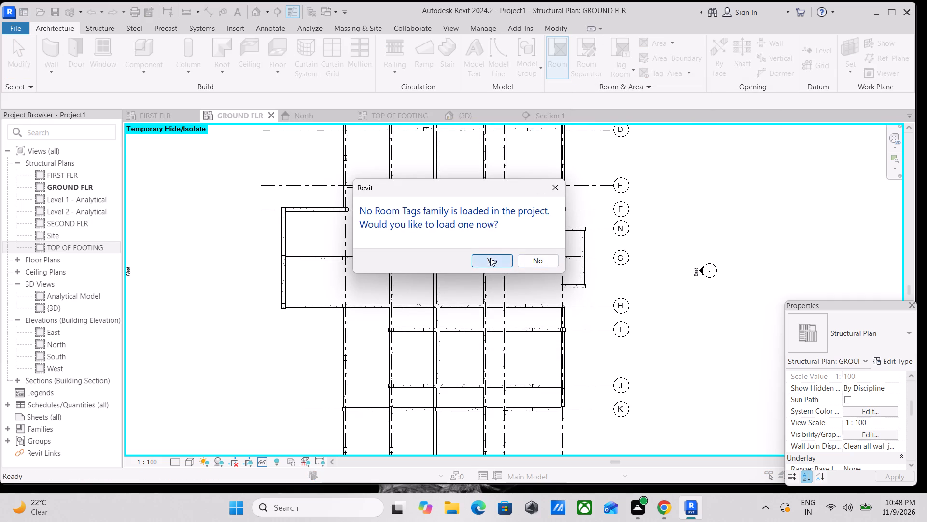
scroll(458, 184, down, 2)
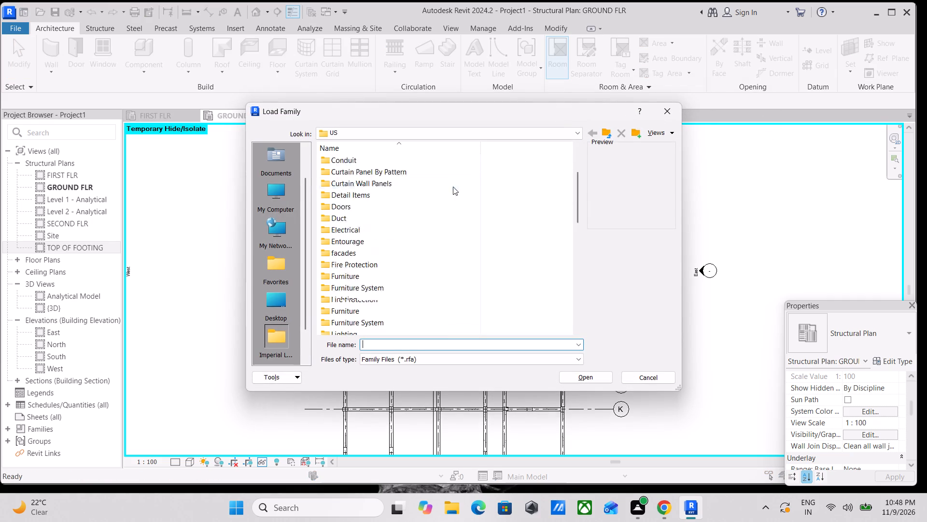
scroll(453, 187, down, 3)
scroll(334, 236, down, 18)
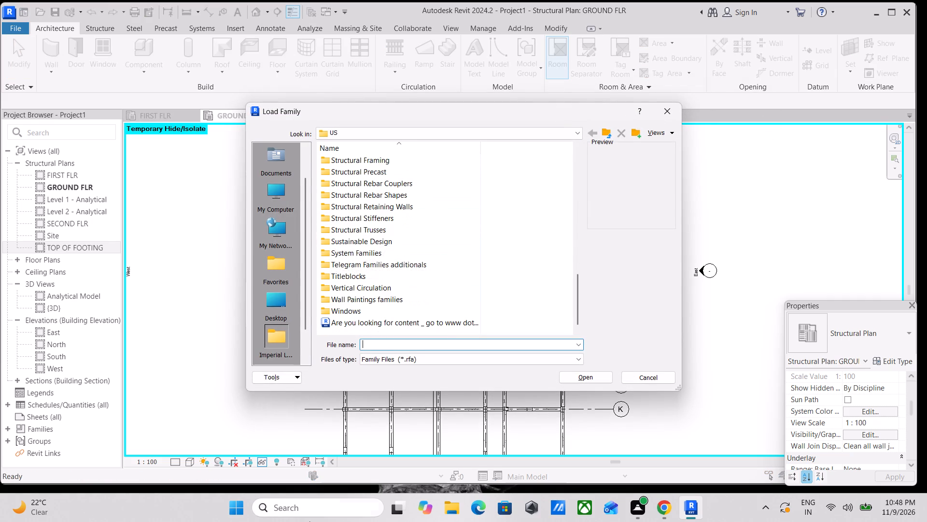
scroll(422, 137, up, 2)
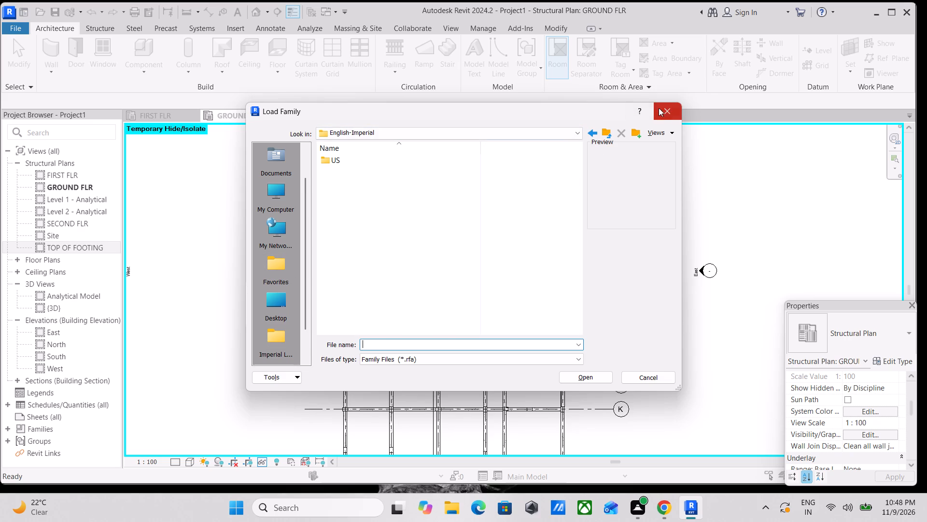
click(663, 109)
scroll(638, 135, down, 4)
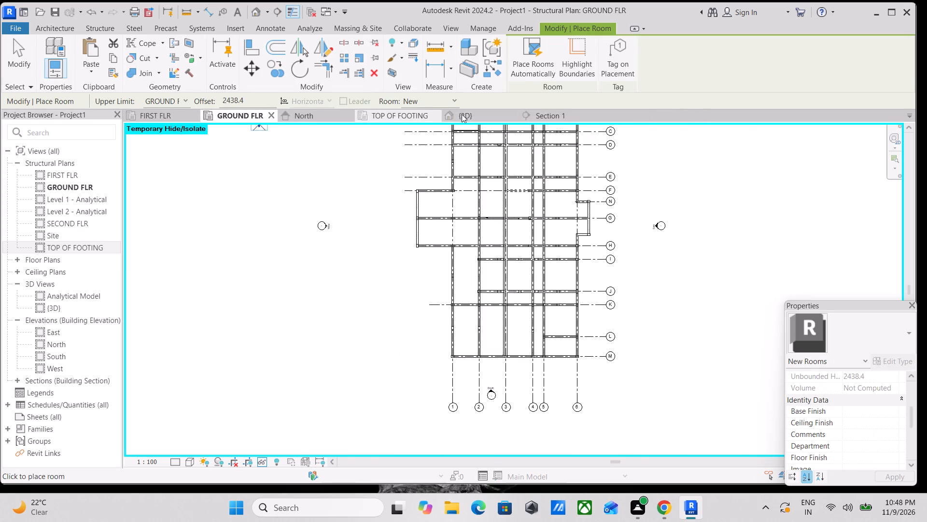
Open the {3D} view and review the whole concrete frame from above the front and around to the front-left corner.
click(471, 113)
scroll(473, 152, down, 2)
middle_drag(472, 151, 393, 145)
scroll(392, 145, down, 1)
scroll(397, 145, up, 1)
scroll(458, 161, down, 2)
middle_drag(456, 162, 519, 139)
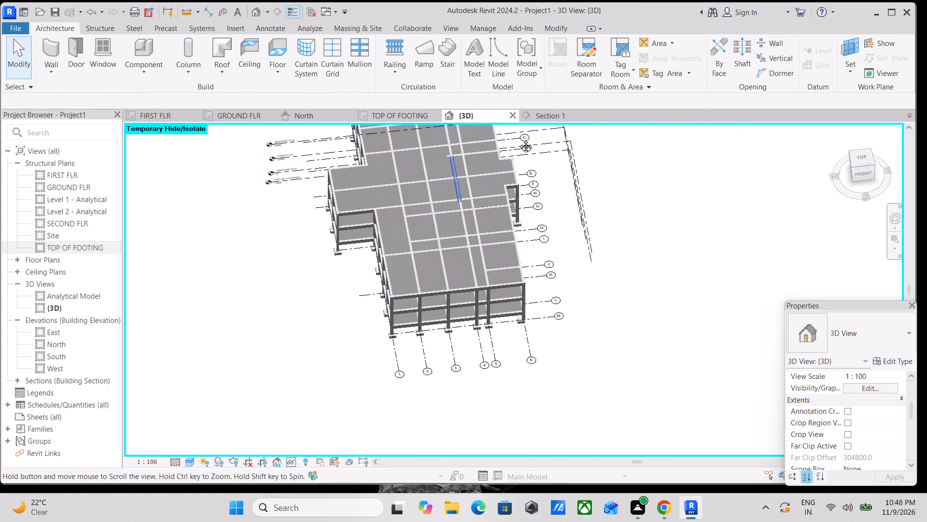
middle_drag(519, 139, 569, 121)
scroll(569, 122, up, 1)
scroll(554, 234, down, 1)
shift+middle_drag(550, 233, 620, 168)
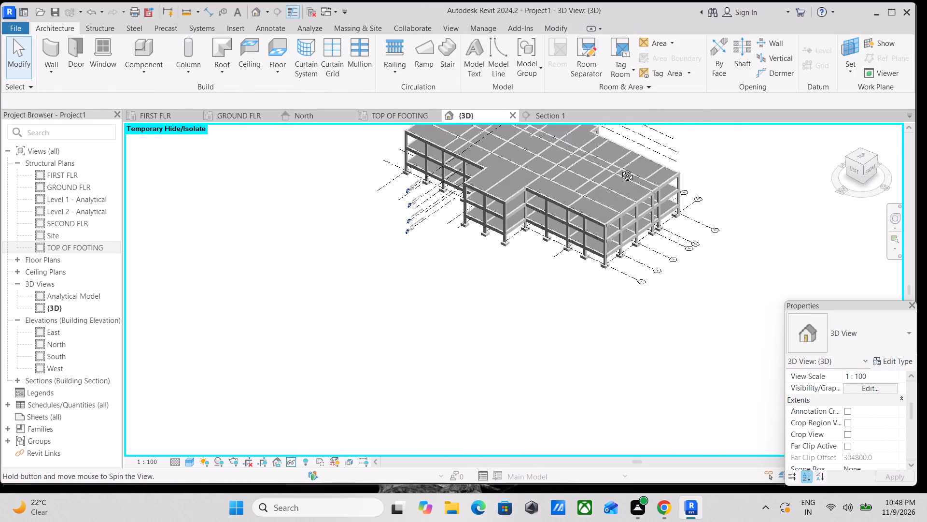
shift+middle_drag(620, 168, 614, 166)
scroll(609, 163, up, 1)
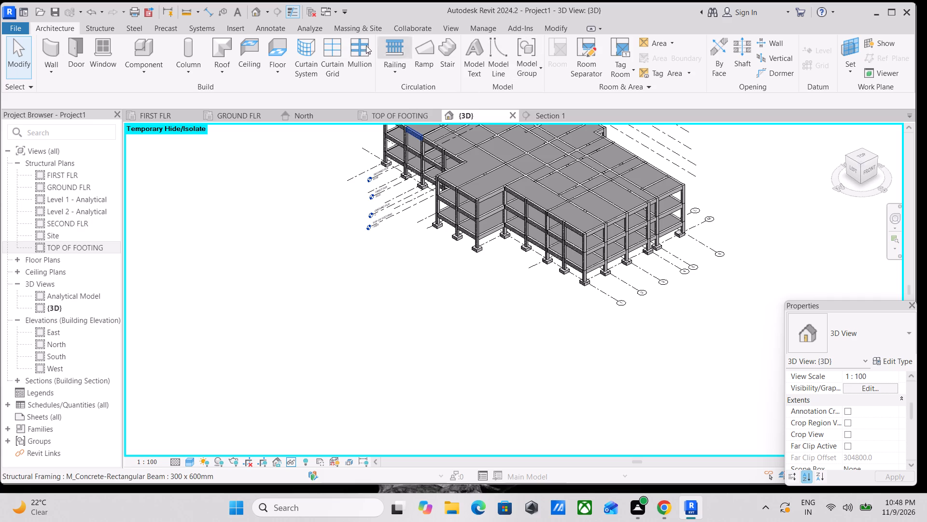
From the top 3D view, create a rectangular toposolid around the building, extending about 12 m past its north edge and 11 m past its east edge.
click(348, 26)
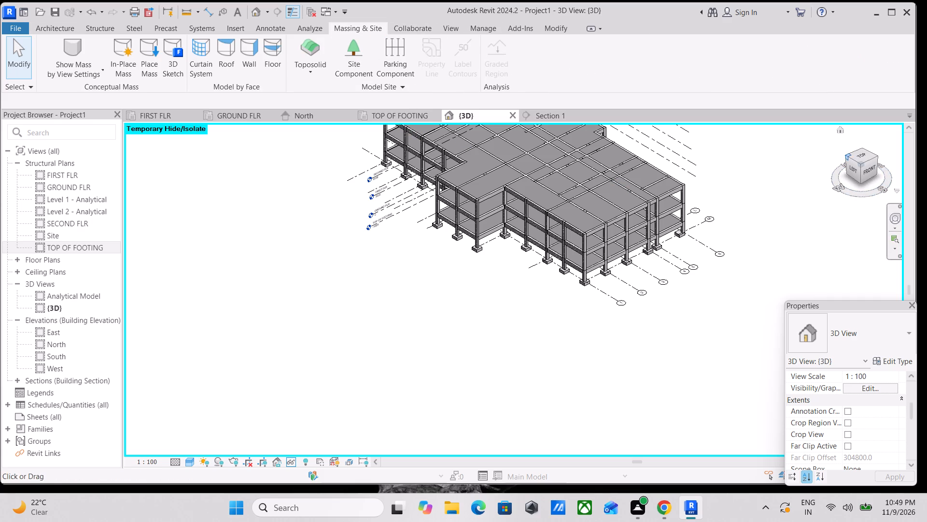
click(857, 156)
scroll(616, 227, up, 4)
scroll(534, 228, down, 2)
middle_drag(534, 228, 501, 262)
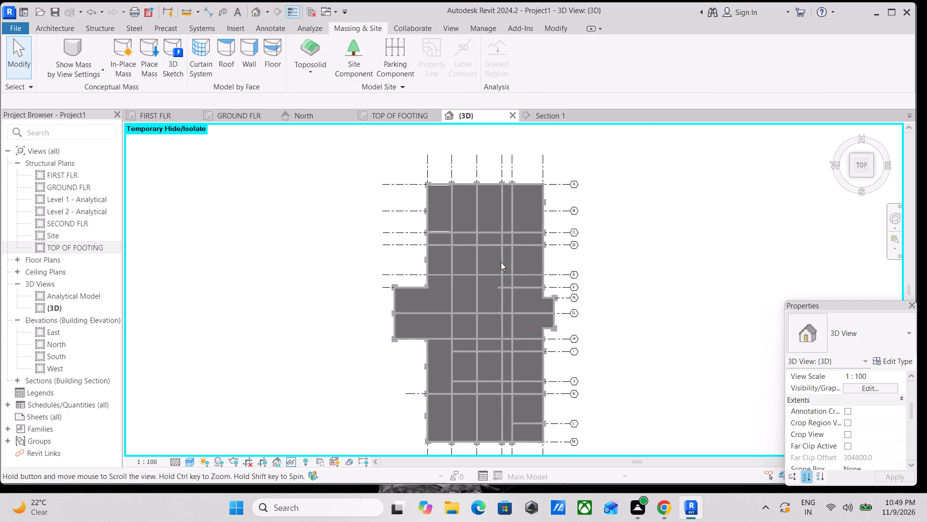
middle_drag(492, 244, 493, 251)
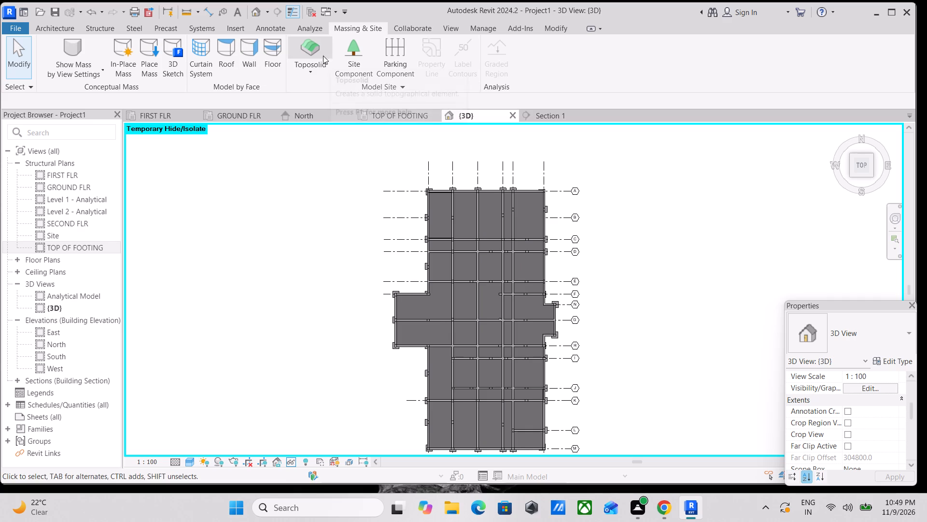
click(309, 77)
click(333, 95)
scroll(361, 176, down, 2)
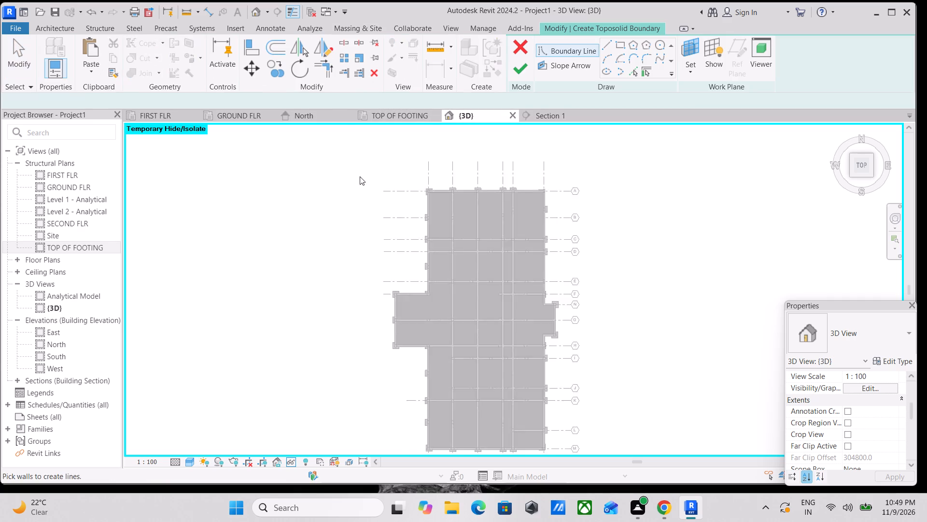
scroll(360, 176, down, 3)
middle_drag(346, 199, 397, 233)
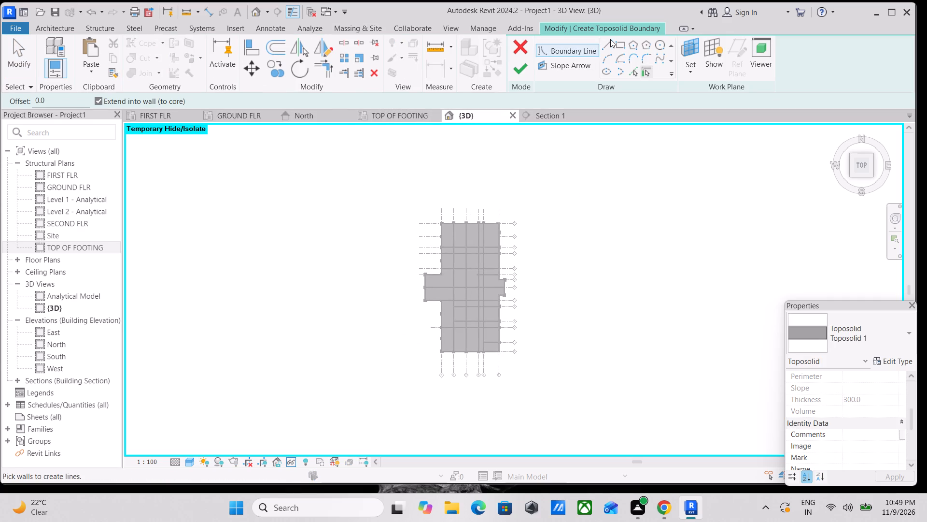
click(618, 42)
click(405, 186)
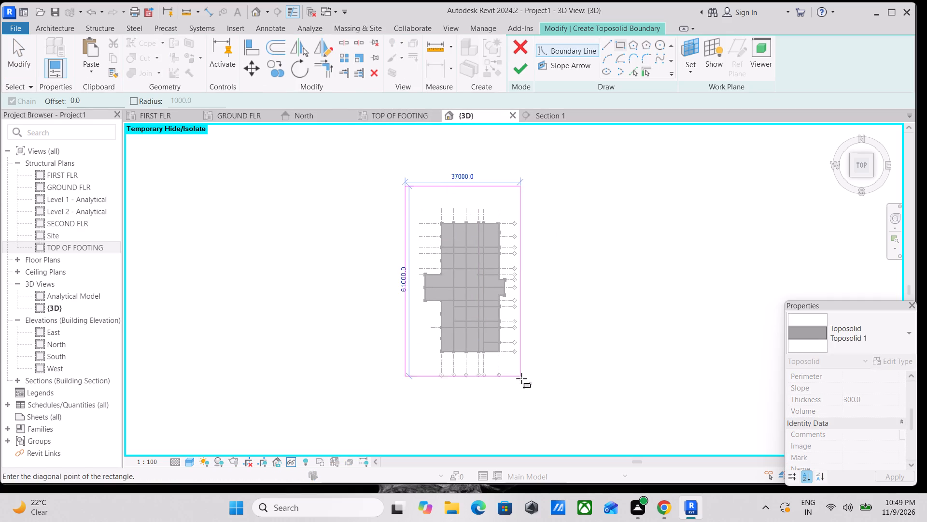
click(540, 397)
click(522, 65)
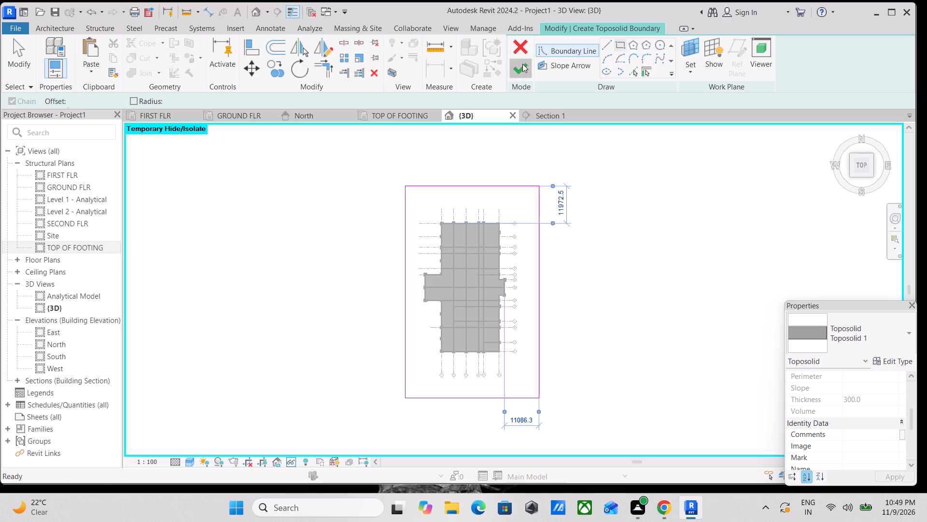
scroll(473, 252, up, 4)
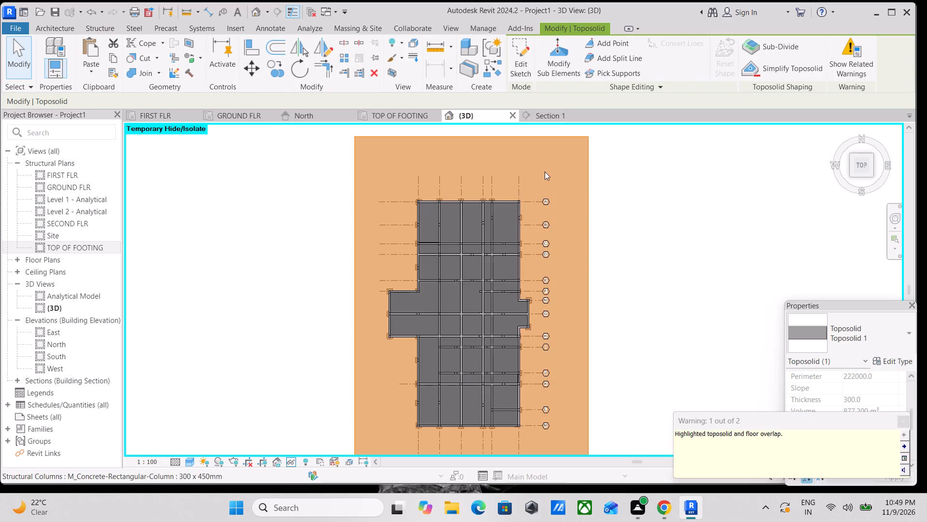
middle_drag(545, 172, 520, 239)
key(Escape)
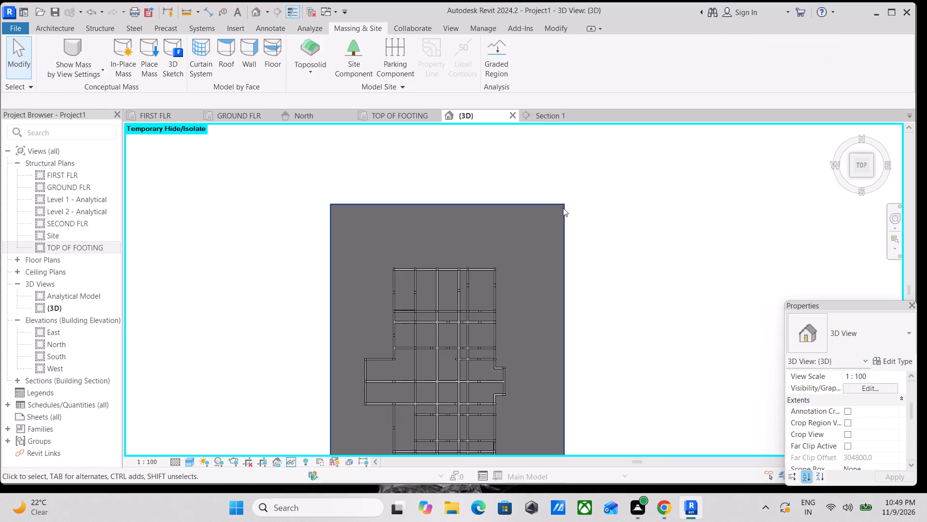
Edit the toposolid's boundary and start an inner outline at the grid A/1 corner column, 300 mm along its north face and 75 mm down.
scroll(566, 218, up, 3)
key(Escape)
click(557, 197)
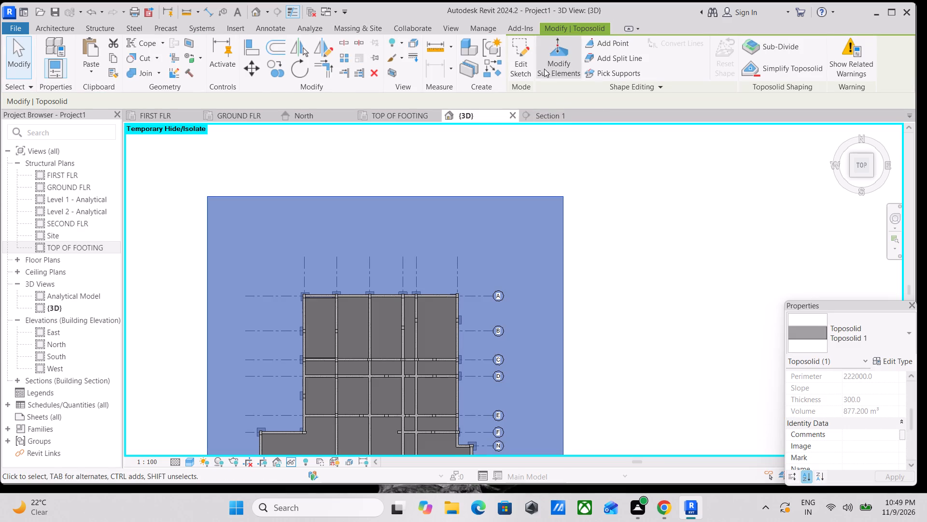
click(520, 53)
middle_drag(272, 265, 334, 203)
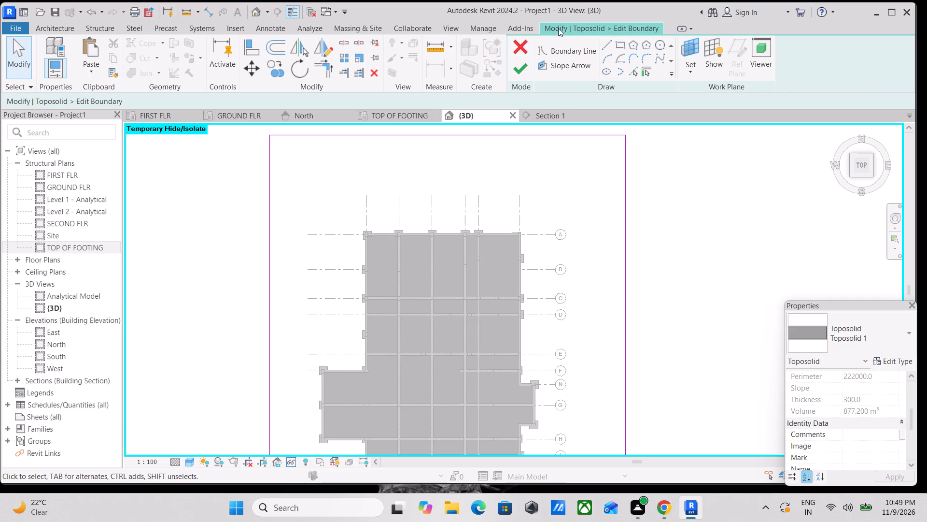
click(621, 45)
scroll(425, 209, up, 4)
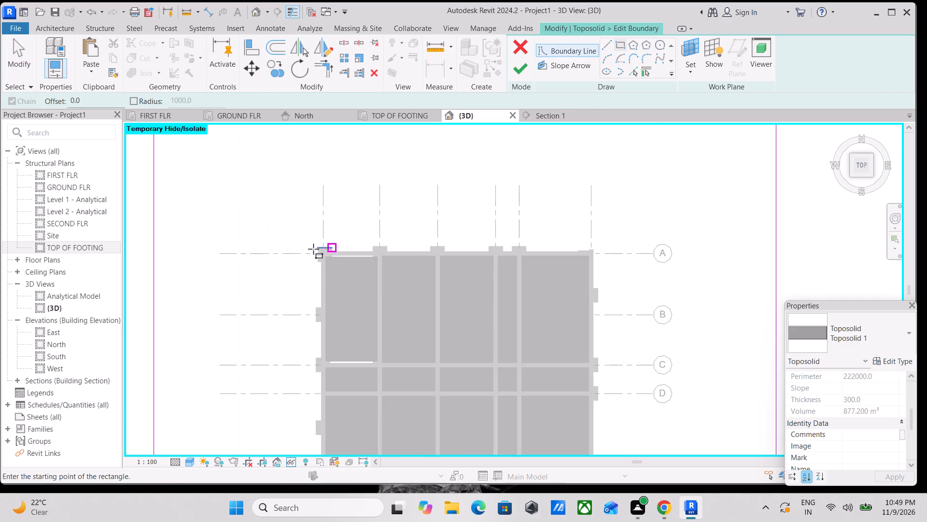
scroll(286, 264, up, 11)
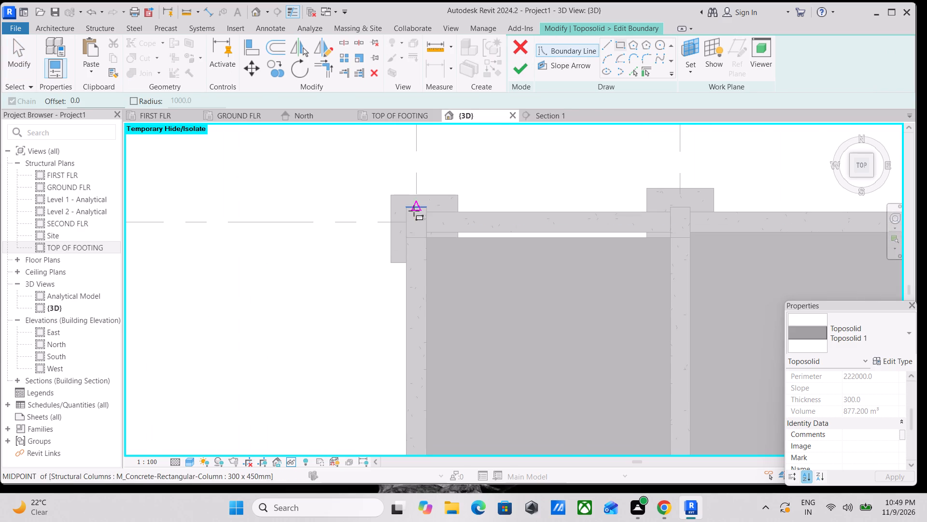
click(603, 37)
click(604, 43)
scroll(397, 204, up, 7)
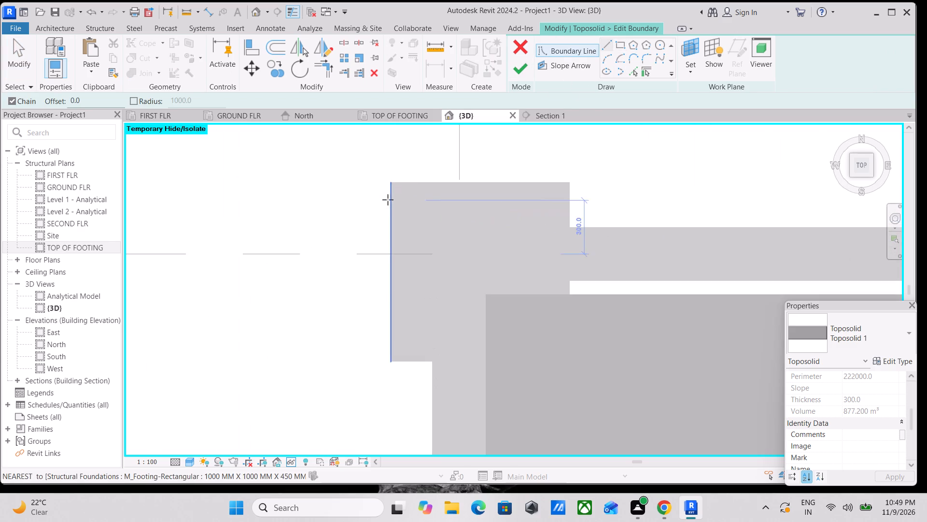
click(430, 216)
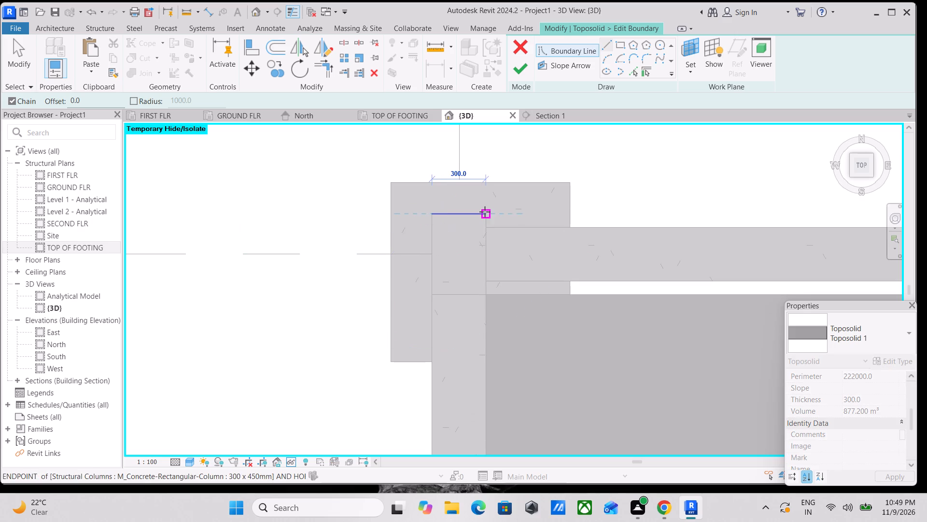
scroll(485, 212, up, 2)
click(485, 212)
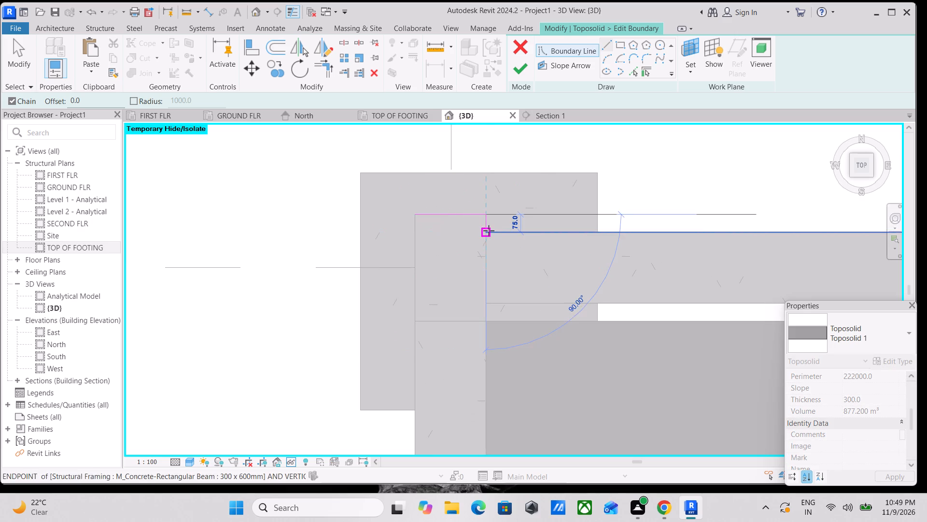
click(489, 231)
Continue the inner boundary along the grid A beam to grid 2 and around the column projection, 300 mm wide by 75 mm deep.
middle_drag(638, 231, 234, 188)
scroll(283, 189, down, 1)
scroll(497, 210, down, 3)
middle_drag(496, 209, 242, 269)
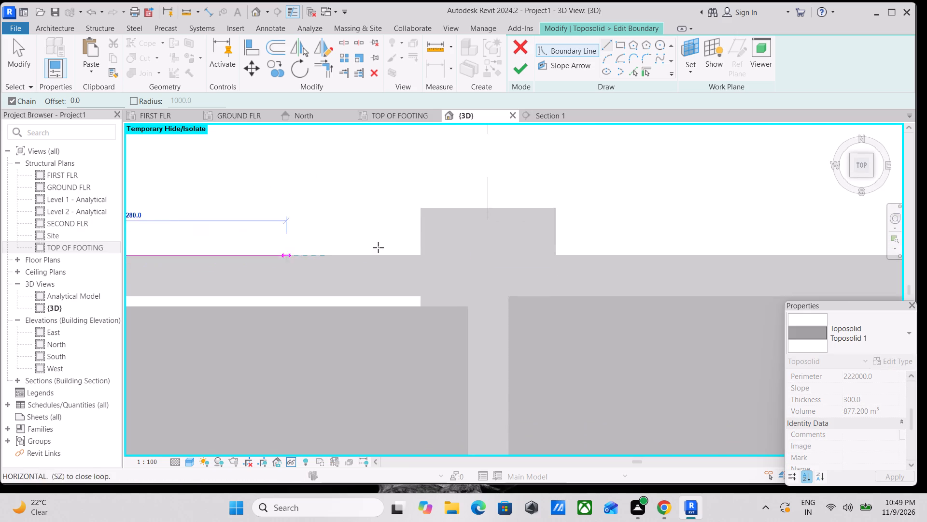
scroll(474, 233, down, 1)
middle_drag(473, 233, 462, 234)
scroll(457, 248, up, 6)
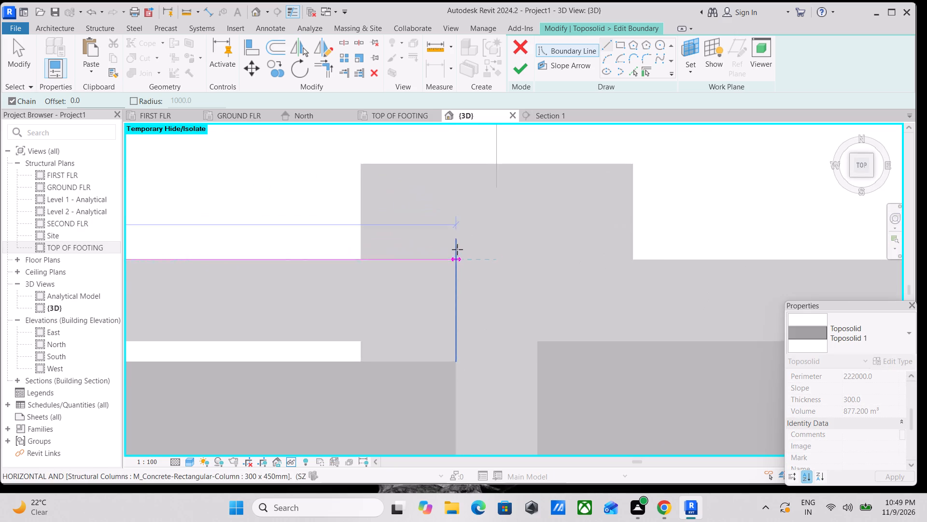
scroll(457, 249, up, 1)
click(456, 263)
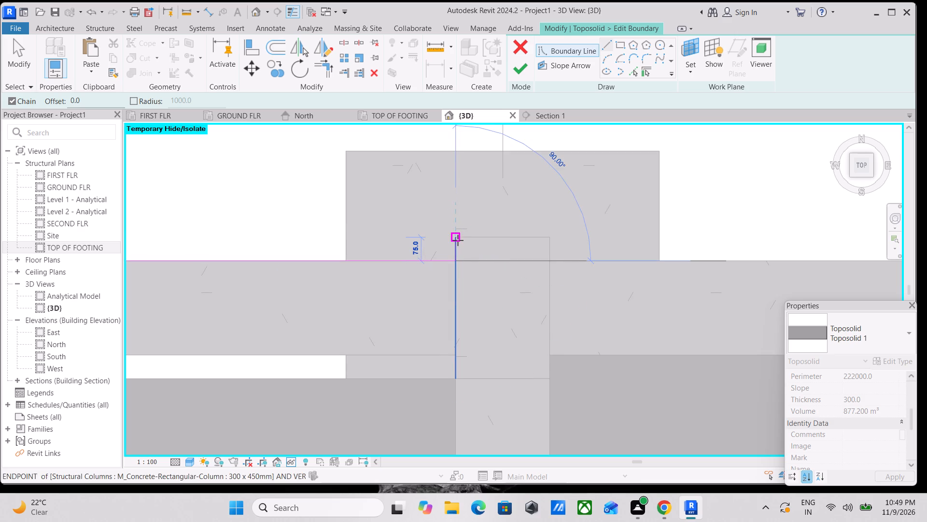
click(458, 240)
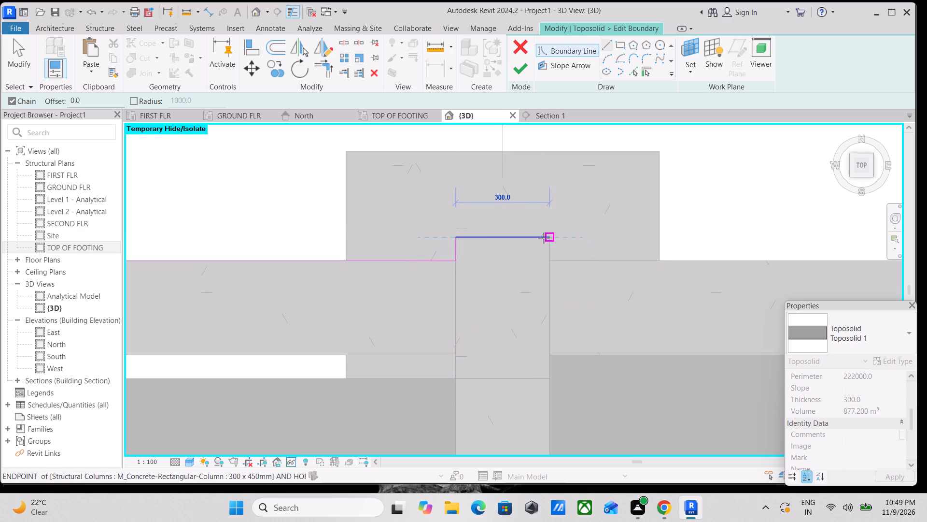
click(548, 238)
click(550, 261)
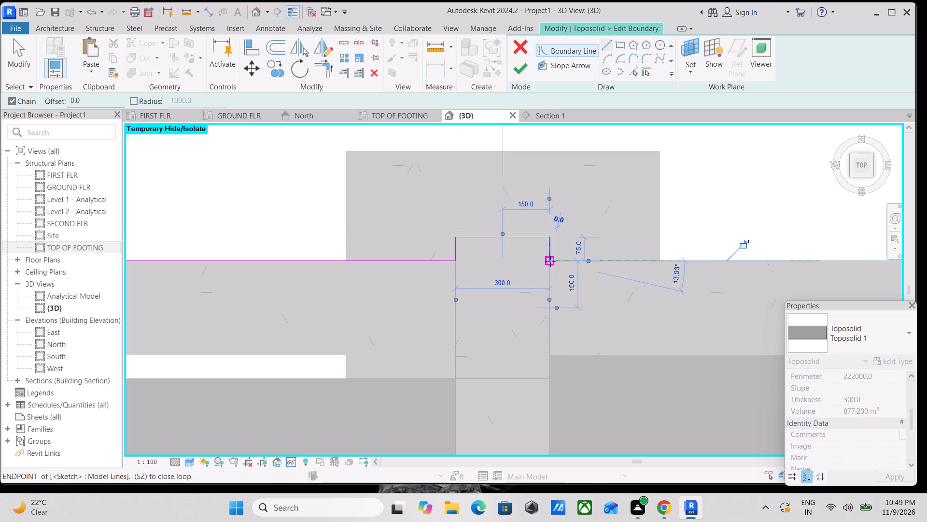
Trace the inner boundary along the grid A beam face to grid 3 and around its 300 by 75 mm column projection.
scroll(584, 262, down, 1)
middle_drag(579, 261, 210, 236)
scroll(192, 233, up, 1)
scroll(498, 222, down, 2)
middle_drag(497, 222, 247, 232)
scroll(553, 219, down, 2)
middle_drag(546, 217, 351, 223)
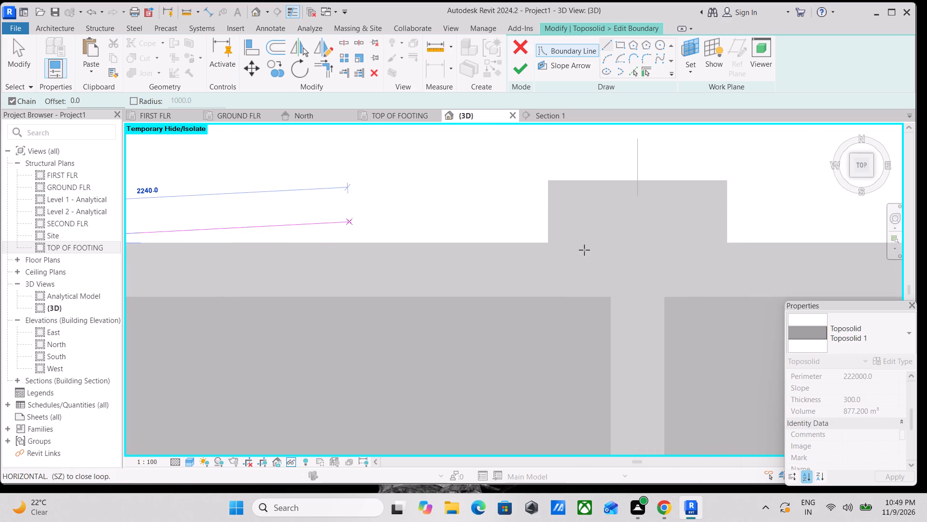
scroll(603, 252, up, 6)
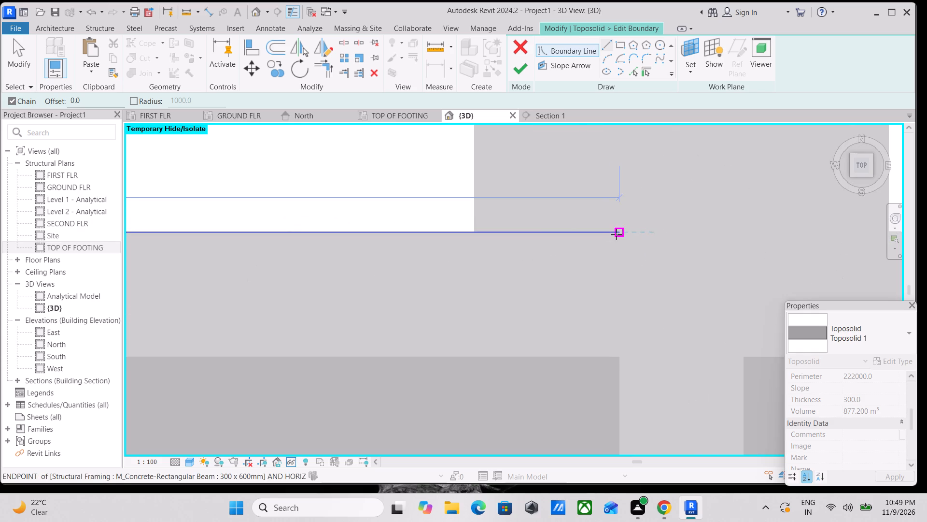
click(617, 234)
click(617, 203)
scroll(709, 205, down, 1)
middle_drag(706, 205, 569, 209)
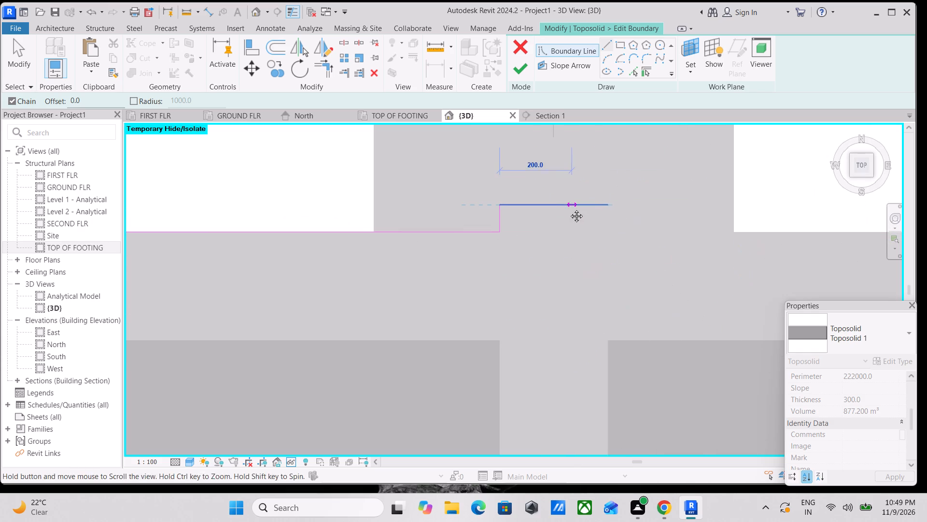
middle_drag(569, 209, 570, 209)
click(606, 204)
click(606, 230)
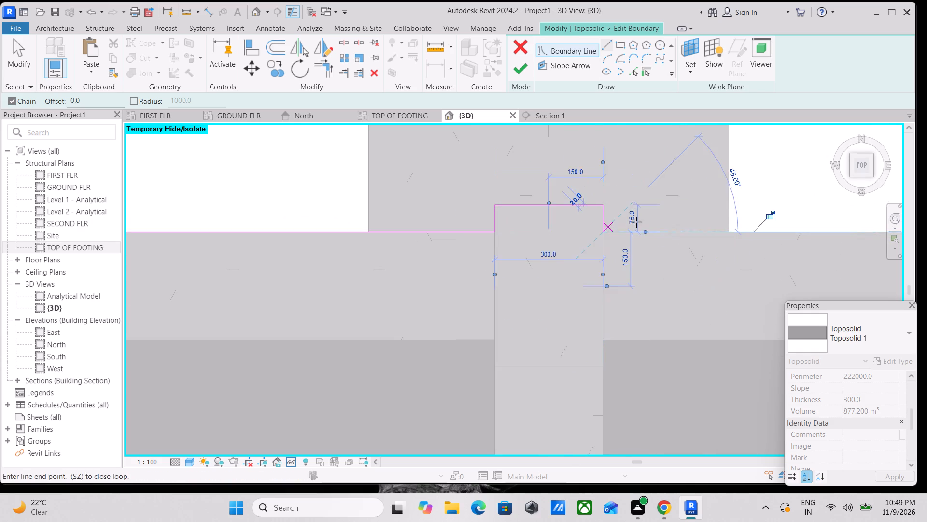
Extend the inner boundary along the grid A beam face to grid 4 and around its 300 by 75 mm column projection.
middle_drag(693, 221, 434, 217)
scroll(554, 213, down, 4)
middle_drag(553, 213, 291, 219)
scroll(573, 218, down, 3)
middle_drag(564, 217, 327, 225)
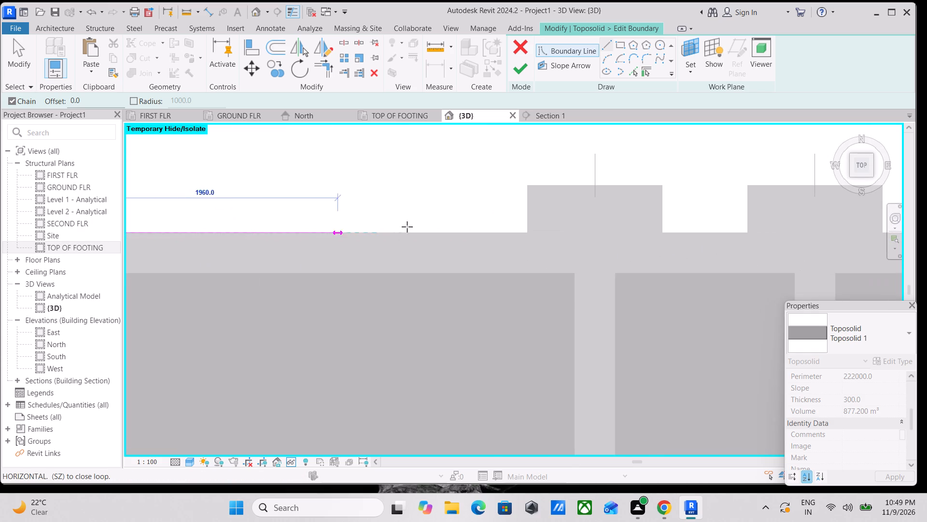
scroll(589, 225, up, 5)
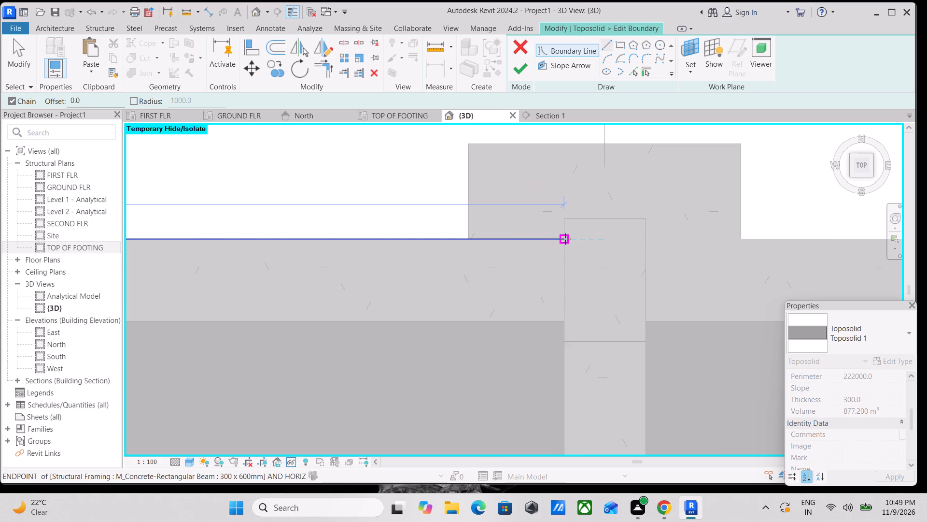
click(564, 239)
click(562, 219)
middle_drag(650, 216, 620, 217)
click(614, 219)
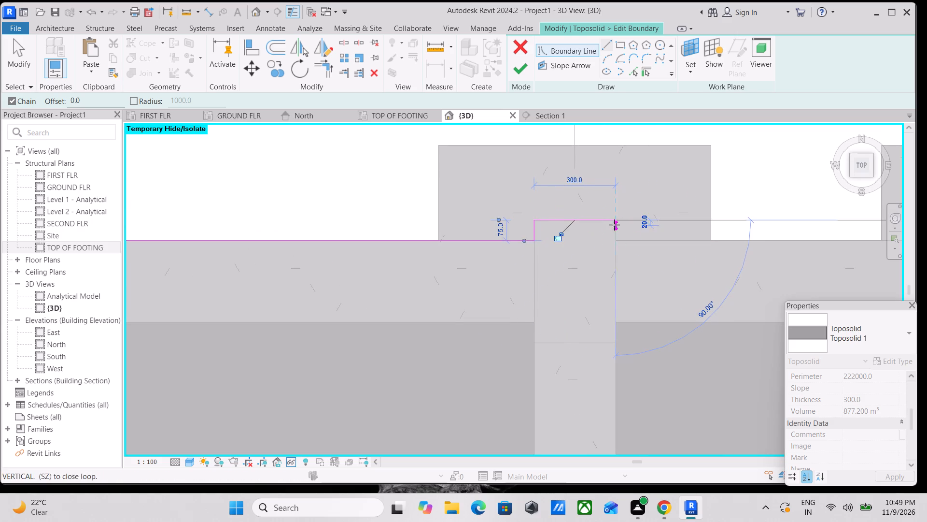
click(616, 240)
Draw the inner boundary about 1324 mm along the grid A beam to grid 5 and around its 300 by 75 mm column projection.
scroll(626, 240, down, 1)
middle_drag(624, 239, 288, 210)
scroll(260, 207, up, 1)
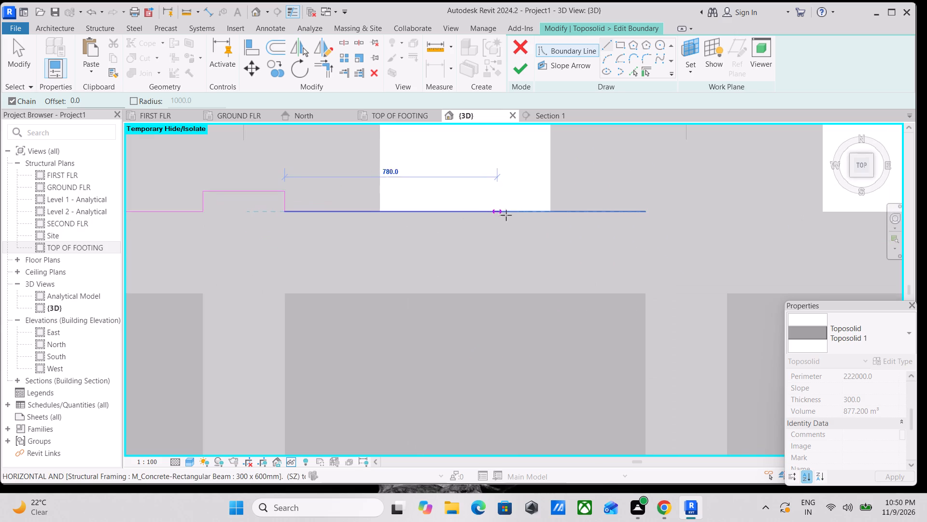
scroll(541, 216, down, 1)
middle_drag(538, 216, 468, 235)
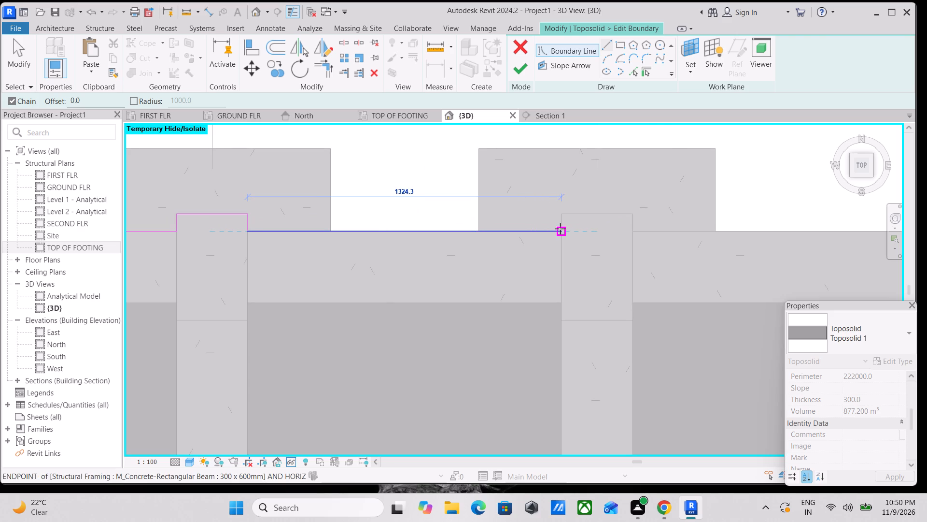
click(560, 228)
click(560, 214)
scroll(611, 215, down, 1)
middle_drag(610, 215, 551, 216)
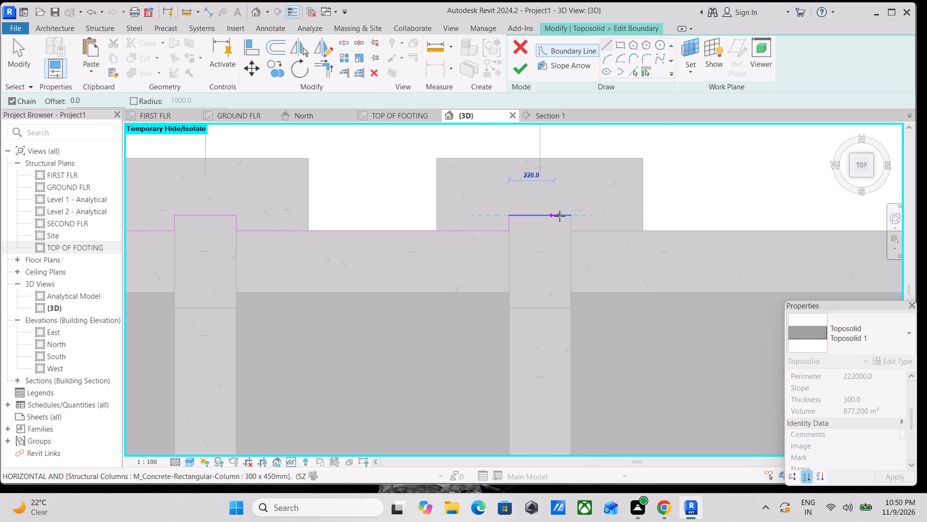
click(569, 217)
click(572, 232)
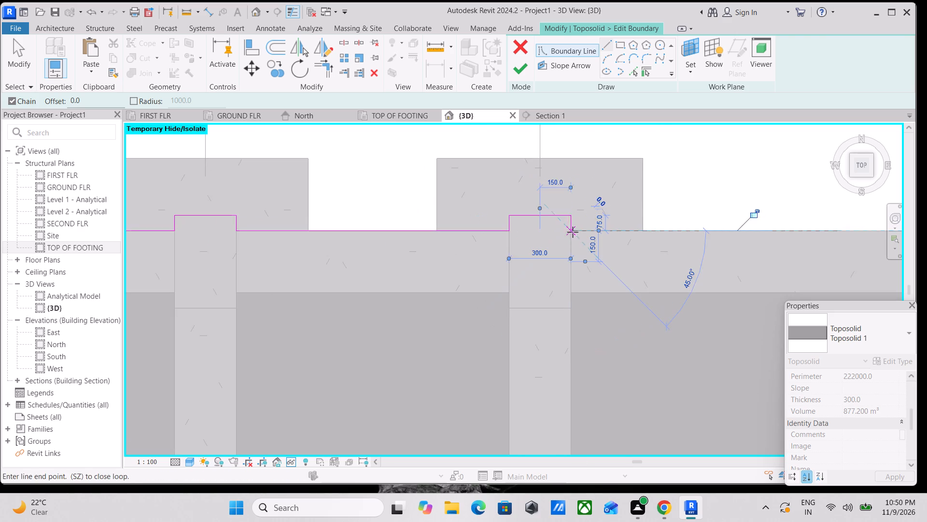
Extend the inner boundary along the grid A beam to the east corner column, then 115 mm up and 300 mm across it.
middle_drag(572, 232, 361, 232)
scroll(360, 232, up, 1)
scroll(520, 223, down, 3)
middle_drag(516, 223, 323, 219)
scroll(427, 214, down, 3)
middle_drag(426, 213, 245, 217)
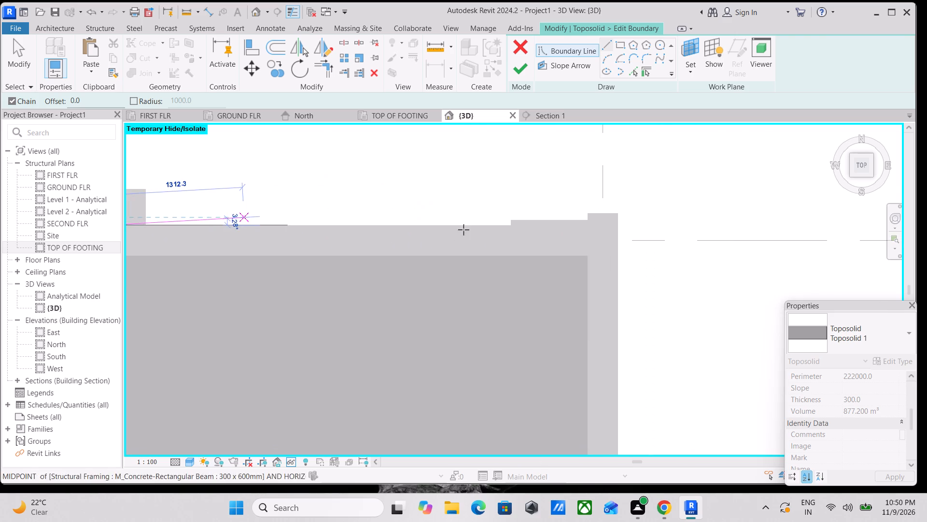
scroll(593, 231, up, 7)
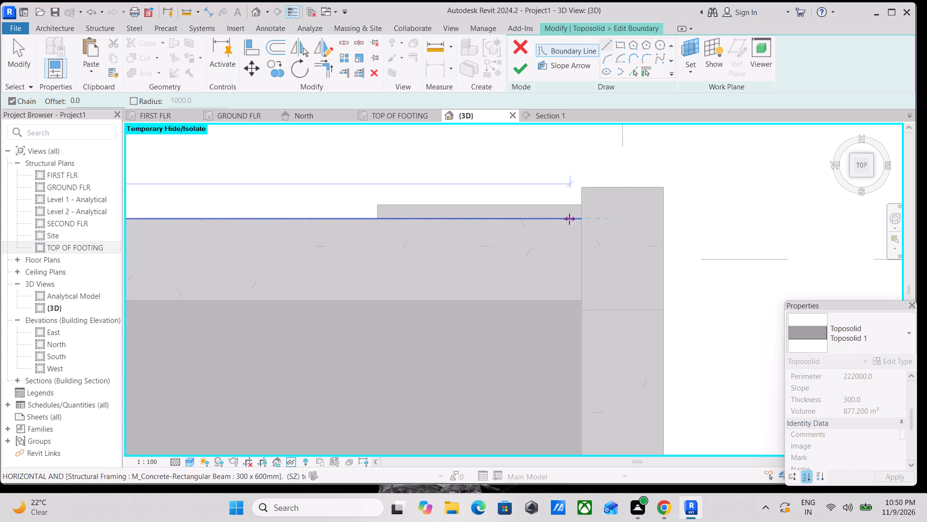
click(580, 217)
click(582, 187)
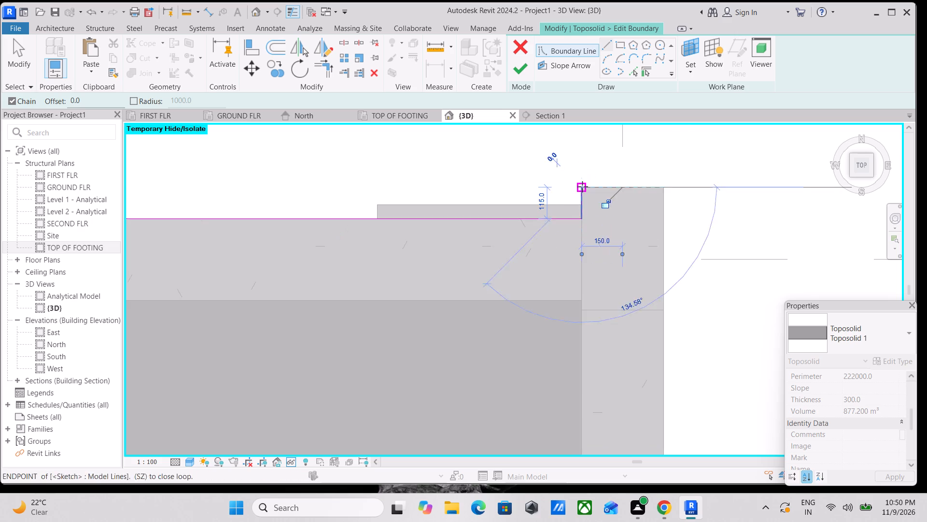
middle_drag(591, 186, 435, 189)
click(502, 188)
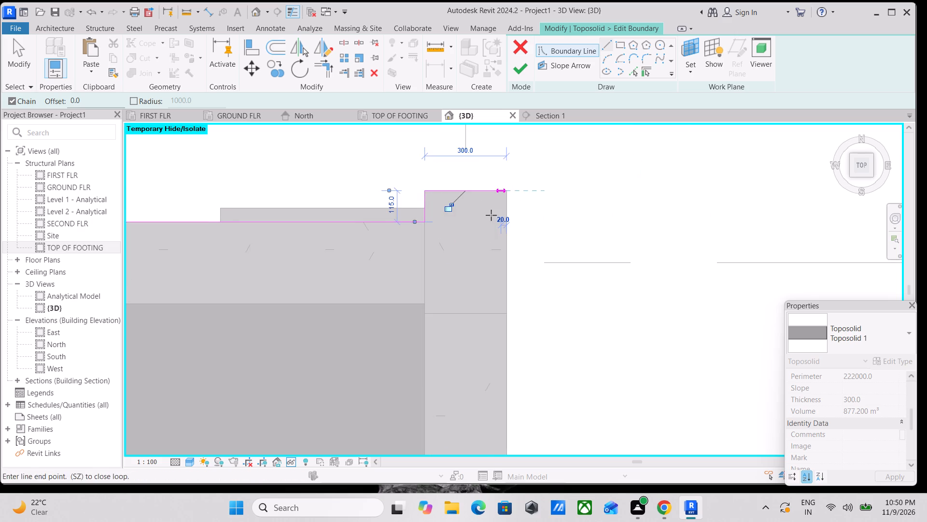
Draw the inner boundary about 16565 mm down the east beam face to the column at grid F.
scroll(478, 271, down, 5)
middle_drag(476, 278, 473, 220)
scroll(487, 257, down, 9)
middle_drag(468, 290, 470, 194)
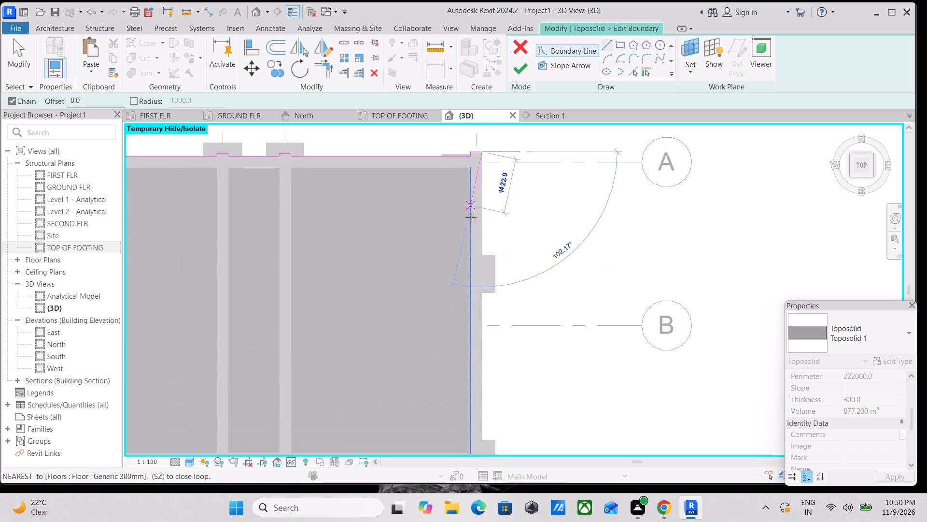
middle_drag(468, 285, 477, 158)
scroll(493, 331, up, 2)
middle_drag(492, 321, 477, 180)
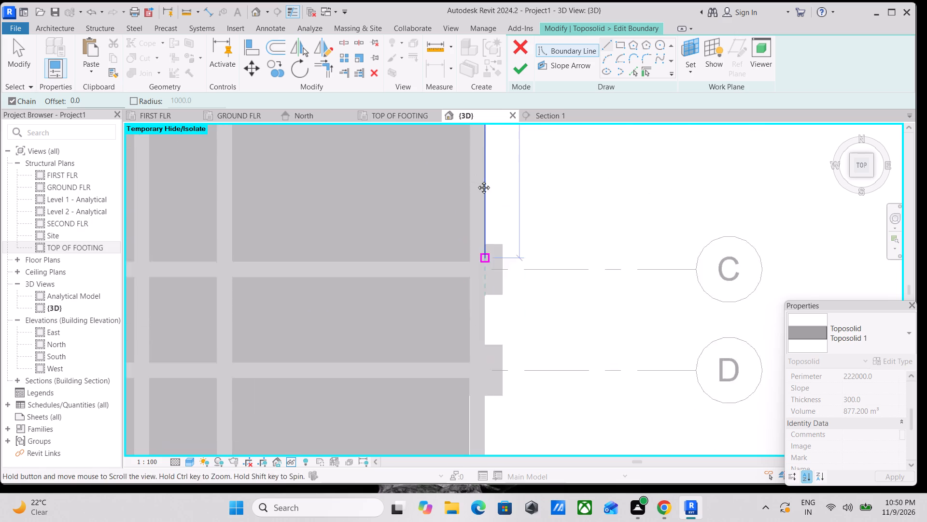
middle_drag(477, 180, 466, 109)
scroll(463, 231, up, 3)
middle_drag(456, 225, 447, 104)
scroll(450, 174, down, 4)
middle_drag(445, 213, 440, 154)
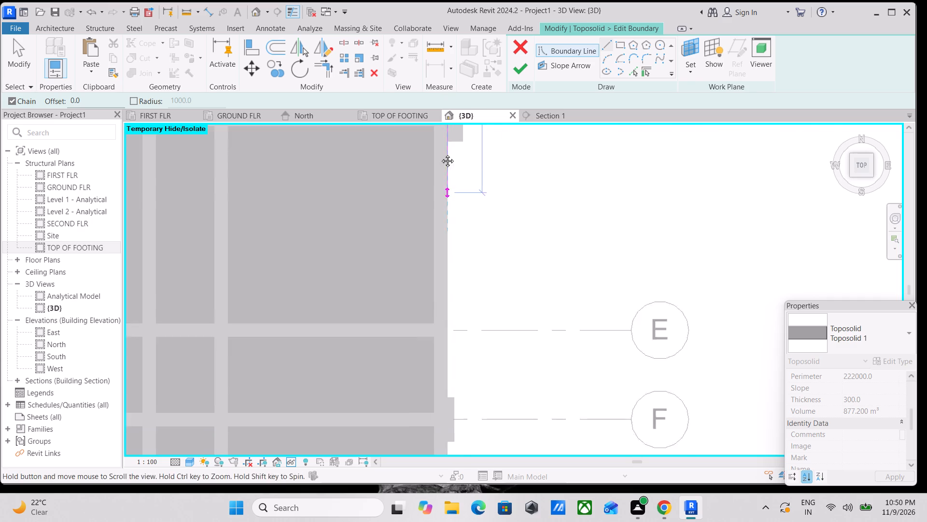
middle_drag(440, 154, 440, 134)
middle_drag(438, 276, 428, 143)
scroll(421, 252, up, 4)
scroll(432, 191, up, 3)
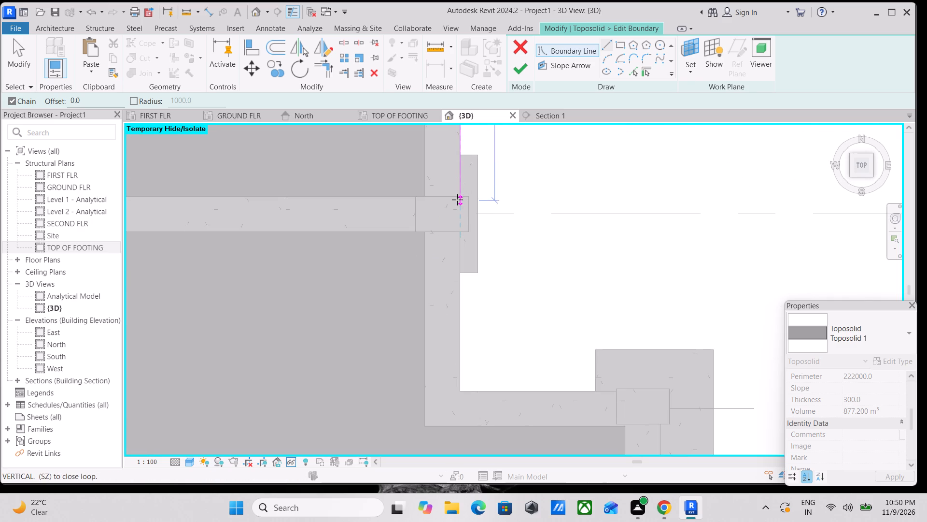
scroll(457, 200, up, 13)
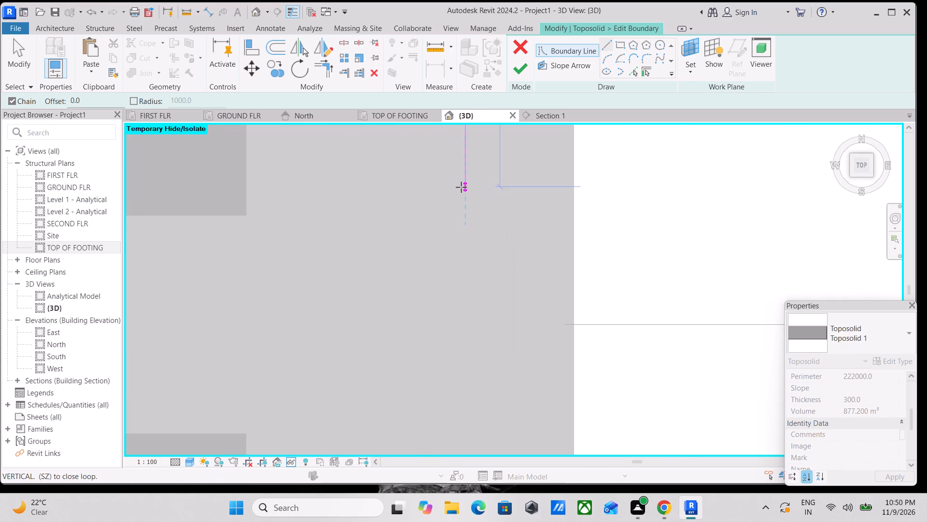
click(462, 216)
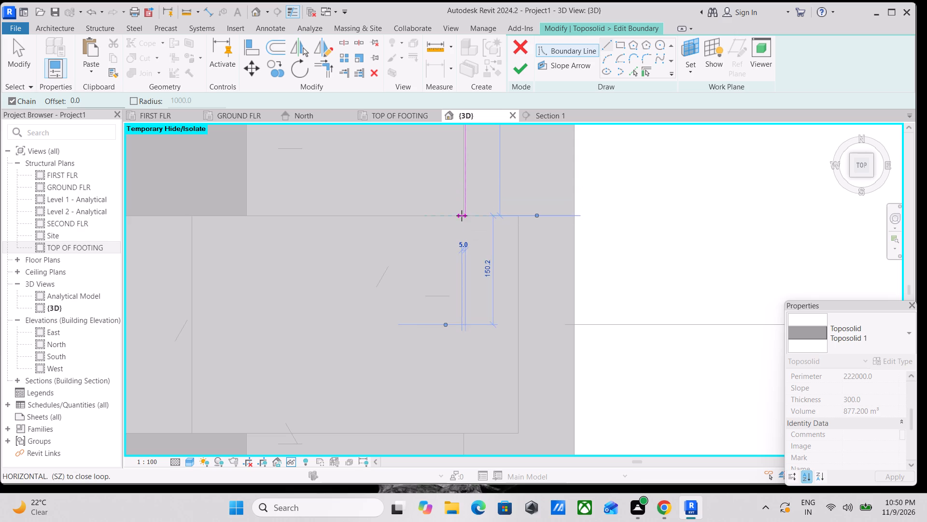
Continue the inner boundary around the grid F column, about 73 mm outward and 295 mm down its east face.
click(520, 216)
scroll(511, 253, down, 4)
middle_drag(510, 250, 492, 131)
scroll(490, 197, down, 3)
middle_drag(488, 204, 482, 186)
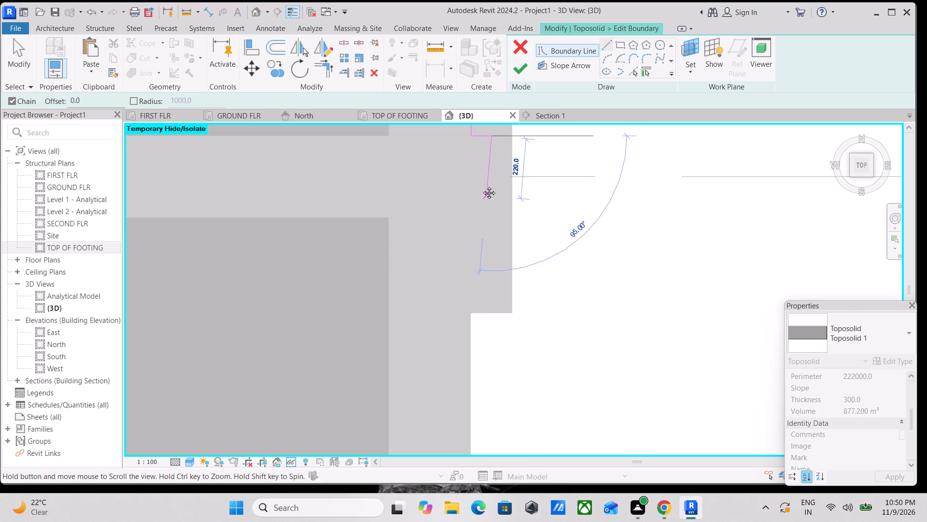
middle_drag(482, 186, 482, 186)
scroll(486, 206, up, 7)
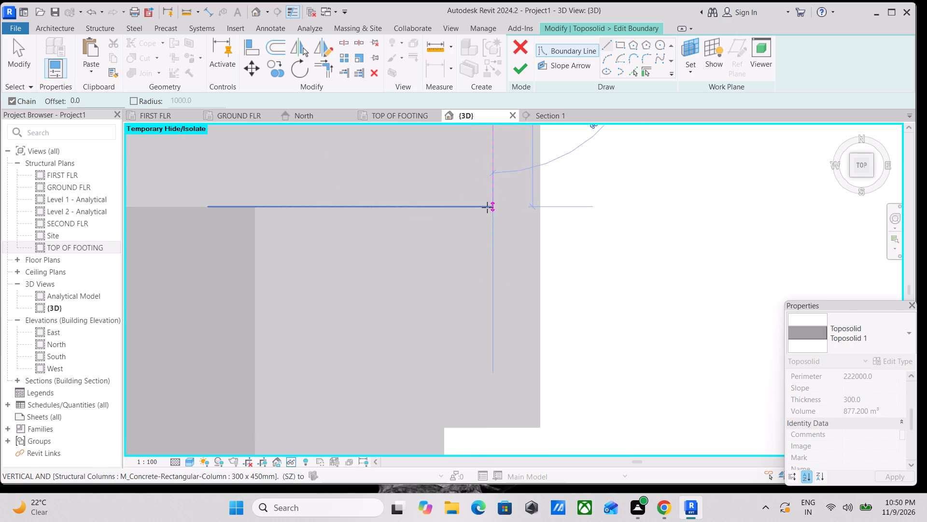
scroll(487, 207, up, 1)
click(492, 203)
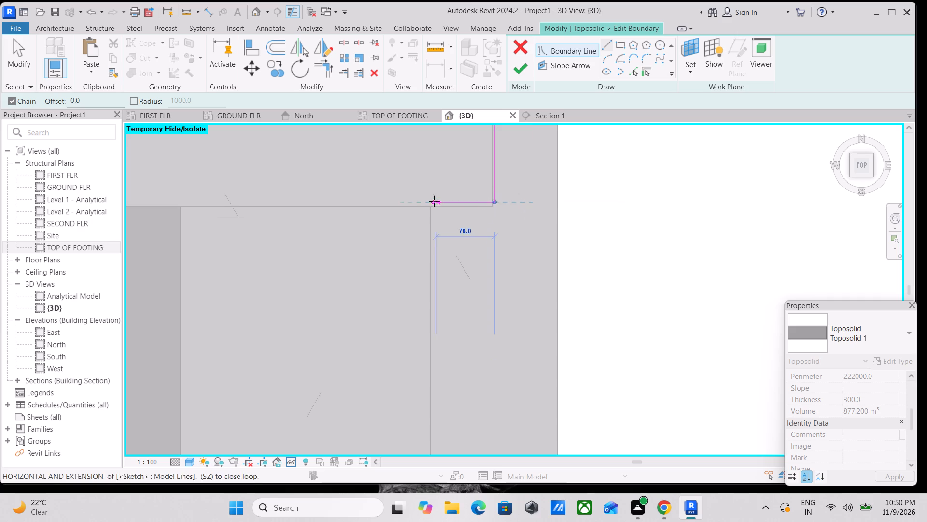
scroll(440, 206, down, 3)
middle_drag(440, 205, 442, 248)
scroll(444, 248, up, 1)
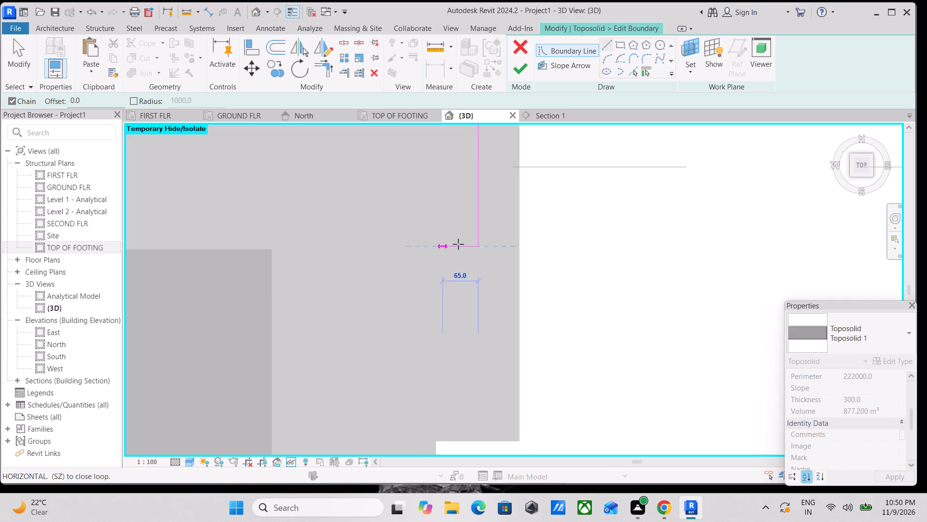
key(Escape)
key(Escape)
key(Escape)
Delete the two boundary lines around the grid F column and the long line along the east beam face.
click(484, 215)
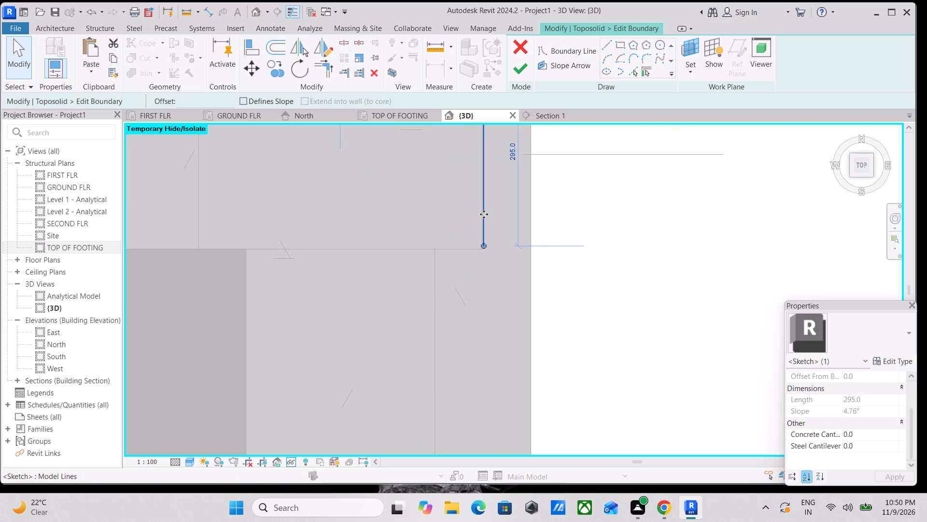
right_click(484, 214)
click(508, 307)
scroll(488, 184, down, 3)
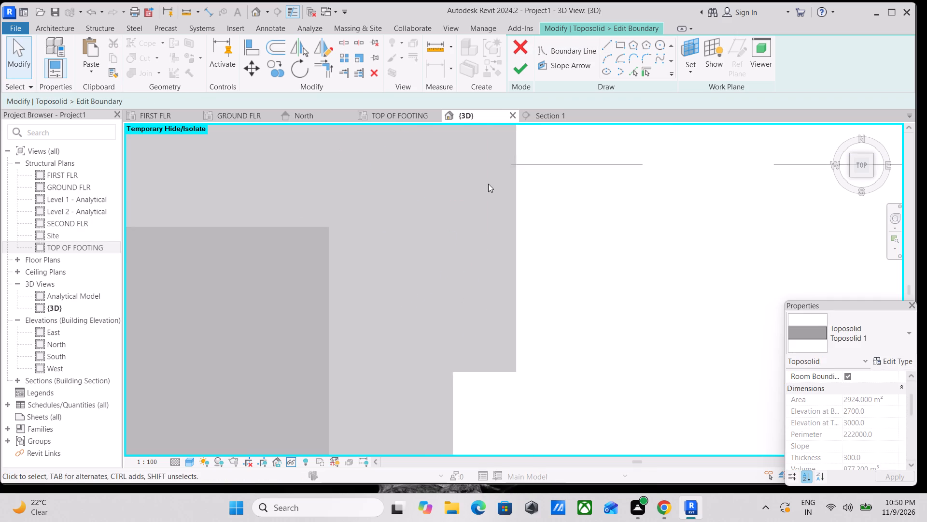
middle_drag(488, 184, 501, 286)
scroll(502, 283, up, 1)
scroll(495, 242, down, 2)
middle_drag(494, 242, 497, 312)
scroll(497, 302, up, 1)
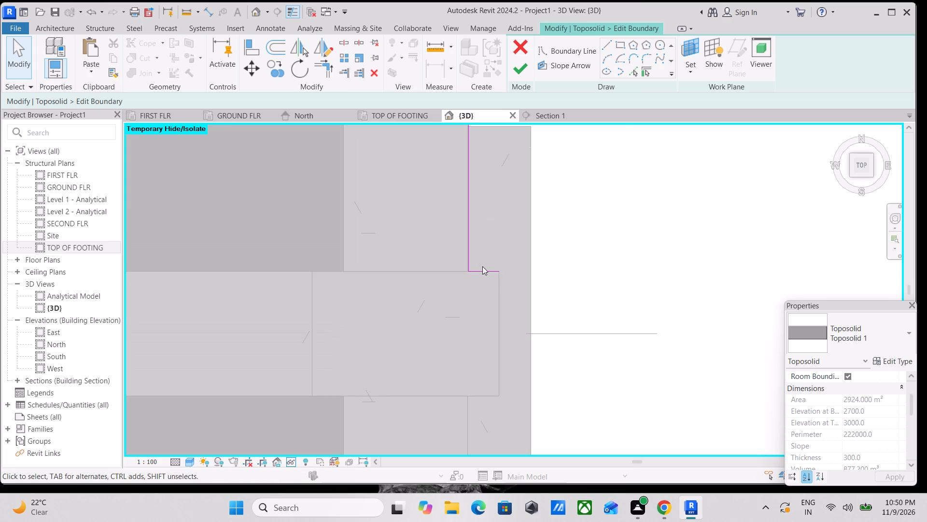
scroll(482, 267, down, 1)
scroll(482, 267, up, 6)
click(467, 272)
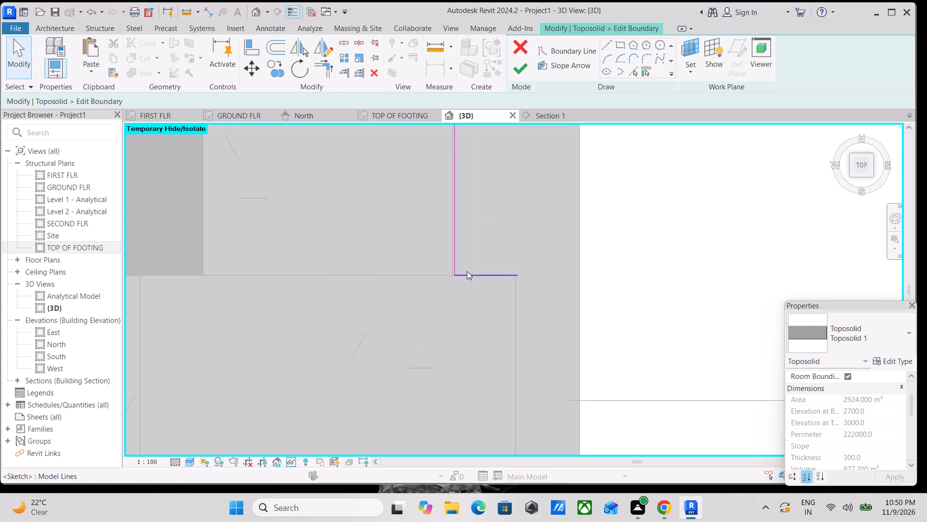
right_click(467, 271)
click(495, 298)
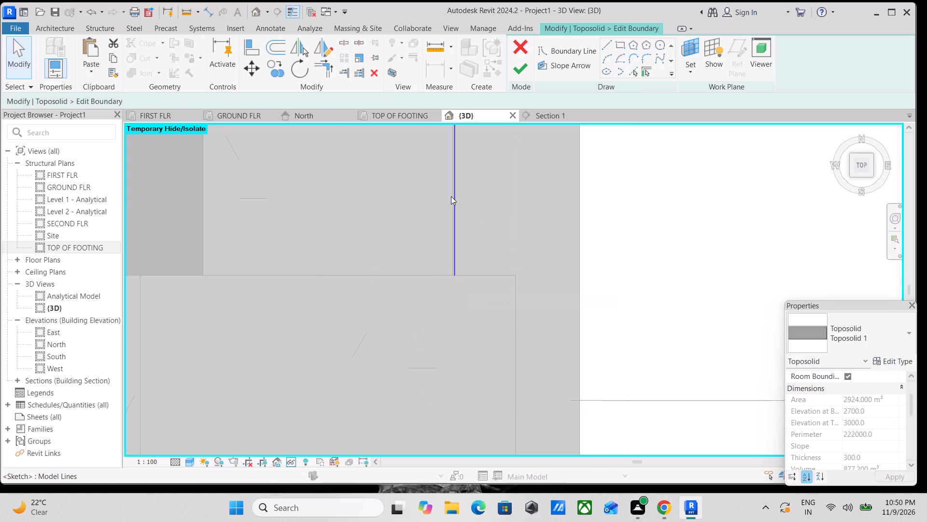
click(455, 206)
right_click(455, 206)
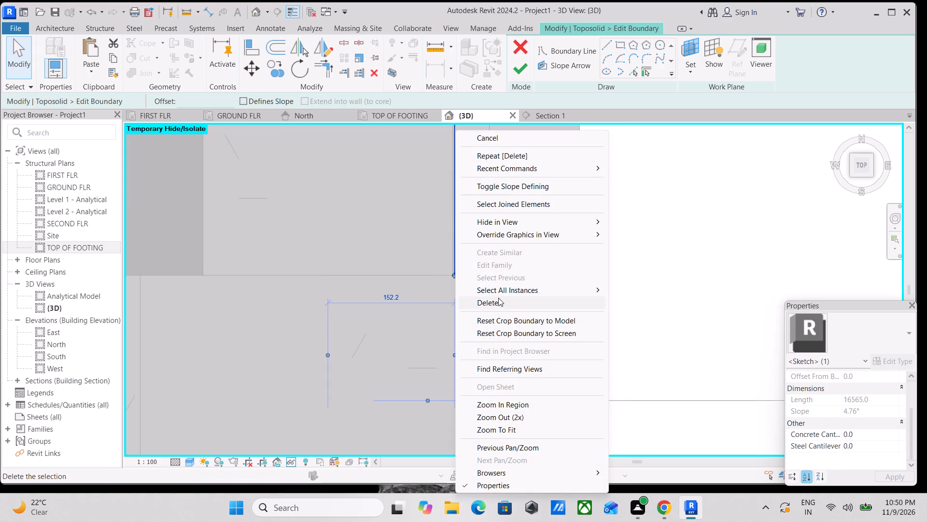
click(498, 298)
Use Pick Lines to add boundary lines on the east faces of the grid A corner column and the adjoining beam.
scroll(470, 174, down, 3)
middle_drag(469, 175, 467, 341)
scroll(468, 340, up, 1)
scroll(472, 243, down, 7)
middle_drag(466, 192, 483, 337)
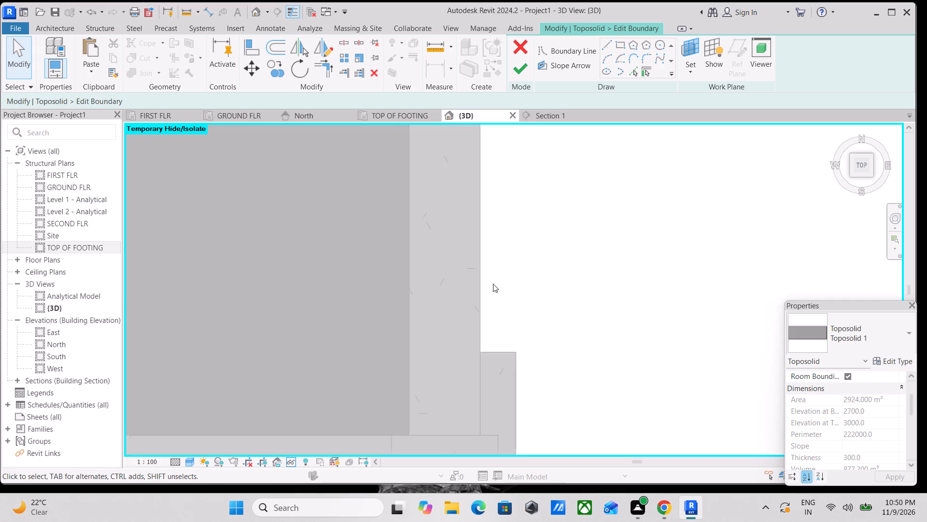
scroll(496, 254, down, 8)
middle_drag(493, 200, 504, 379)
scroll(506, 227, down, 10)
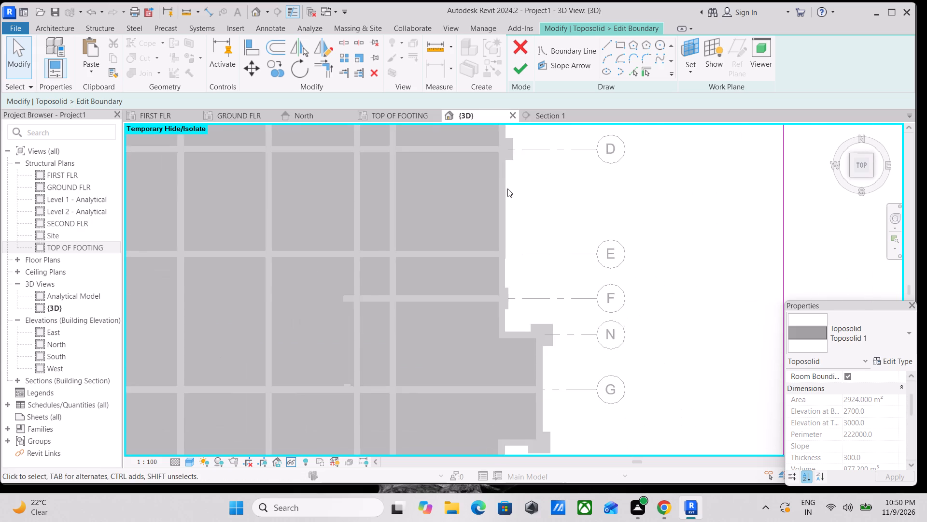
middle_drag(505, 194, 497, 425)
scroll(521, 144, up, 3)
scroll(548, 114, up, 5)
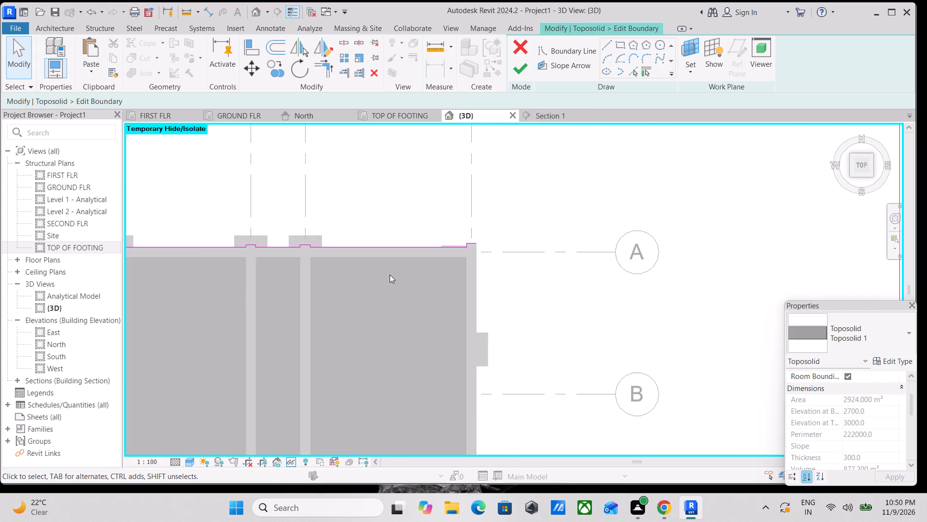
scroll(392, 275, up, 4)
scroll(609, 122, up, 3)
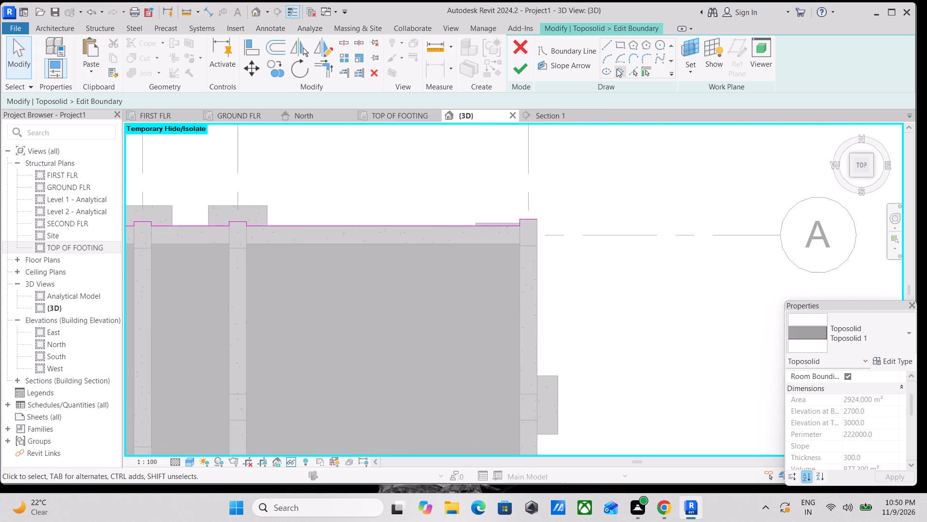
click(631, 72)
scroll(551, 272, up, 3)
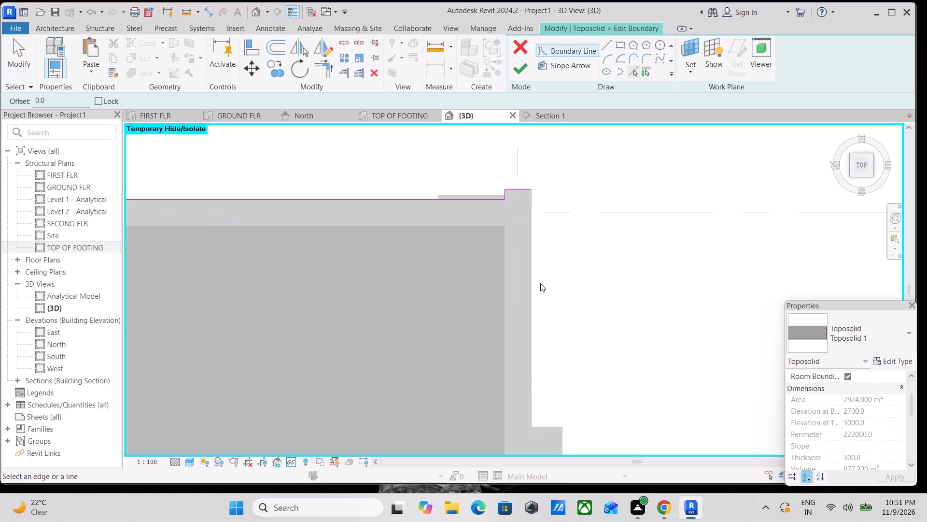
scroll(533, 203, up, 3)
click(532, 203)
scroll(575, 203, down, 1)
middle_drag(575, 202, 532, 149)
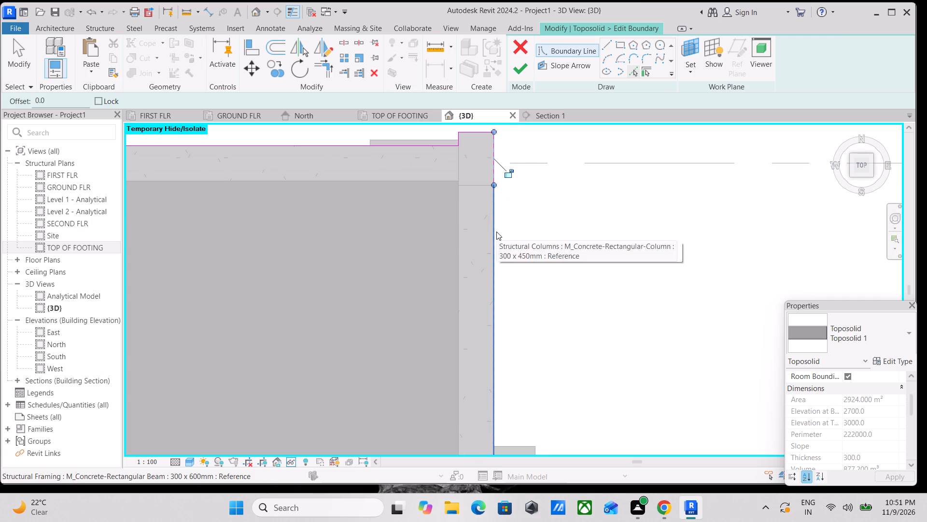
click(496, 231)
Stretch the lower end of the picked east beam-face line down to the grid C column, about 7515 mm long.
scroll(526, 225, down, 2)
middle_drag(524, 221, 506, 83)
scroll(527, 318, up, 3)
scroll(498, 275, up, 1)
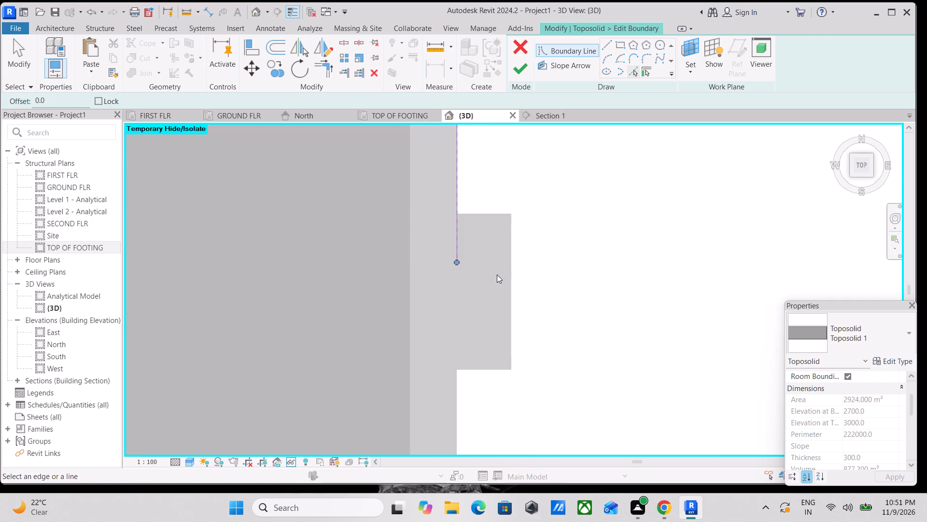
scroll(467, 249, down, 2)
middle_drag(467, 249, 463, 218)
key(Escape)
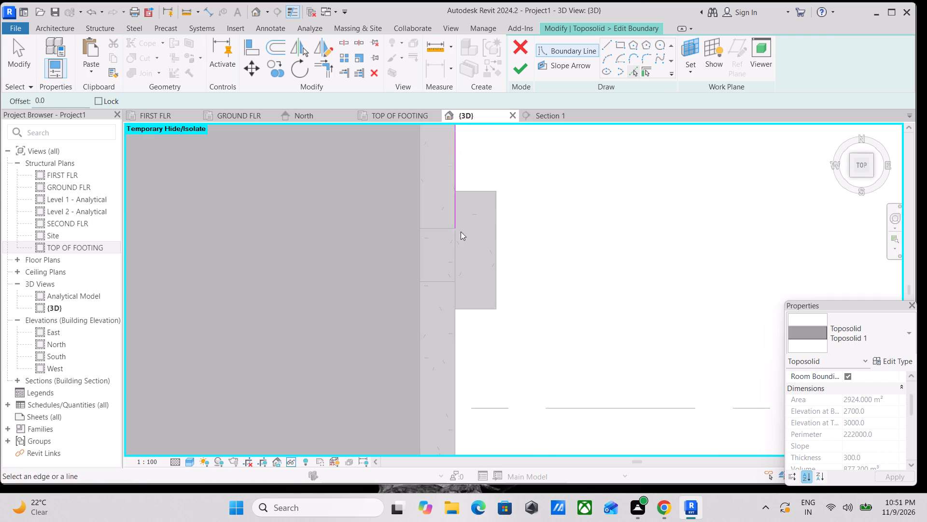
scroll(449, 247, up, 4)
key(Escape)
click(459, 209)
scroll(470, 231, down, 7)
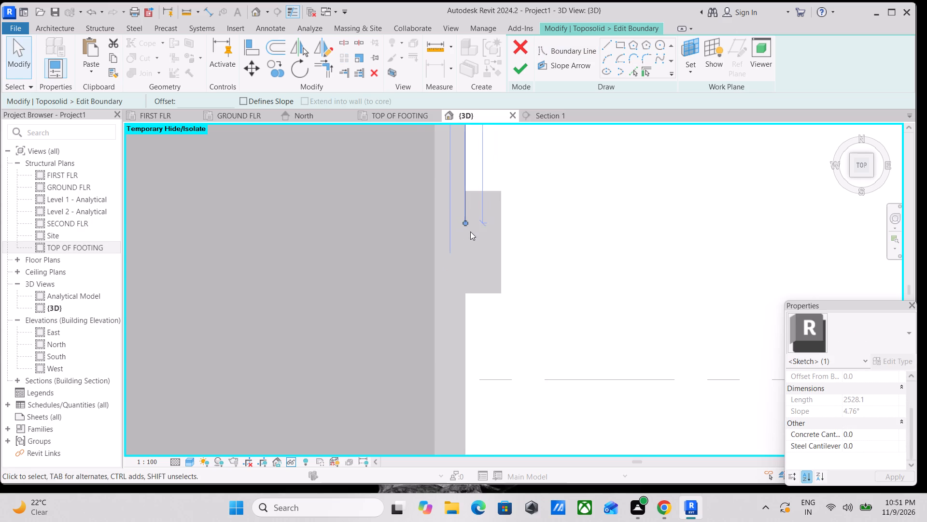
scroll(470, 232, down, 4)
middle_drag(470, 232, 480, 173)
scroll(481, 174, up, 1)
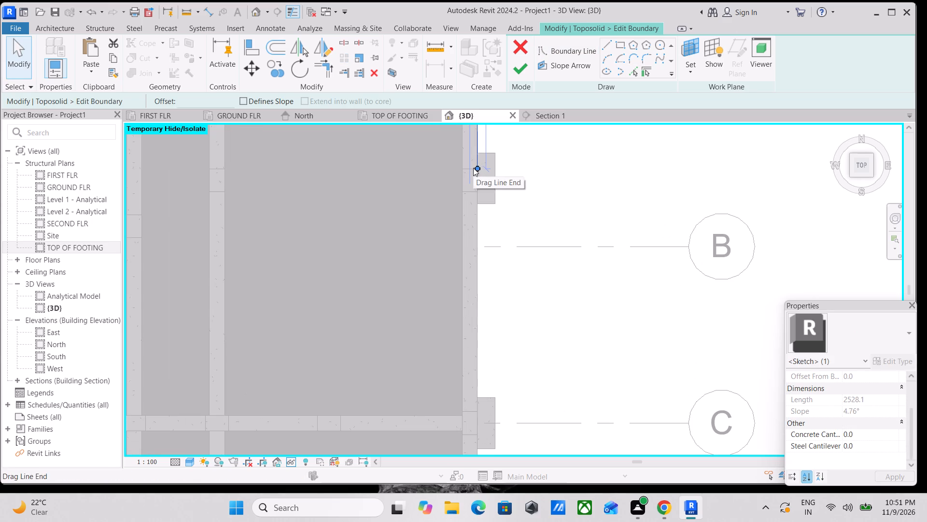
drag(477, 168, 483, 206)
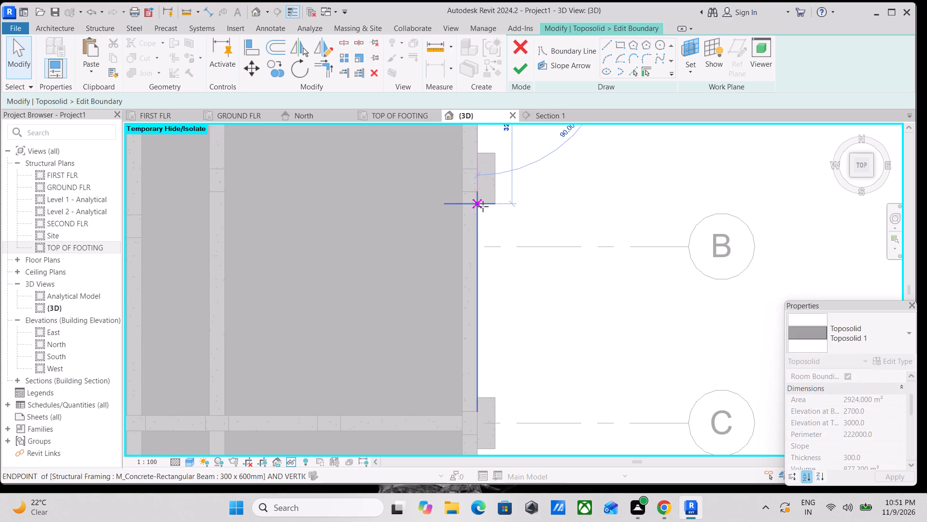
drag(483, 206, 477, 424)
scroll(477, 420, down, 3)
middle_drag(477, 417, 505, 88)
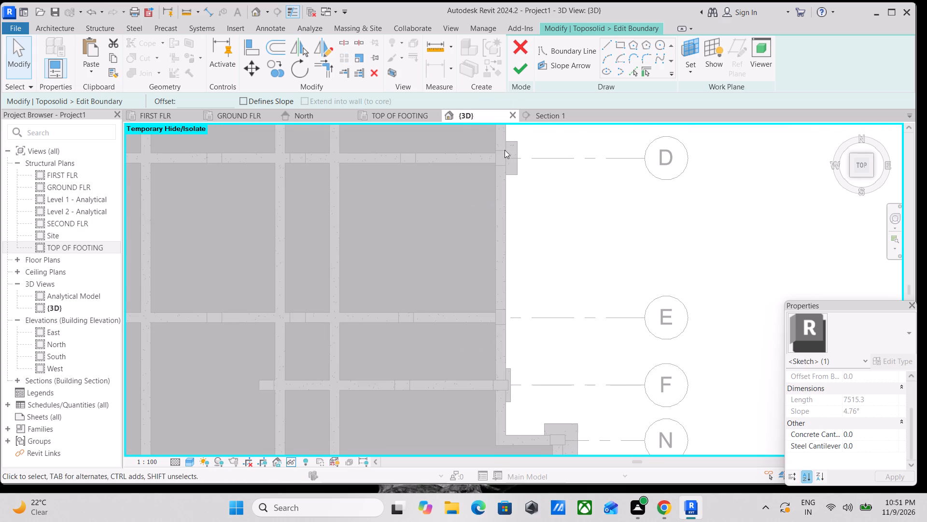
Stretch the lower end of the east beam-face boundary line down to the grid F column, about 16100 mm long.
middle_drag(505, 150, 506, 231)
scroll(501, 168, down, 1)
scroll(508, 232, up, 1)
drag(504, 174, 508, 200)
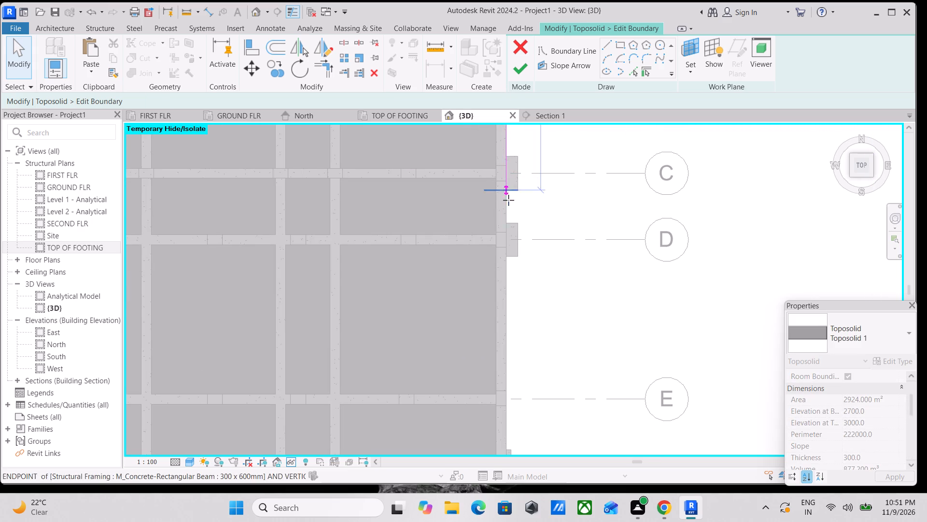
drag(508, 200, 509, 388)
middle_drag(521, 353, 532, 118)
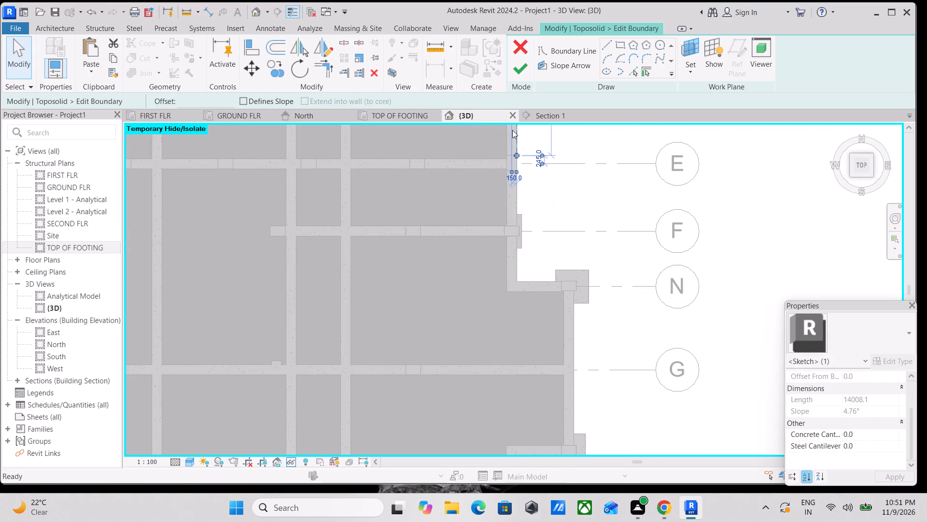
scroll(506, 155, up, 5)
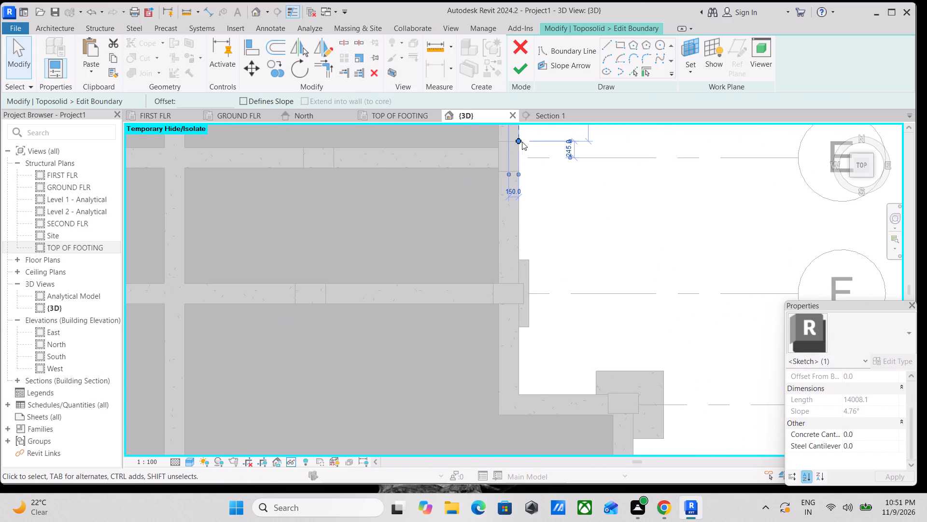
drag(518, 138, 526, 340)
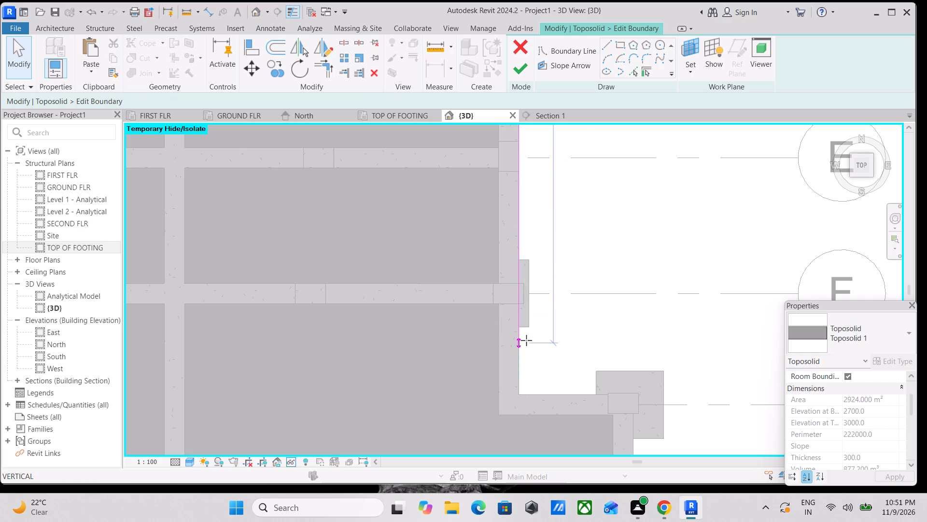
drag(526, 340, 526, 280)
scroll(526, 280, down, 1)
scroll(525, 280, up, 13)
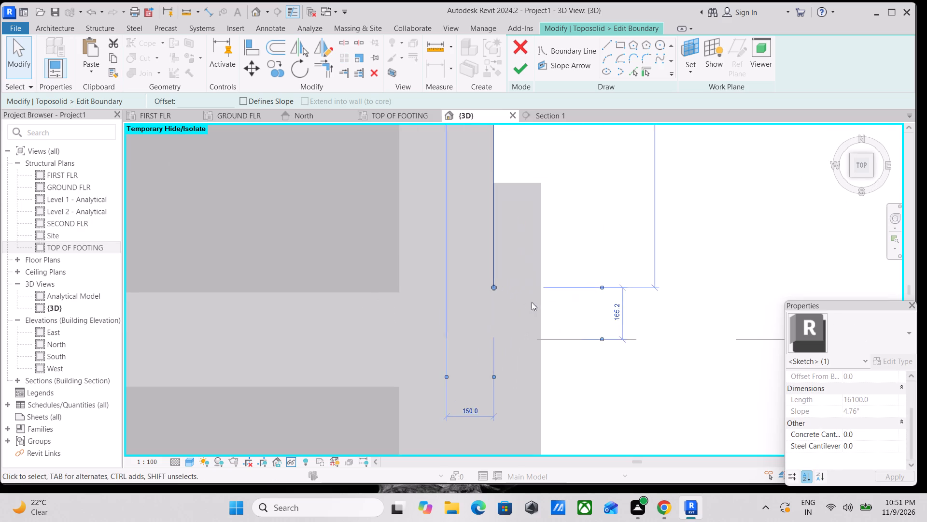
scroll(532, 302, up, 4)
key(Escape)
Examine the east boundary line and how its lower end aligns with the beam face and column at grid F.
scroll(489, 245, up, 4)
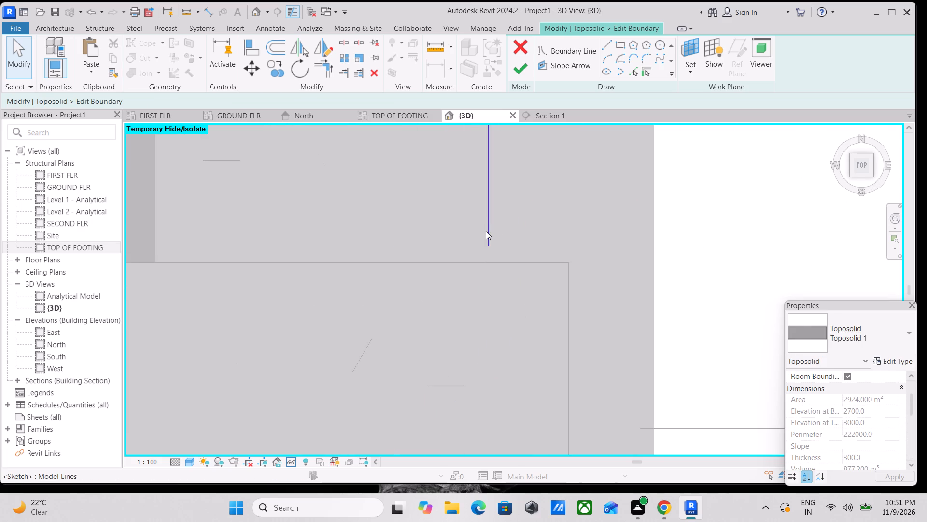
click(486, 231)
middle_drag(489, 235, 508, 318)
scroll(546, 281, down, 12)
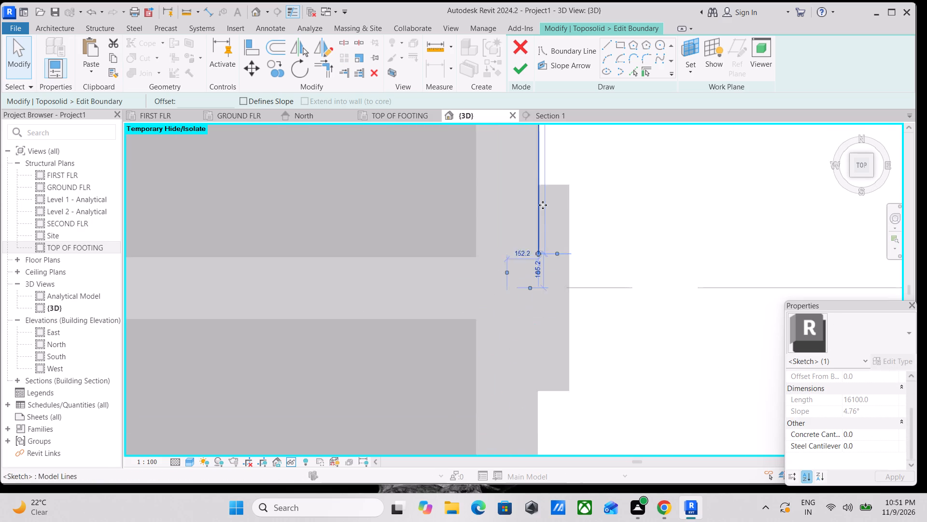
middle_drag(543, 205, 513, 395)
scroll(553, 215, down, 3)
middle_drag(553, 217, 545, 397)
scroll(544, 393, down, 1)
scroll(545, 285, down, 3)
middle_drag(546, 279, 540, 204)
scroll(539, 207, up, 1)
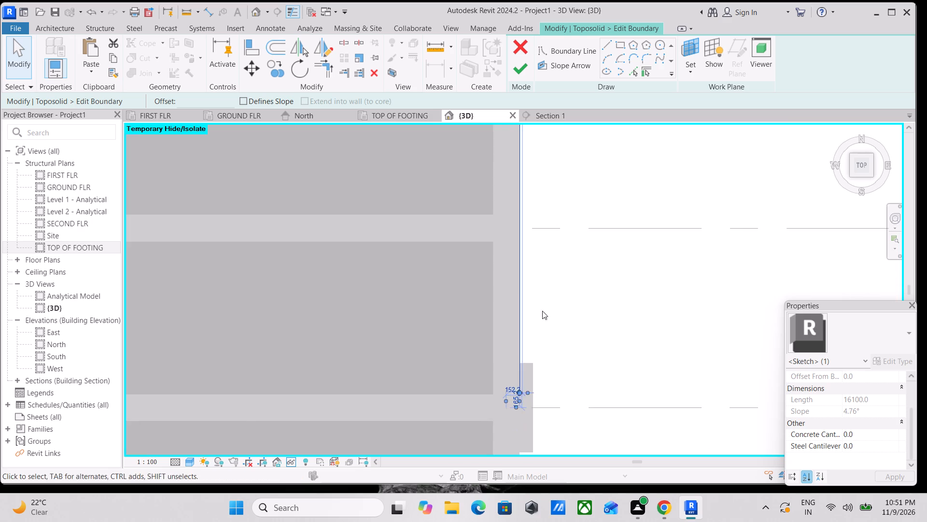
scroll(530, 363, up, 7)
key(Escape)
middle_drag(512, 361, 506, 188)
scroll(506, 188, up, 4)
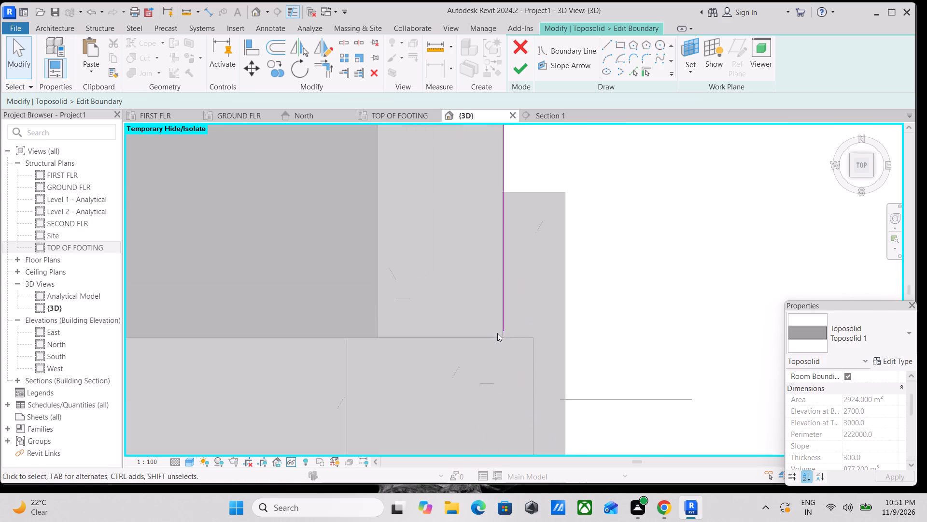
scroll(497, 333, up, 1)
middle_drag(497, 332, 511, 245)
scroll(520, 240, up, 11)
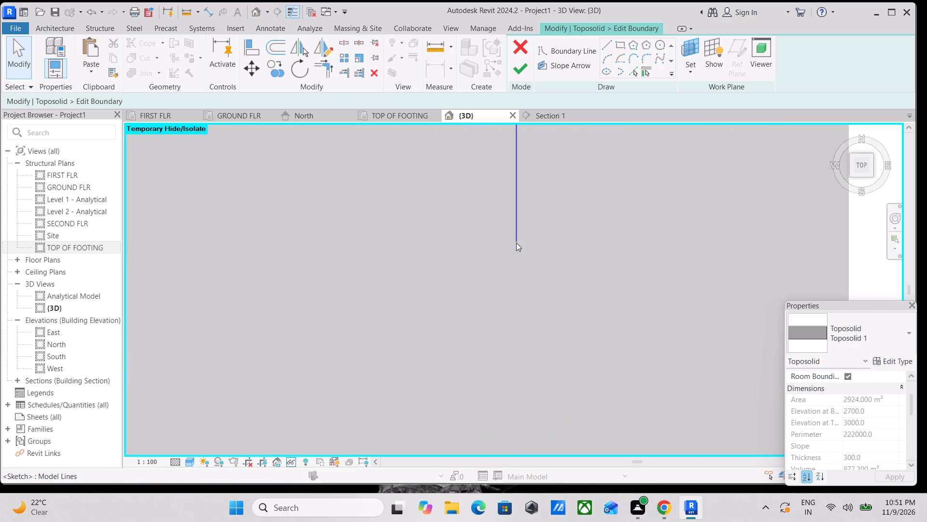
scroll(520, 227, down, 6)
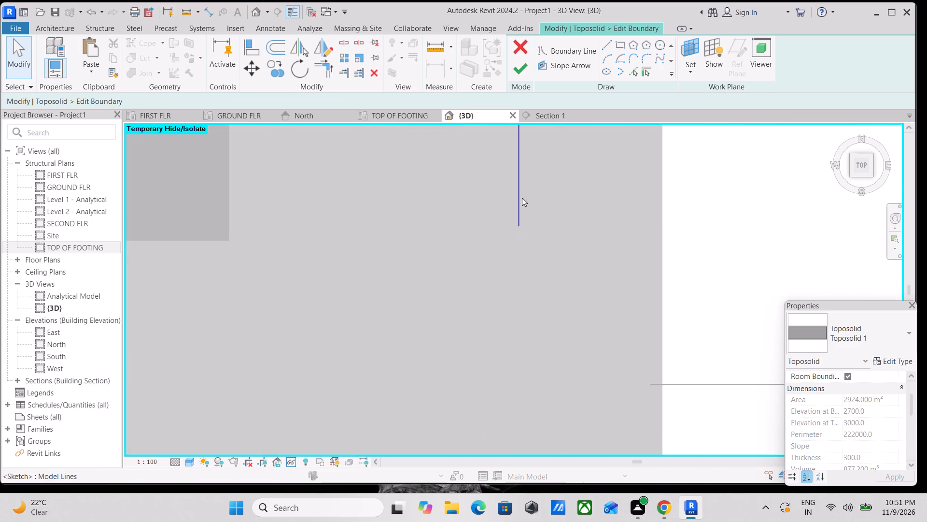
middle_drag(522, 198, 522, 280)
scroll(523, 278, up, 1)
scroll(523, 272, down, 4)
middle_drag(523, 272, 526, 285)
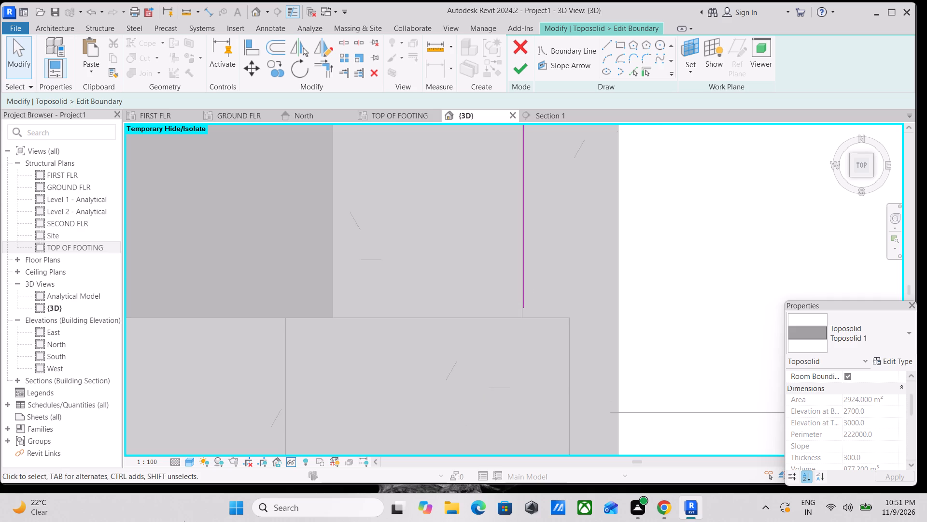
scroll(239, 504, up, 1)
scroll(571, 196, down, 2)
Draw boundary lines from the grid F column's northeast corner 75 mm to the beam face and up to the long line's end.
click(610, 48)
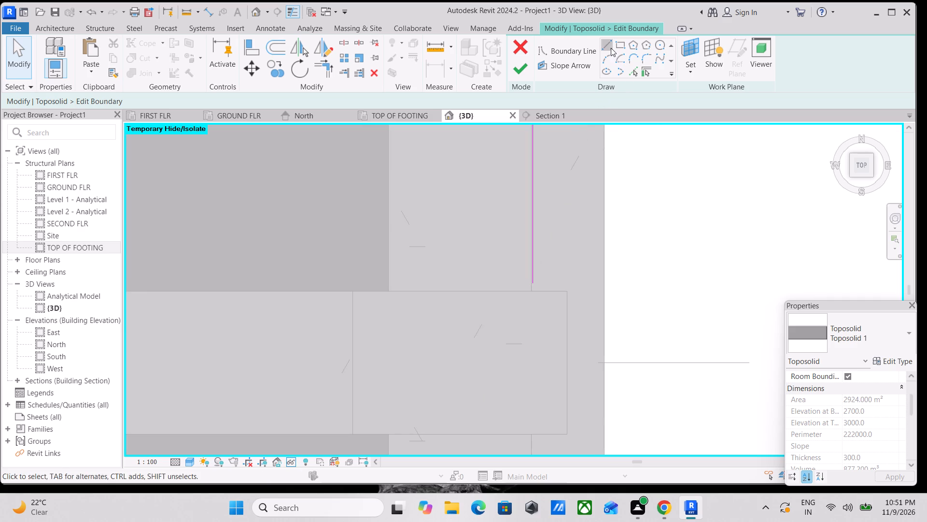
scroll(531, 259, up, 8)
scroll(532, 321, up, 4)
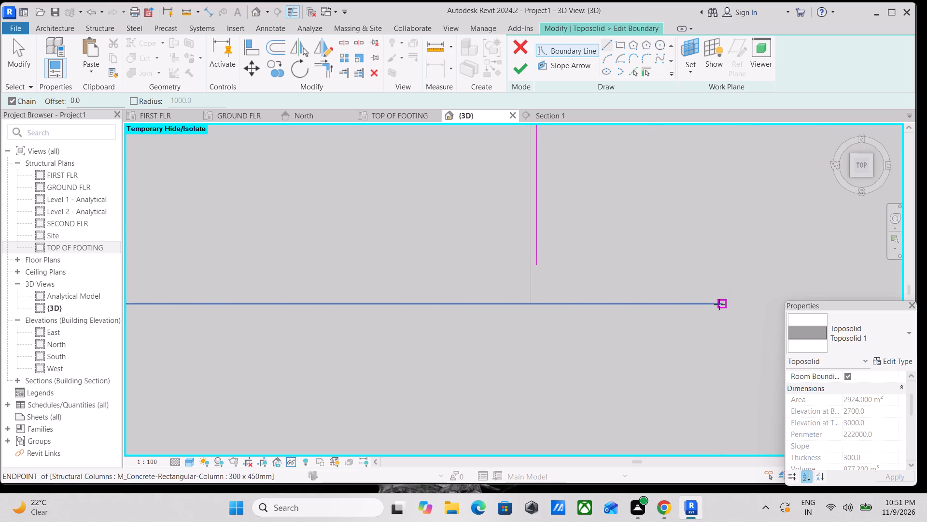
click(720, 304)
click(530, 303)
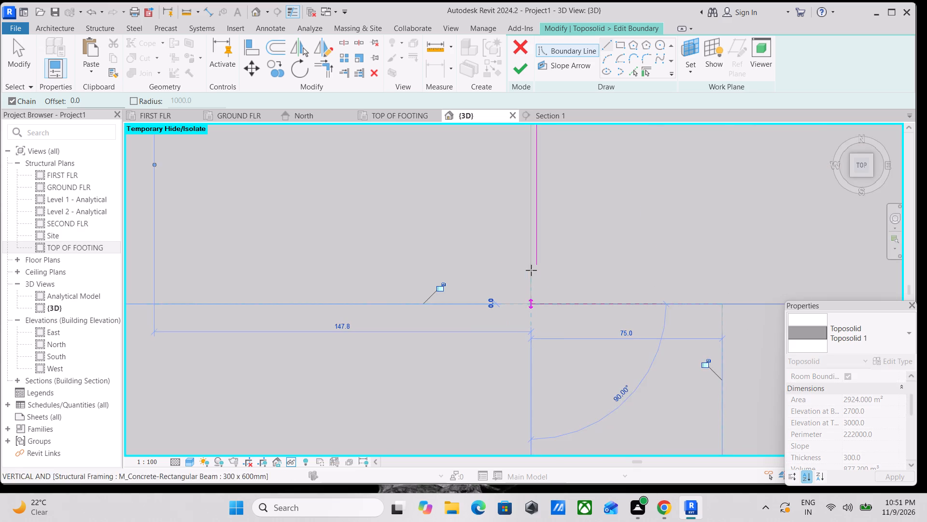
click(530, 267)
scroll(531, 268, up, 3)
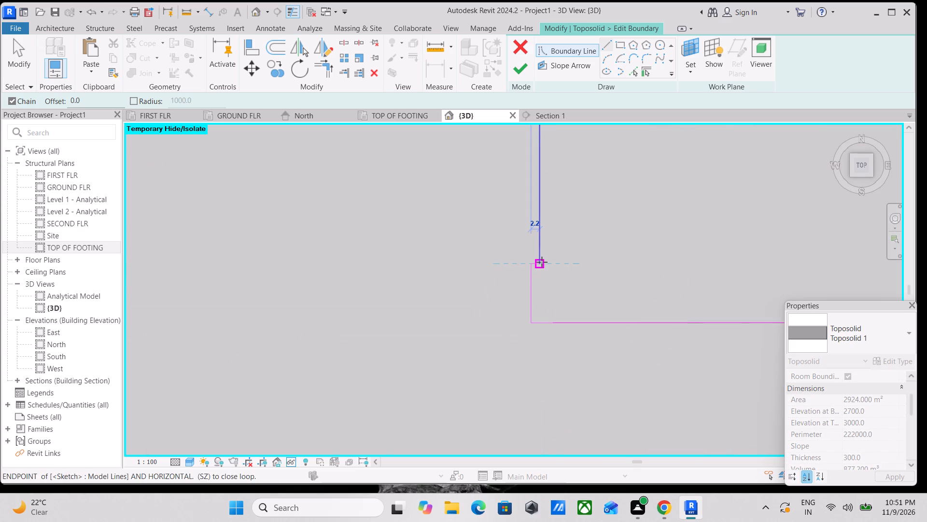
click(542, 261)
key(Escape)
Continue the boundary 300 mm down the grid F column's east face and back to the east beam face.
scroll(583, 262, down, 4)
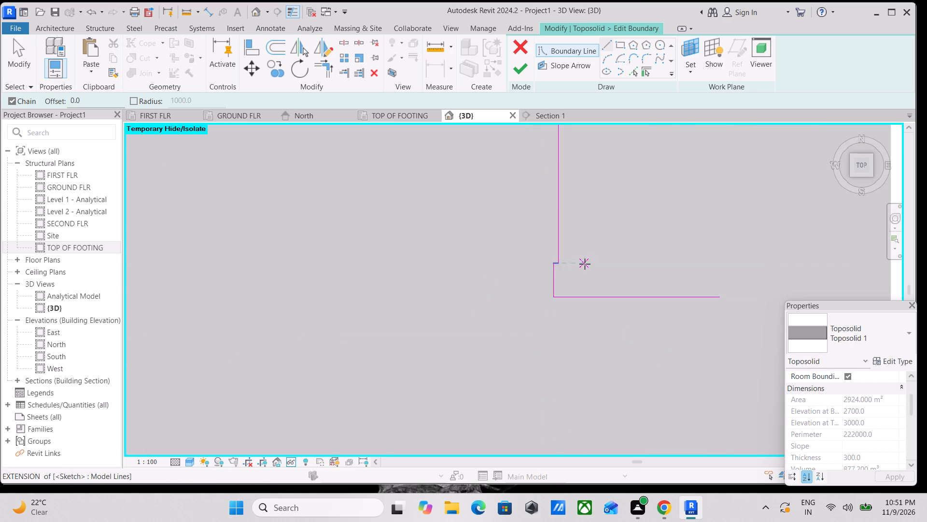
scroll(597, 263, down, 2)
middle_drag(595, 263, 401, 222)
click(498, 250)
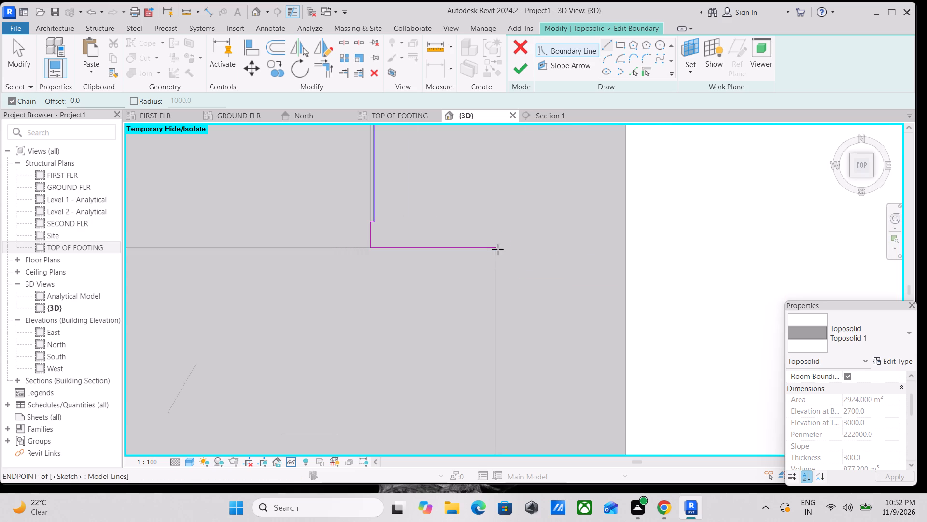
scroll(495, 373, down, 4)
middle_drag(493, 361, 470, 204)
scroll(467, 355, down, 3)
middle_drag(467, 352, 467, 239)
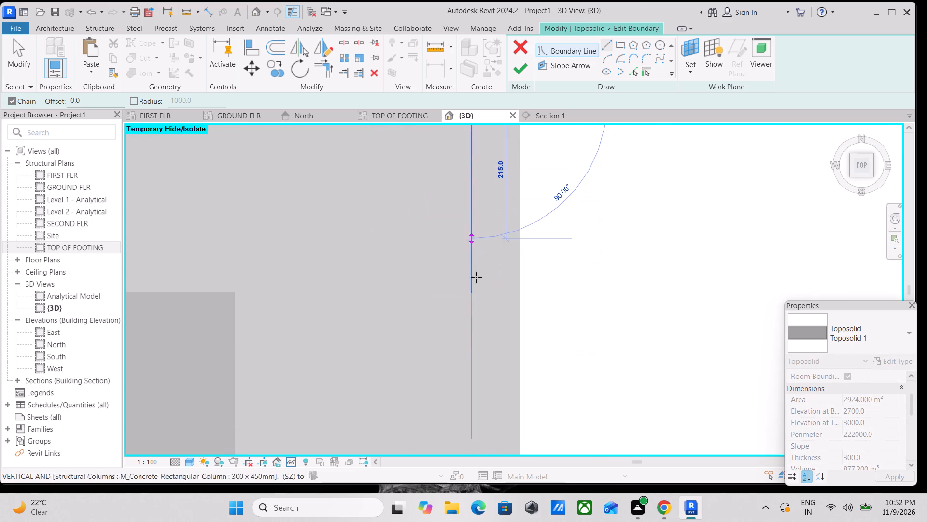
scroll(472, 370, down, 5)
middle_drag(472, 363, 472, 254)
middle_drag(471, 304, 473, 309)
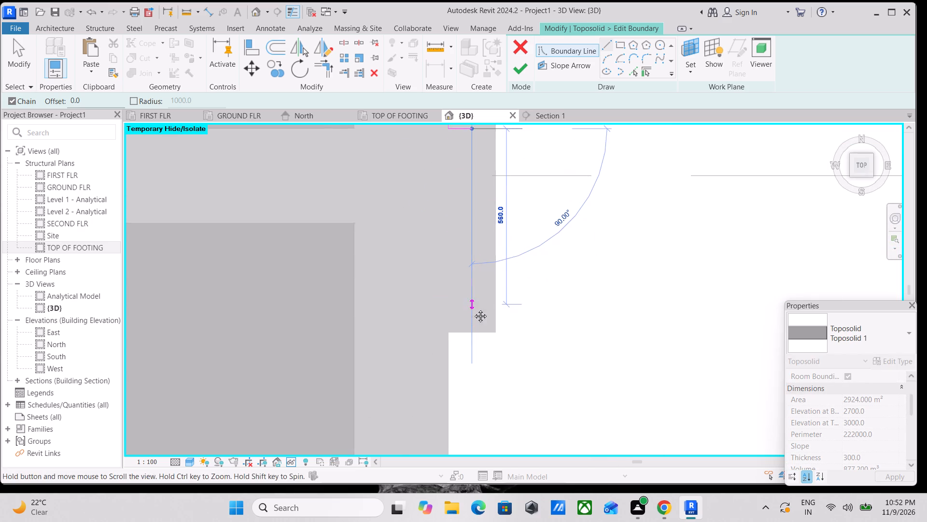
middle_drag(473, 309, 475, 313)
click(479, 229)
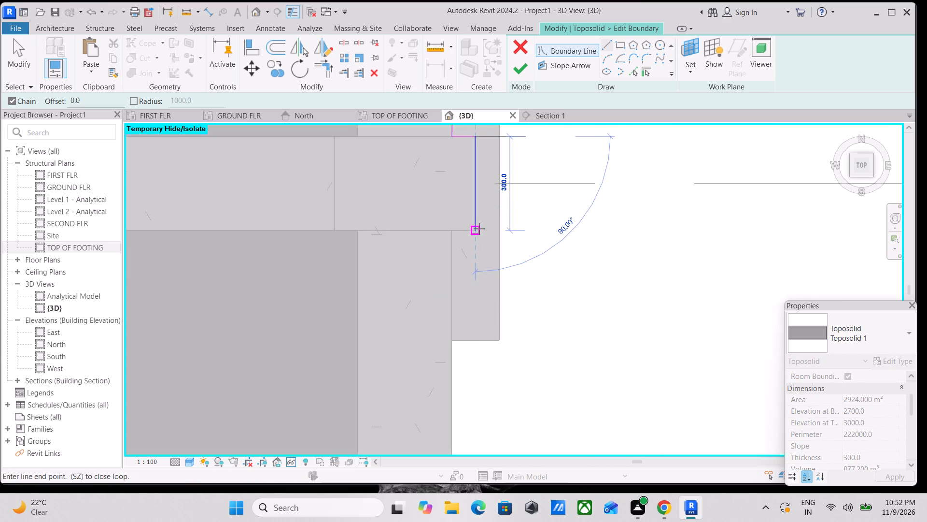
scroll(455, 229, up, 3)
click(455, 229)
Continue the boundary down the beam face to the inner corner near grid N and about 1320 mm east to the grid N column.
scroll(444, 295, down, 3)
middle_drag(443, 294, 436, 233)
scroll(437, 361, down, 4)
middle_drag(434, 362, 395, 63)
scroll(395, 63, up, 1)
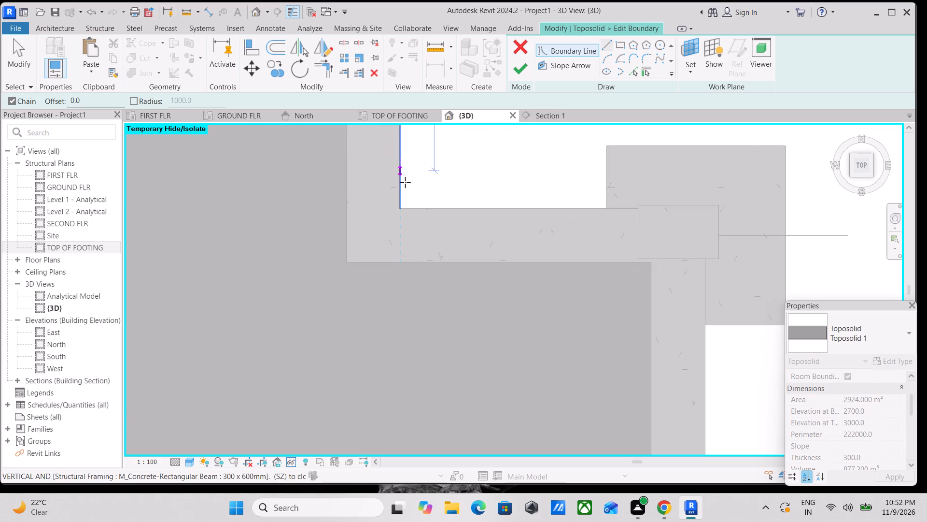
click(397, 207)
middle_drag(480, 208, 387, 210)
scroll(552, 213, up, 6)
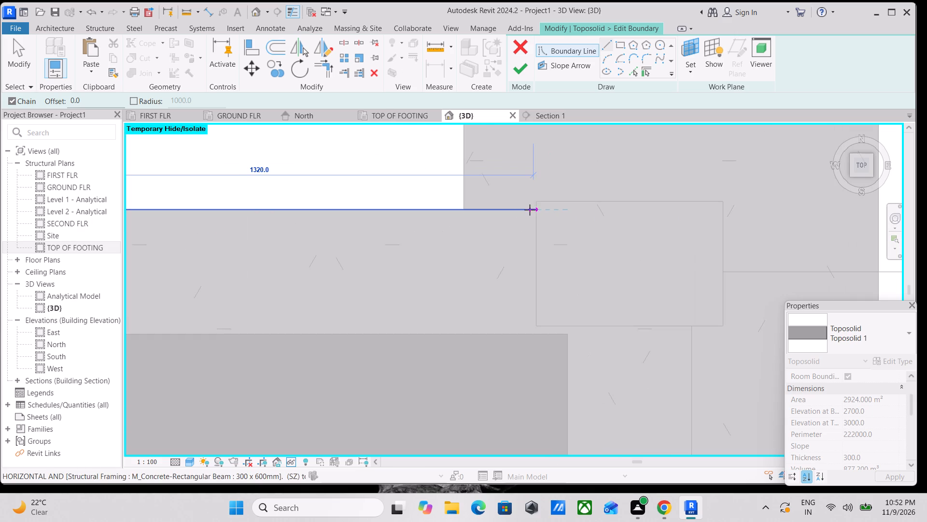
click(535, 209)
Trace the boundary up the grid N column's west face, 450 mm along its north face and about 290 mm down its east face.
scroll(535, 200, up, 3)
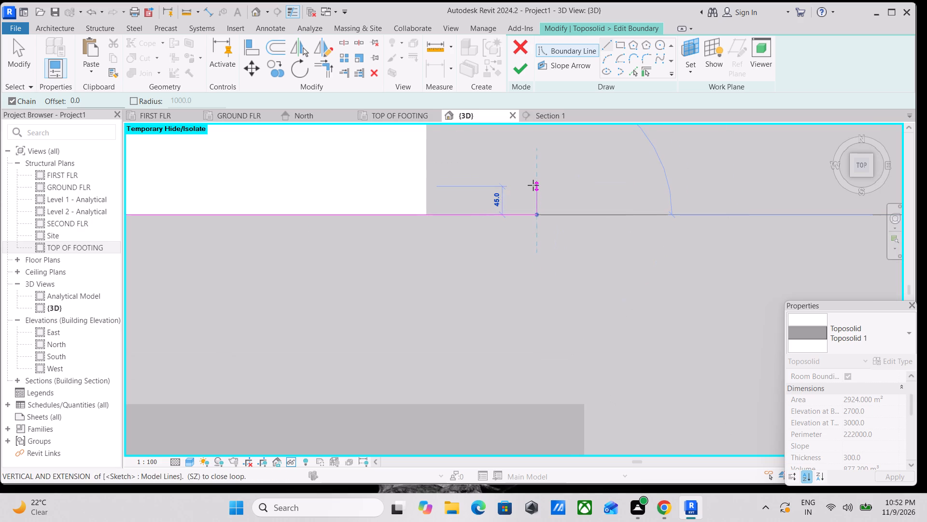
click(535, 203)
middle_drag(584, 196, 388, 163)
middle_drag(534, 158, 442, 157)
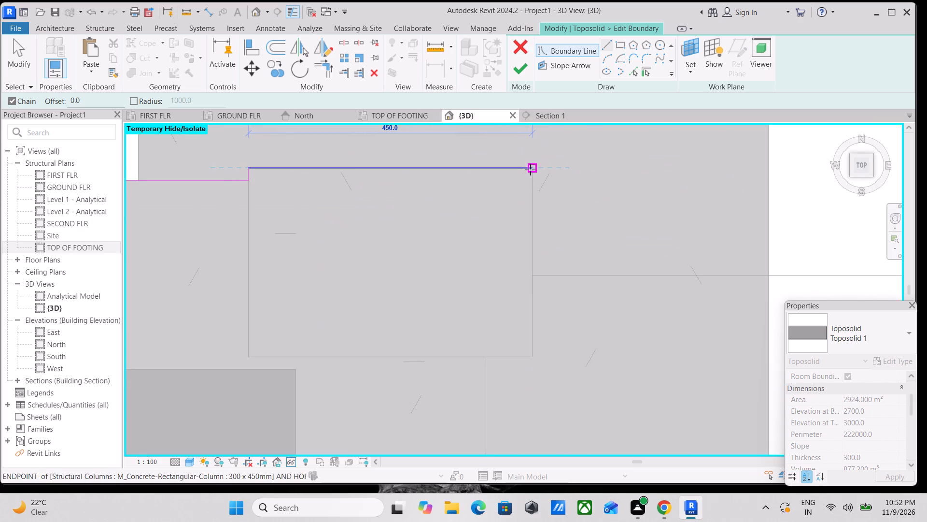
click(530, 169)
scroll(529, 228, down, 1)
middle_drag(529, 234, 511, 130)
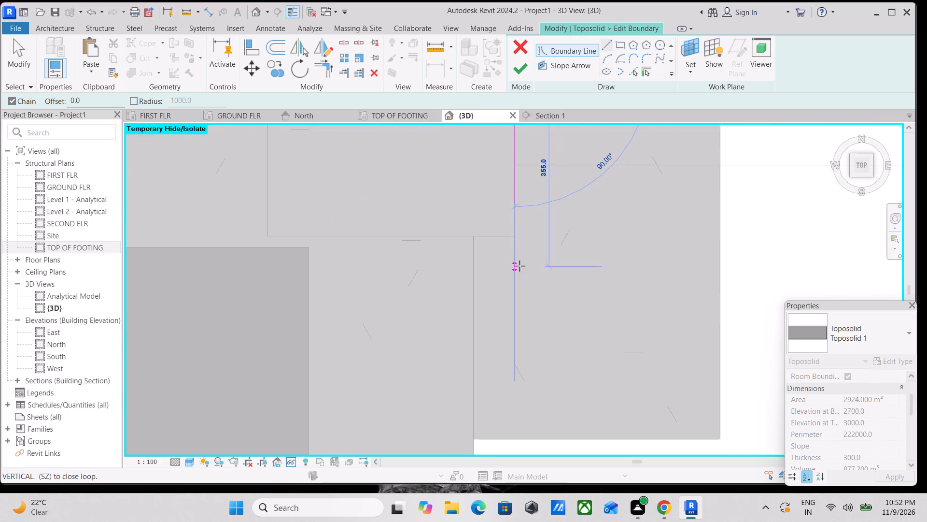
click(514, 231)
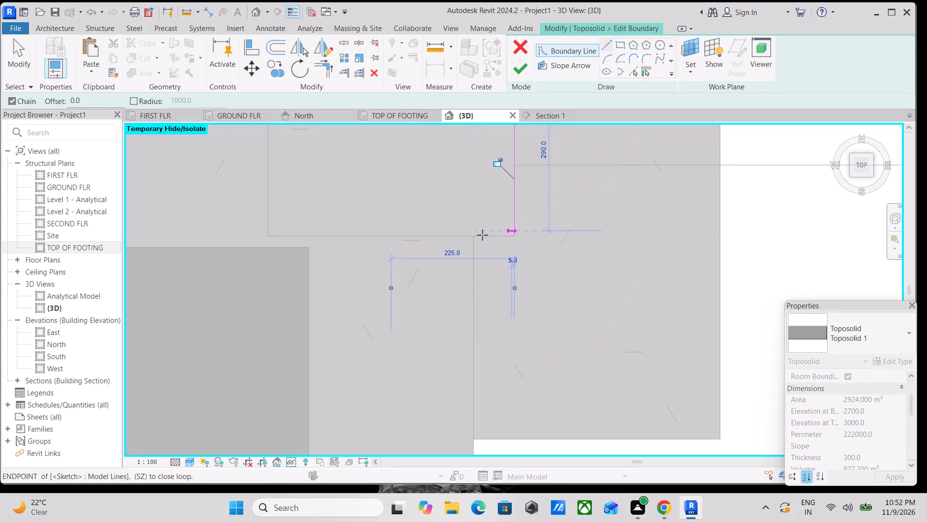
scroll(486, 239, up, 3)
scroll(540, 221, up, 3)
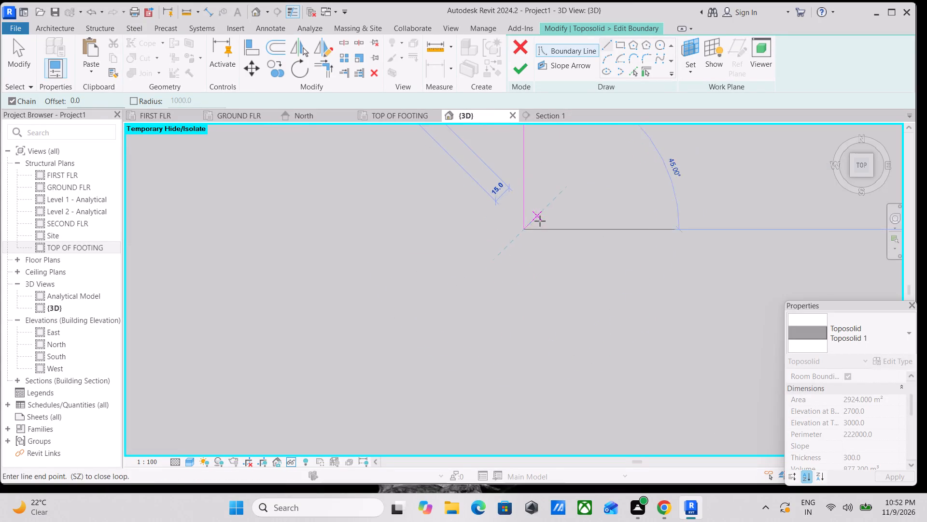
key(Escape)
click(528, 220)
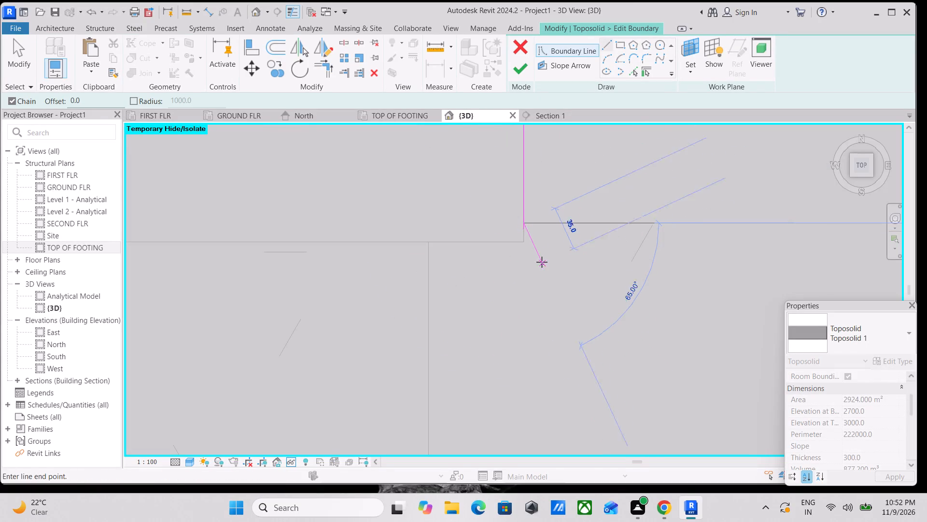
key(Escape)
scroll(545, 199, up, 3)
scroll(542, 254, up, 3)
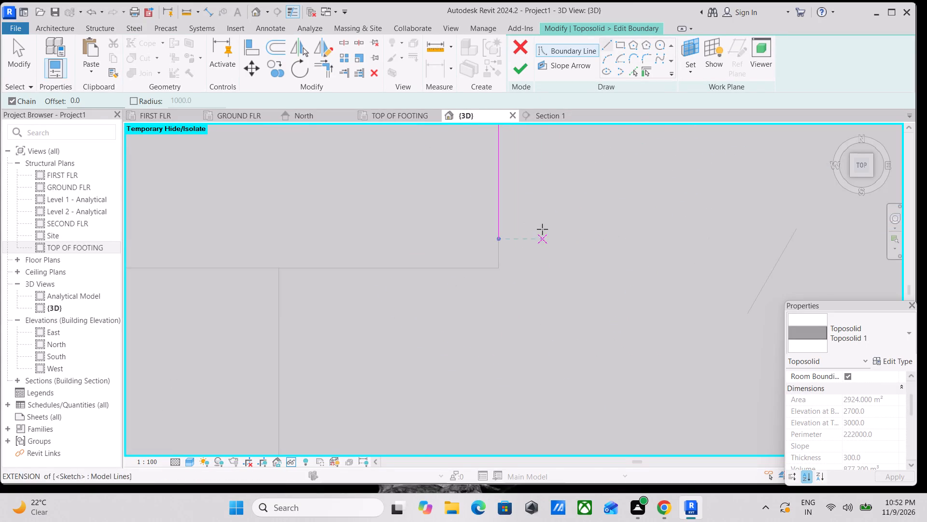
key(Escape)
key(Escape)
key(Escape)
Stretch the boundary line on the grid N column's east face down to the column's southeast corner, 300 mm long.
click(501, 225)
scroll(501, 239, down, 2)
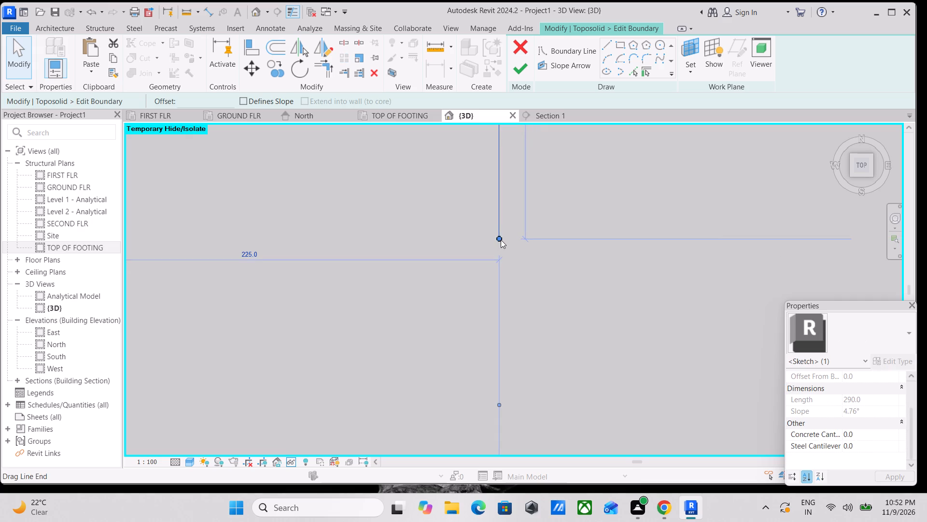
drag(499, 236, 499, 259)
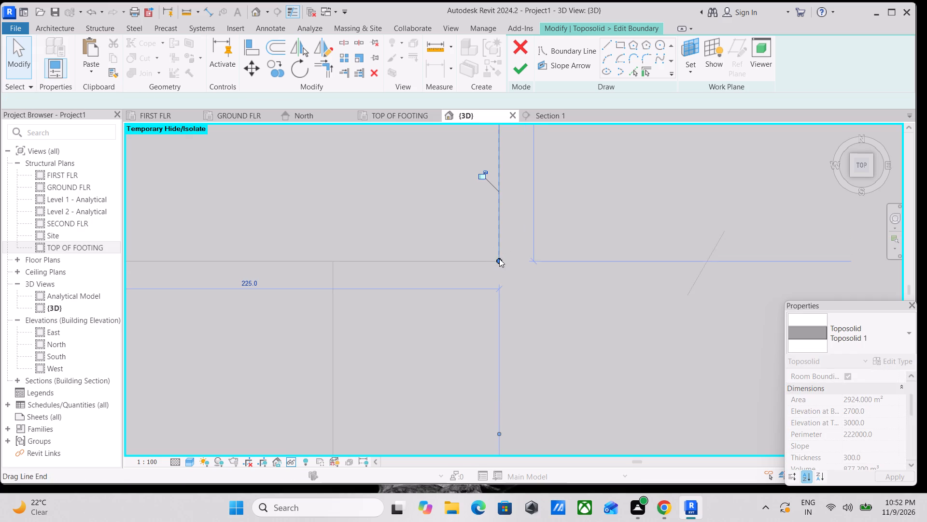
scroll(469, 228, down, 3)
middle_click(466, 234)
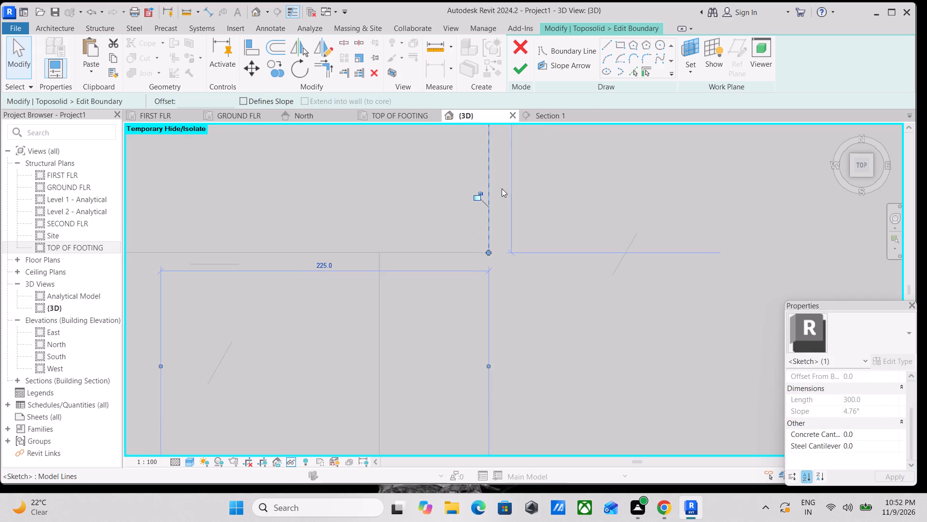
key(Escape)
Continue the boundary from the grid N column's southeast corner 75 mm west along its south face to the beam's east face.
click(606, 43)
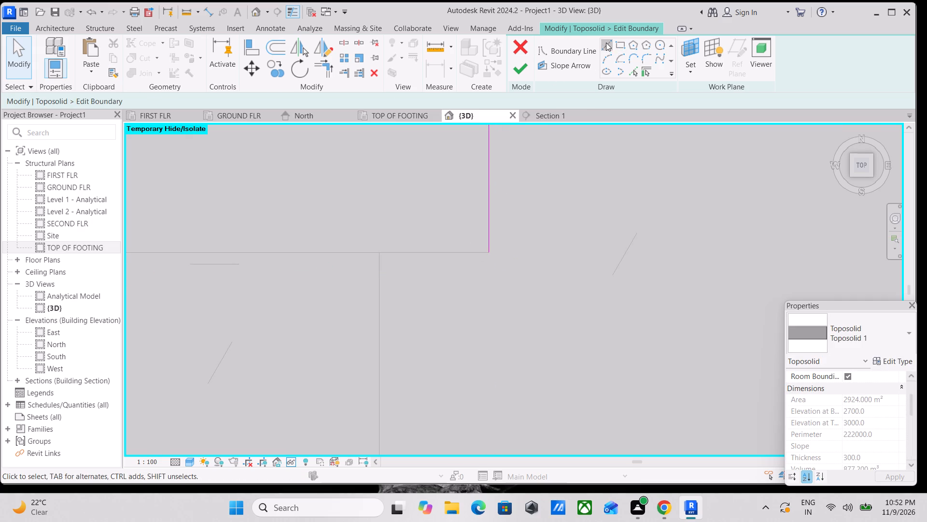
scroll(470, 257, up, 3)
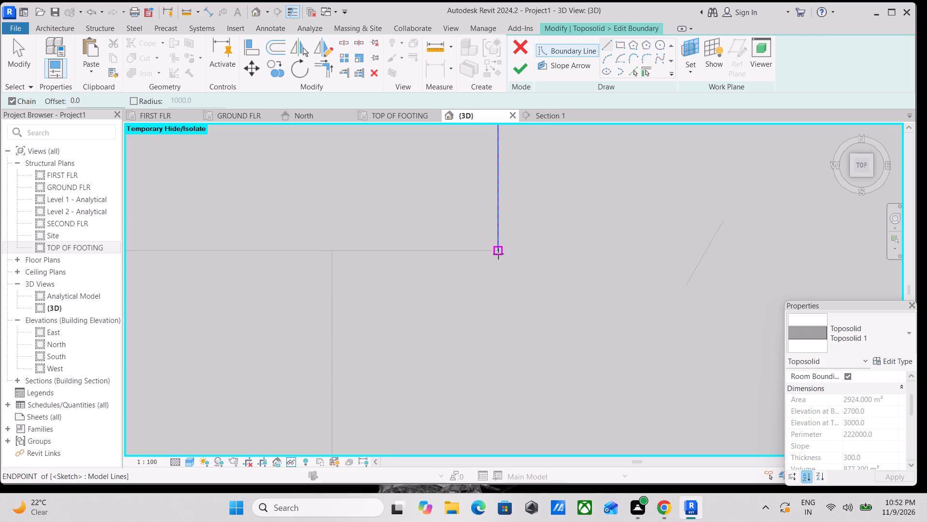
click(498, 253)
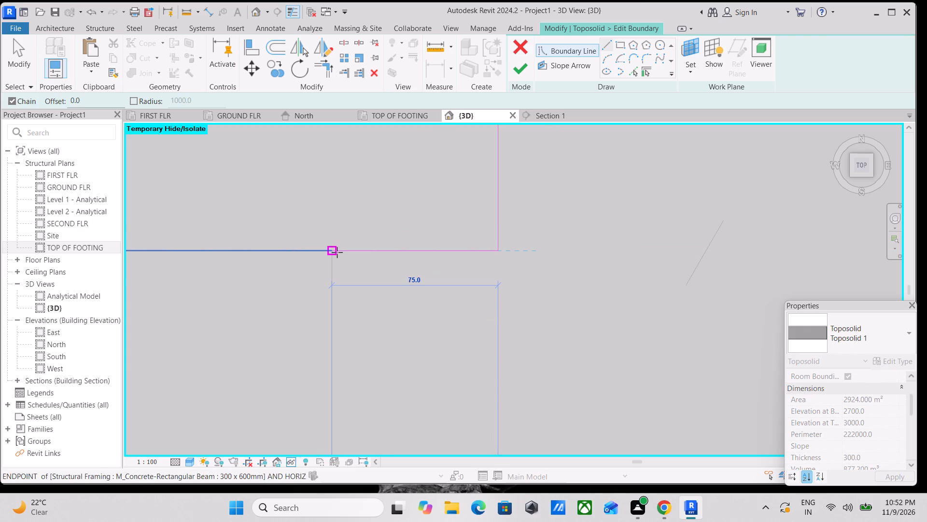
click(337, 252)
Continue the boundary down the east beam face to the corner column north of grid H, 75 mm east and 300 mm down its east face.
scroll(336, 287, down, 3)
middle_drag(335, 286, 341, 142)
scroll(337, 303, down, 3)
middle_drag(337, 302, 352, 160)
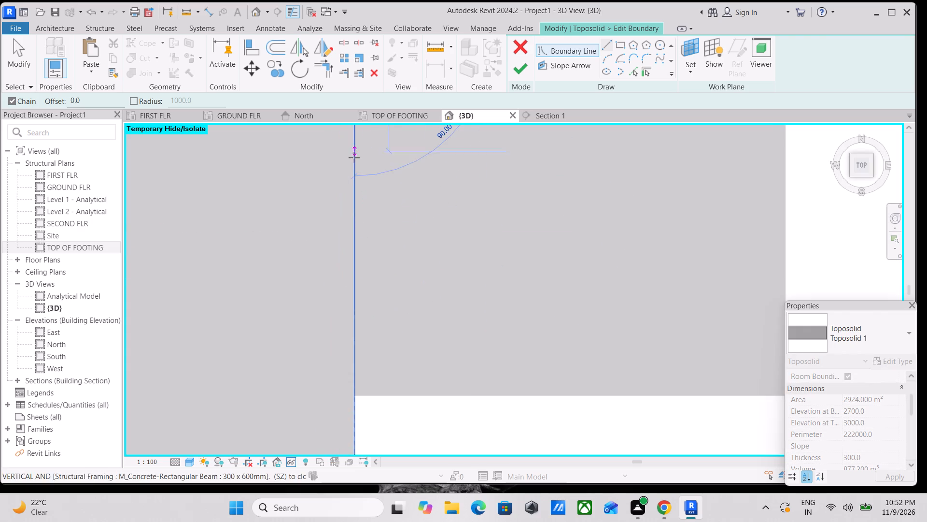
scroll(335, 318, down, 6)
middle_drag(334, 315, 369, 243)
scroll(382, 332, down, 2)
middle_drag(382, 332, 383, 161)
scroll(385, 149, up, 1)
scroll(384, 282, down, 7)
middle_drag(384, 282, 390, 209)
scroll(389, 269, down, 3)
middle_drag(389, 276, 387, 193)
scroll(402, 298, down, 3)
middle_drag(401, 300, 375, 218)
scroll(376, 332, up, 6)
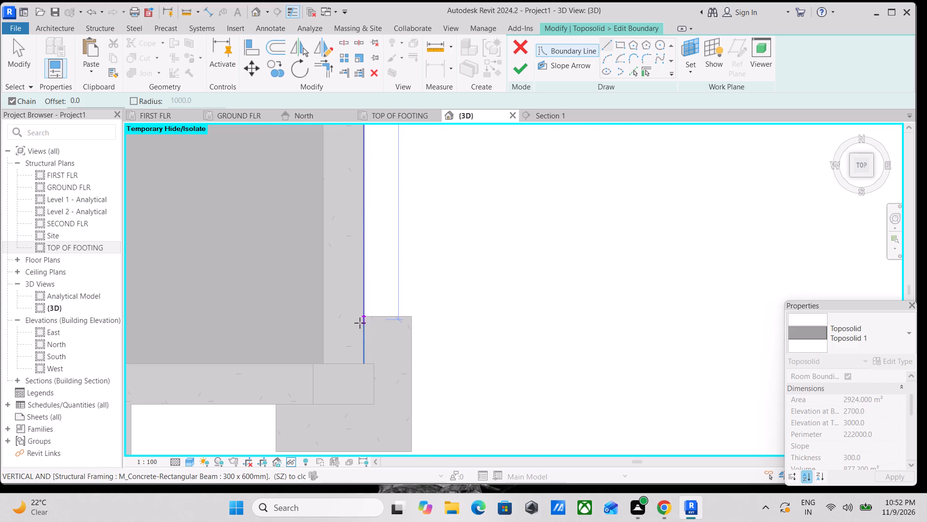
middle_drag(362, 348, 357, 285)
scroll(356, 309, up, 1)
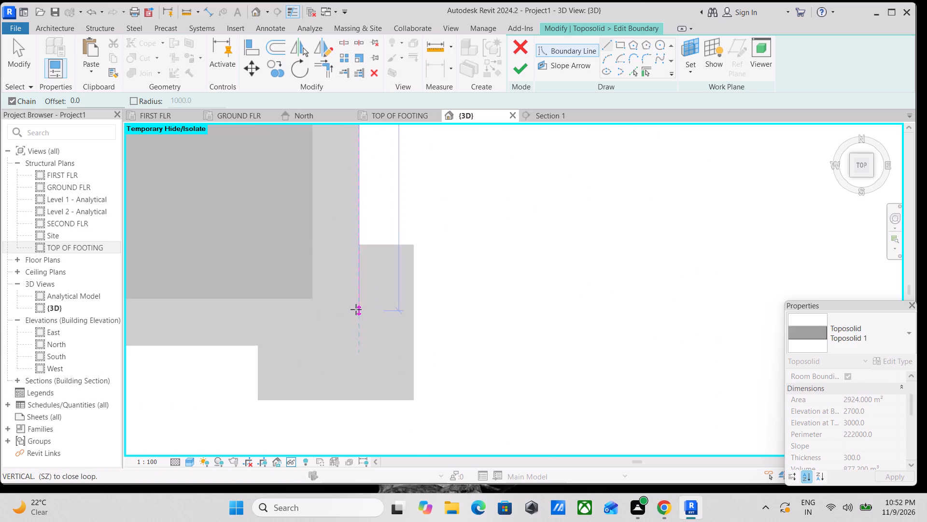
scroll(356, 309, up, 2)
click(358, 297)
click(377, 297)
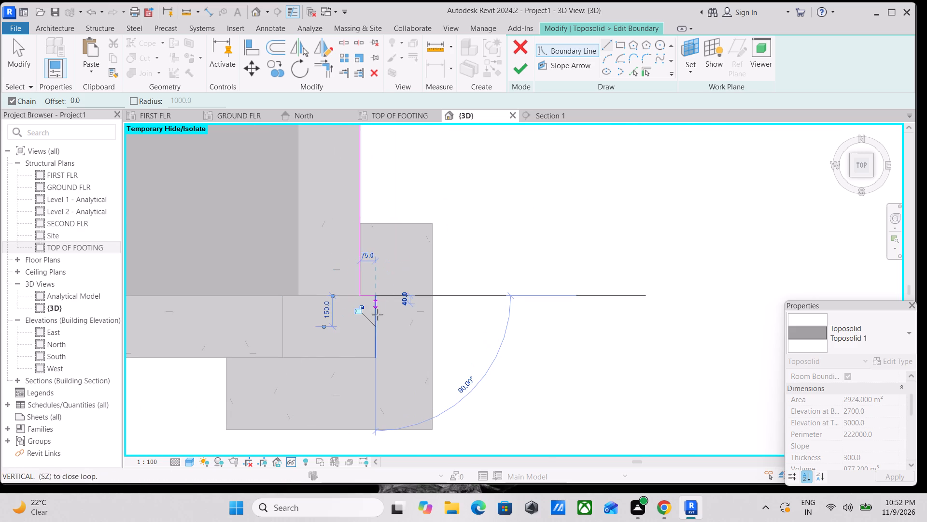
click(374, 358)
Trace the boundary 1795 mm west along the beam's south face to the inner corner north of grid H.
scroll(301, 355, down, 3)
middle_drag(301, 355, 337, 338)
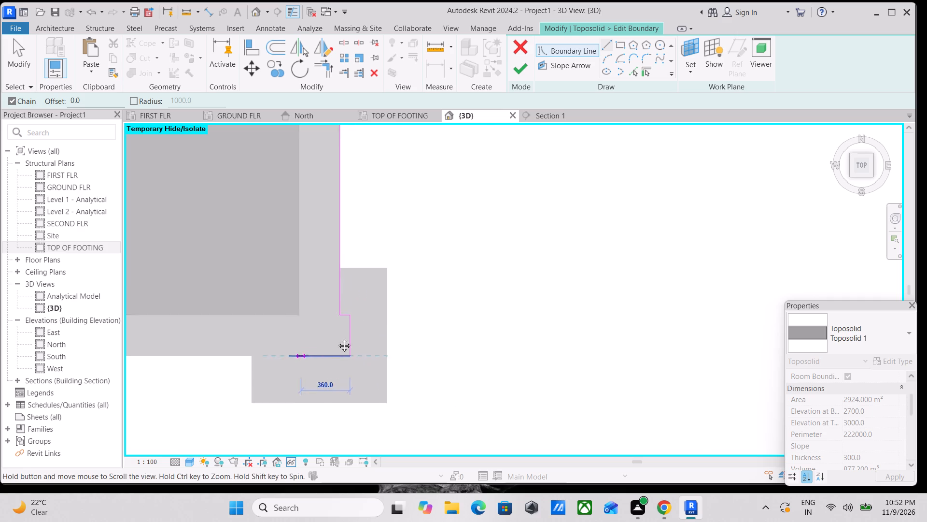
middle_drag(337, 338, 448, 290)
scroll(339, 319, down, 4)
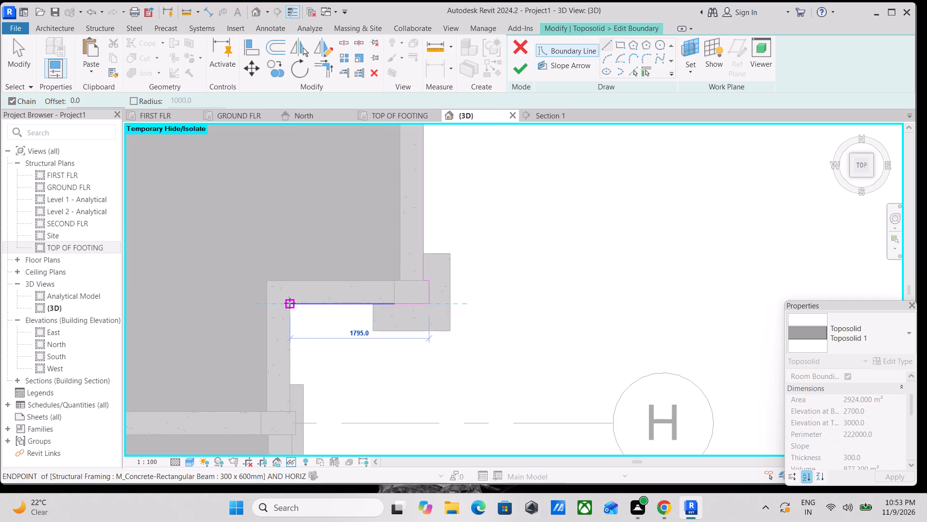
click(289, 303)
Continue the boundary about 1391 mm down to the grid H column, around its 300 mm east face and back to the beam face.
scroll(283, 331, down, 3)
middle_drag(283, 331, 292, 215)
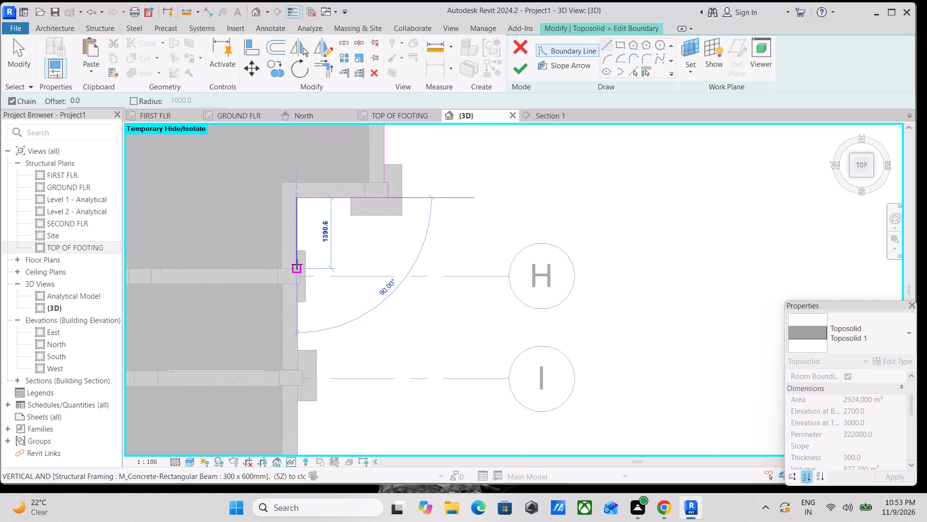
scroll(297, 267, up, 8)
click(297, 274)
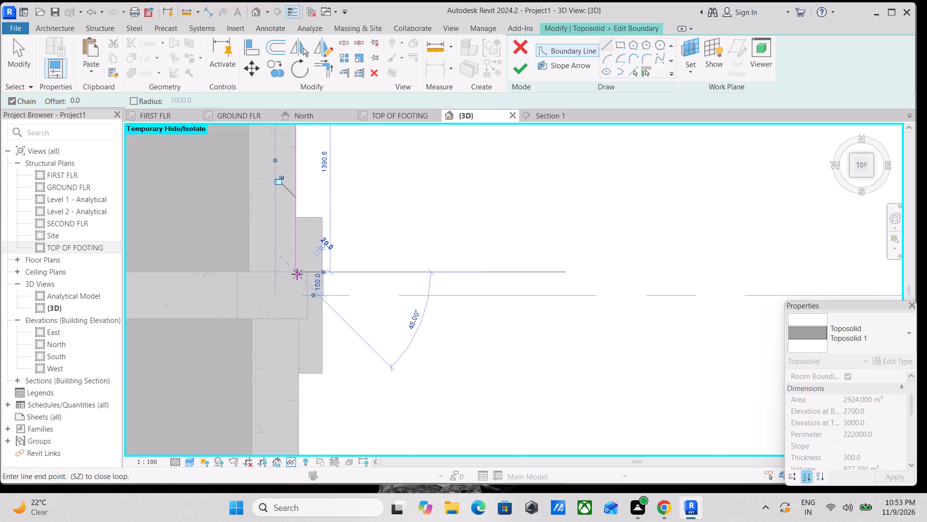
click(308, 275)
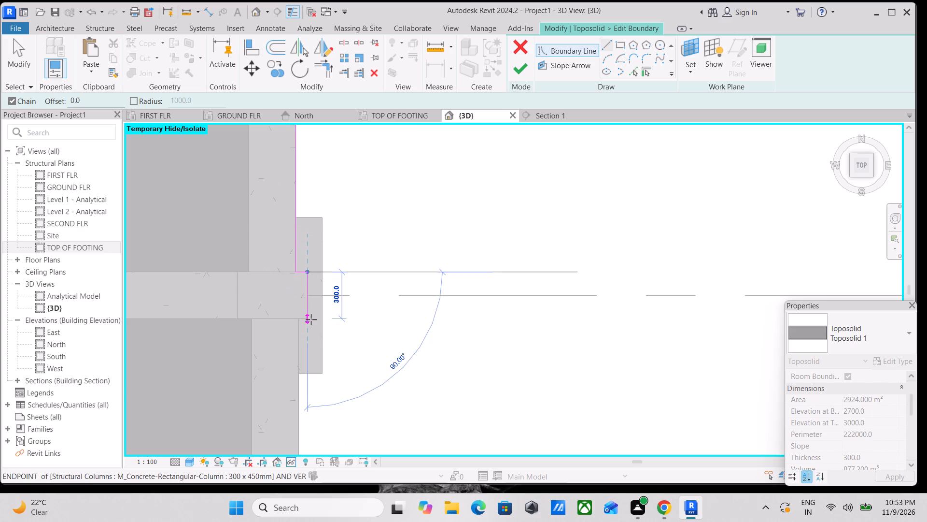
click(309, 315)
click(299, 317)
Continue the boundary down the beam face to the grid I column and around its projection, 95 mm east and 95 mm back west.
scroll(300, 316, down, 4)
middle_drag(300, 316, 337, 193)
middle_drag(331, 315, 334, 298)
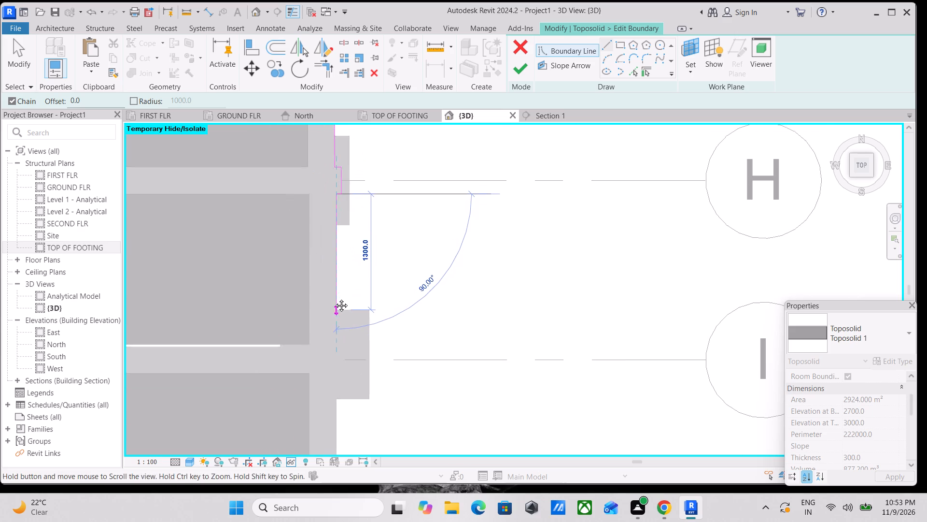
middle_drag(334, 298, 337, 249)
scroll(337, 285, up, 7)
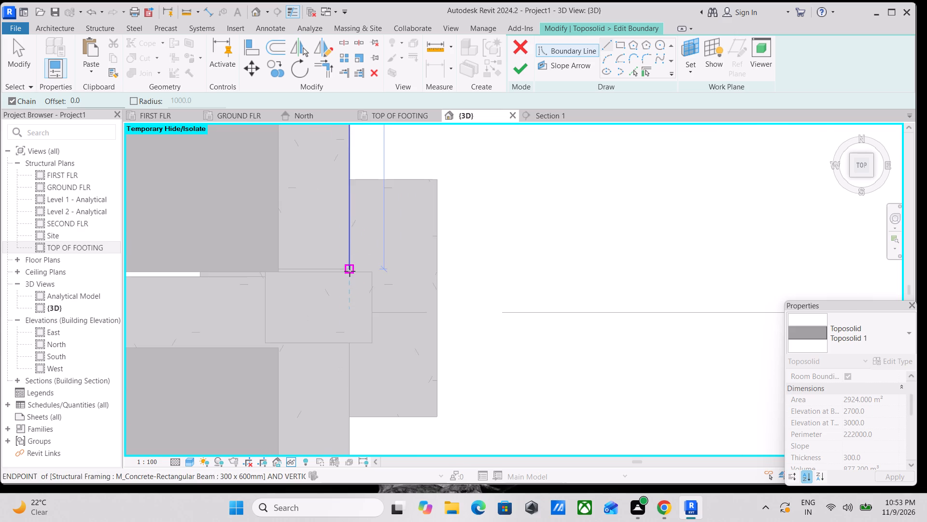
scroll(351, 276, up, 4)
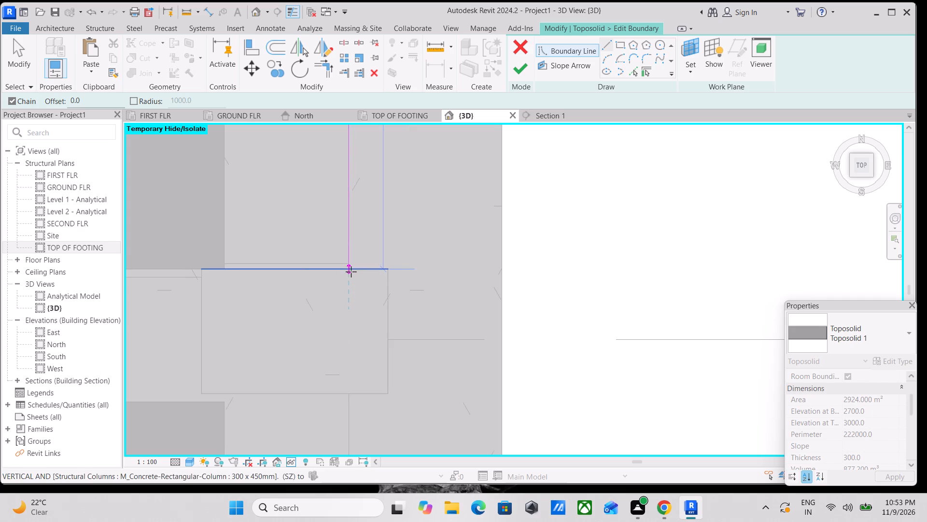
click(351, 272)
click(391, 271)
scroll(377, 306, down, 2)
middle_drag(376, 309, 365, 203)
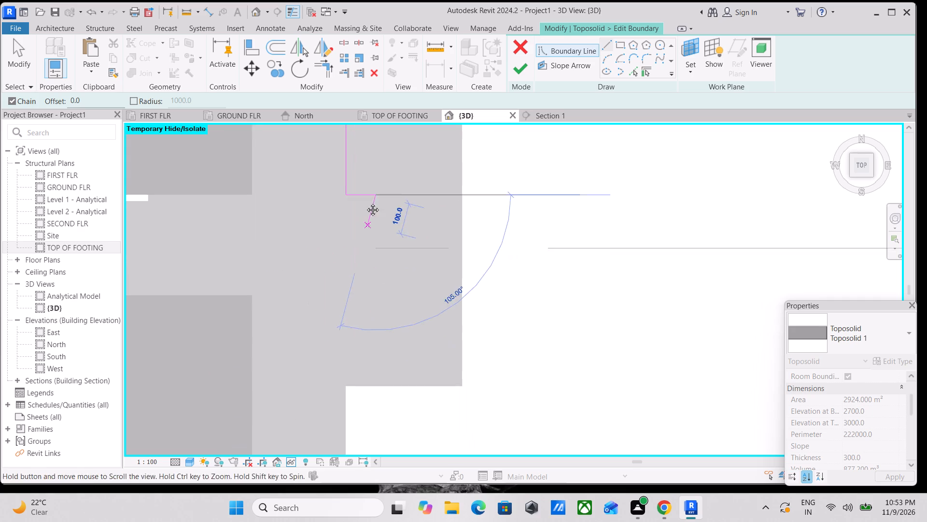
middle_drag(365, 203, 365, 206)
click(376, 273)
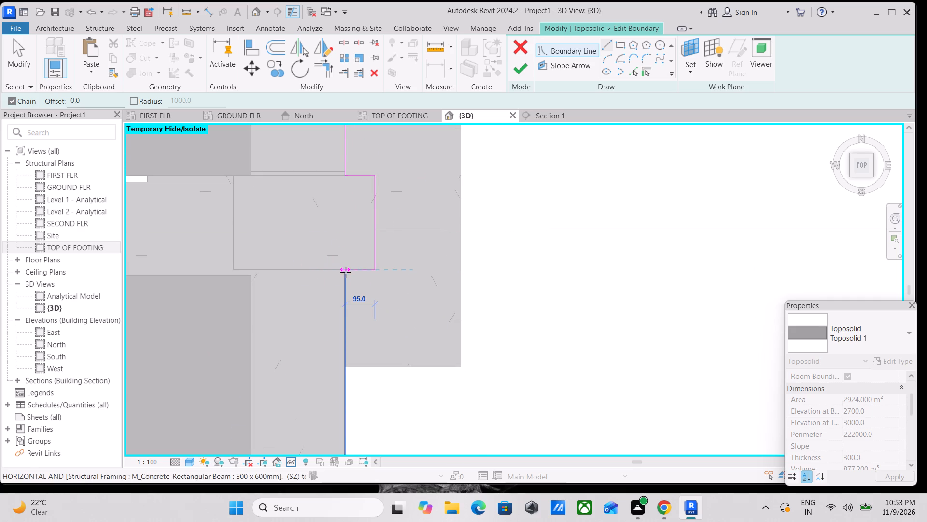
click(347, 269)
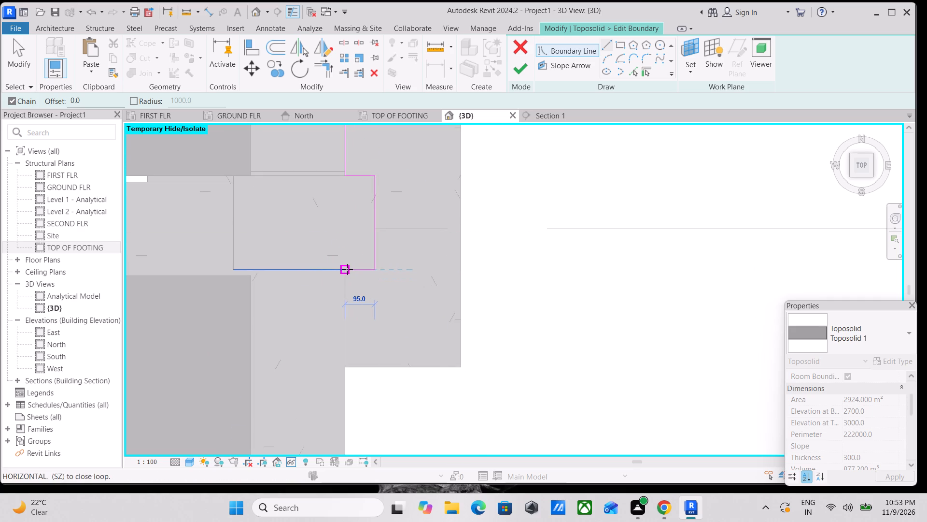
Continue the boundary down the east beam face to the grid M corner column and around to that column's southeast corner.
scroll(344, 277, down, 4)
middle_drag(342, 272, 353, 132)
scroll(357, 249, down, 13)
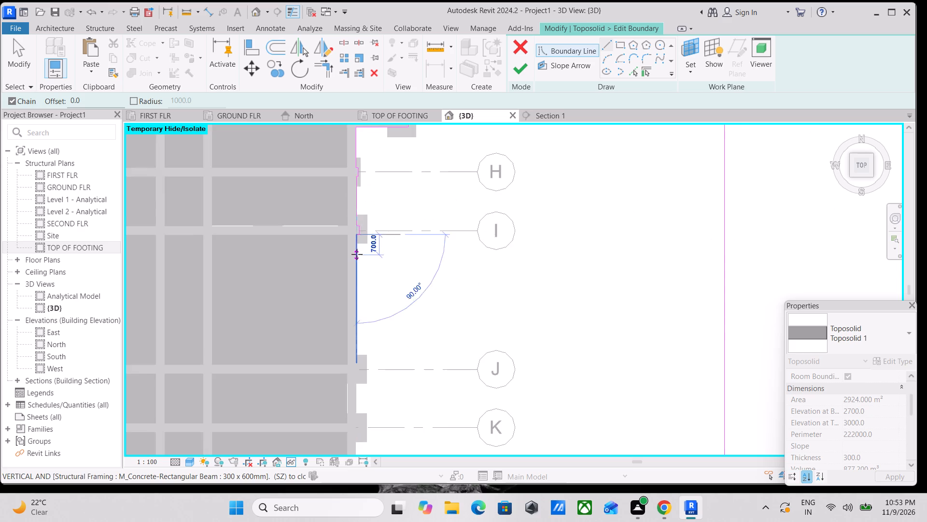
middle_drag(357, 254, 374, 142)
middle_drag(369, 315, 368, 167)
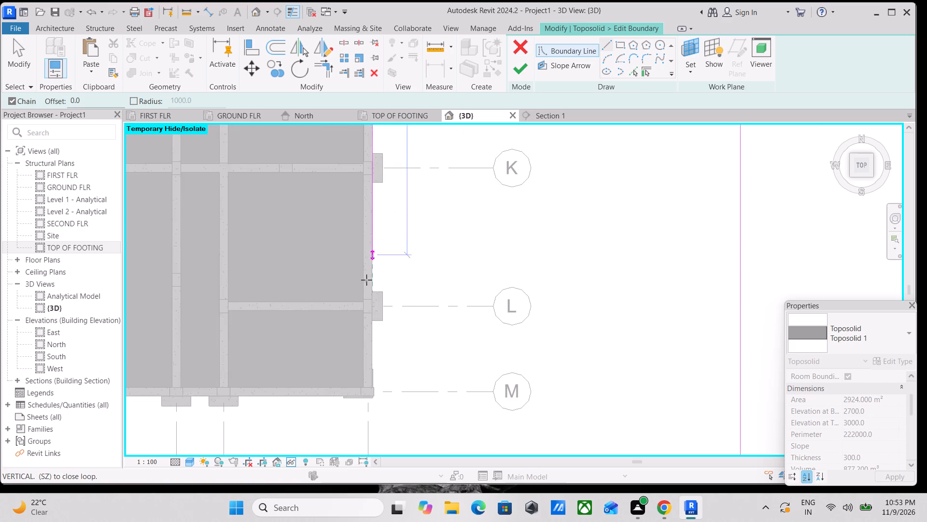
middle_drag(369, 307, 373, 208)
scroll(379, 297, up, 10)
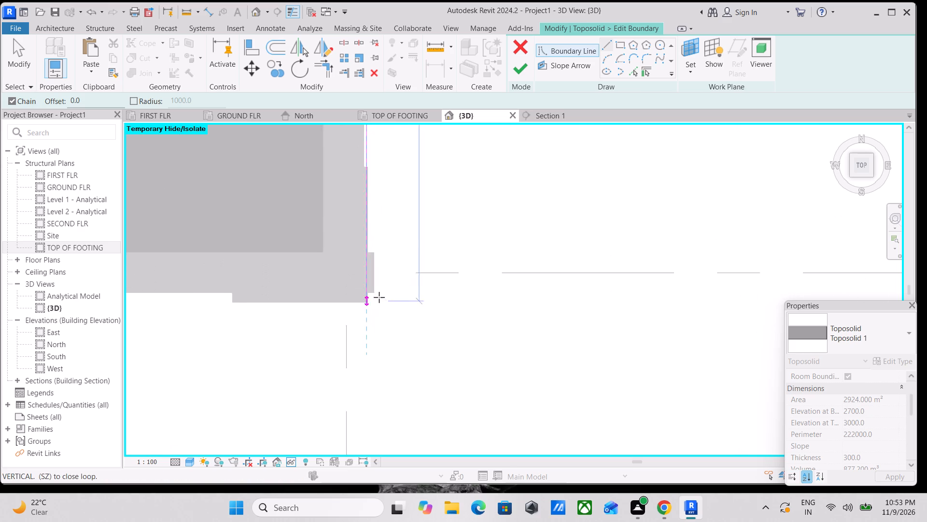
scroll(379, 297, up, 2)
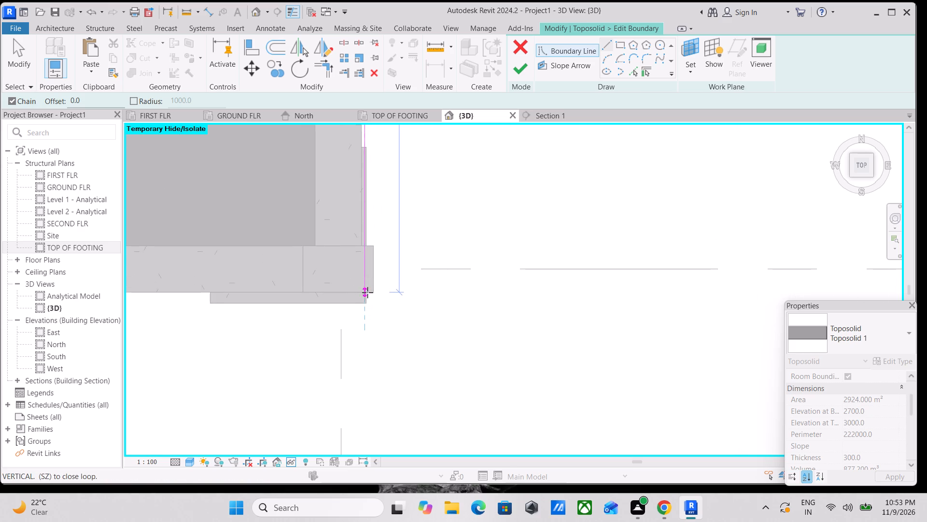
scroll(360, 301, up, 4)
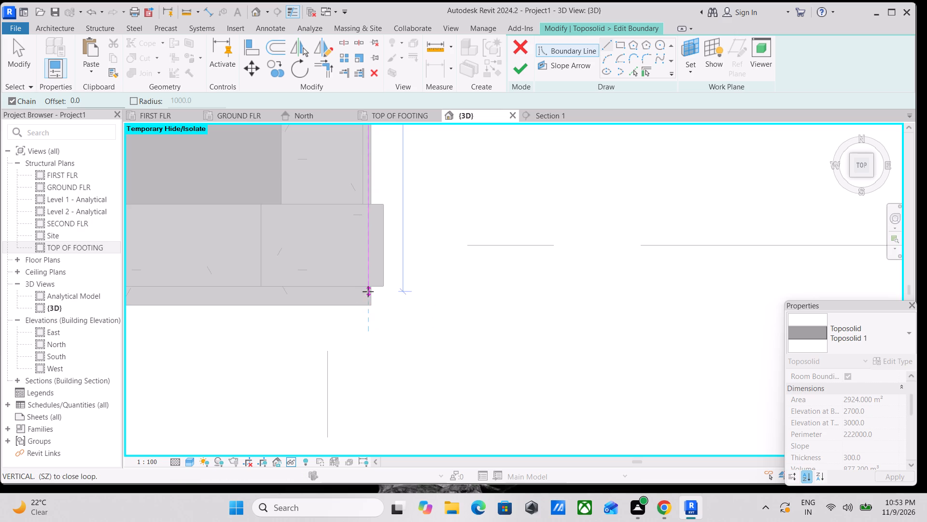
middle_drag(379, 208, 376, 271)
scroll(368, 252, up, 4)
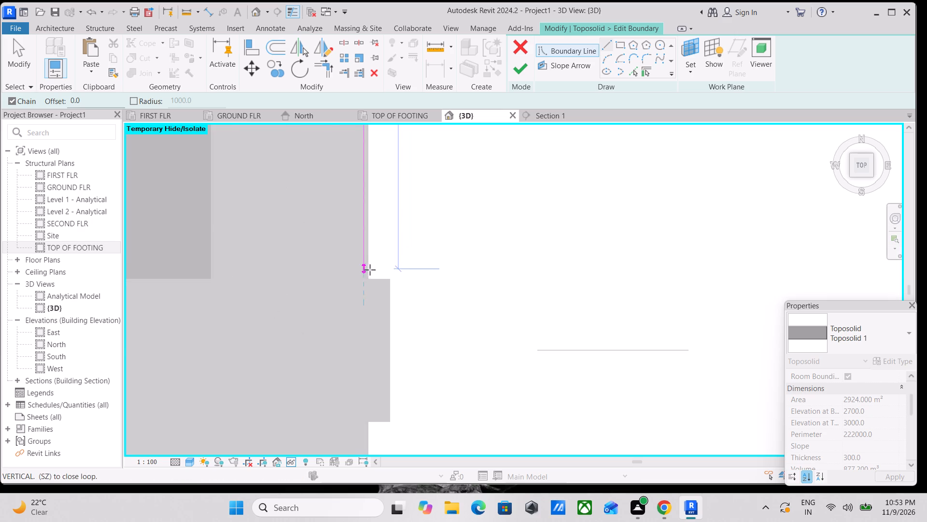
click(367, 284)
click(389, 280)
middle_drag(375, 309, 372, 254)
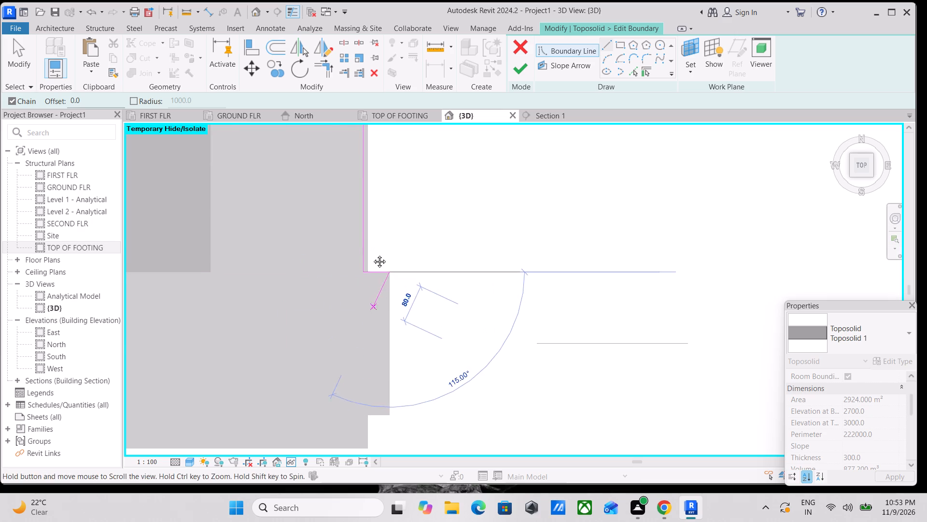
middle_drag(372, 254, 376, 211)
click(389, 326)
Trace the boundary about 19 m west along the building's south beam face to the southwest corner column's outer corner.
scroll(225, 315, down, 2)
middle_drag(226, 314, 427, 313)
scroll(316, 313, down, 6)
middle_drag(313, 314, 444, 305)
scroll(328, 306, down, 5)
middle_drag(328, 306, 580, 310)
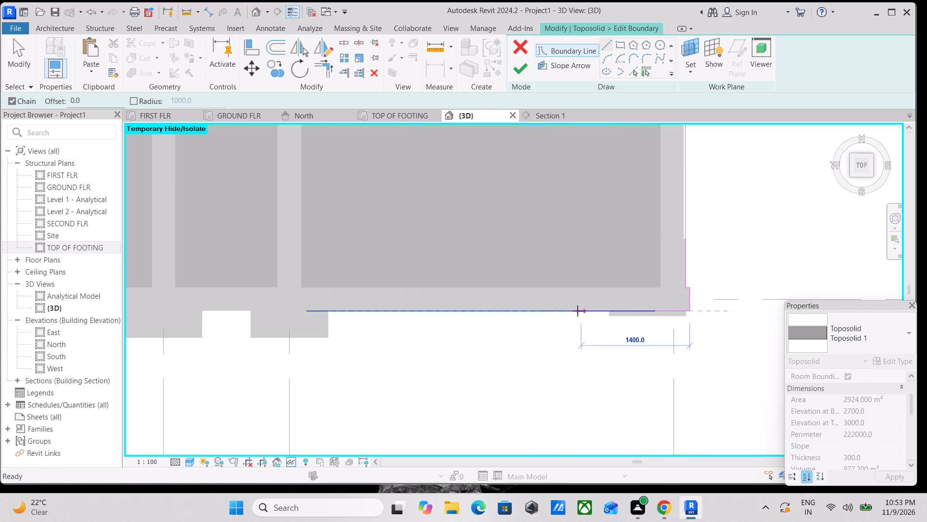
scroll(396, 295, down, 2)
middle_drag(396, 295, 572, 297)
scroll(372, 283, down, 3)
middle_drag(372, 283, 458, 268)
scroll(343, 286, down, 1)
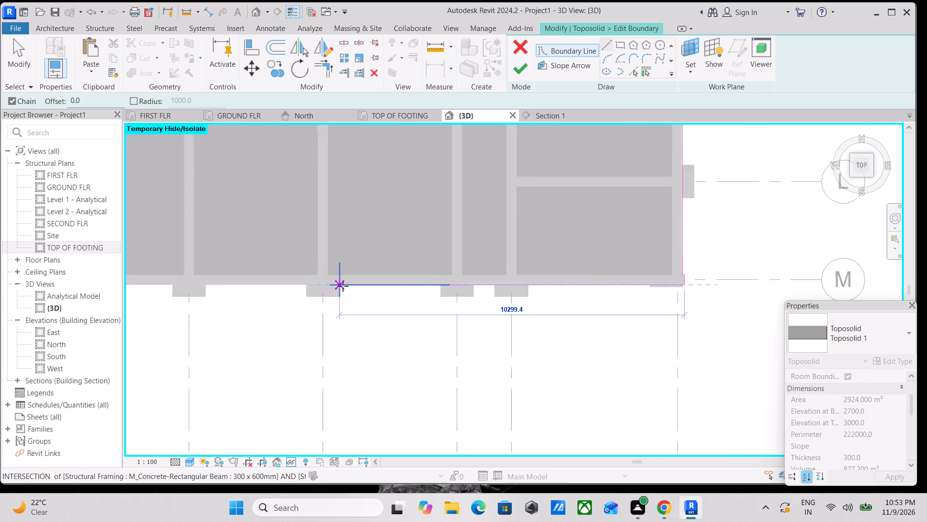
scroll(343, 286, down, 1)
middle_drag(343, 286, 573, 297)
scroll(309, 301, up, 3)
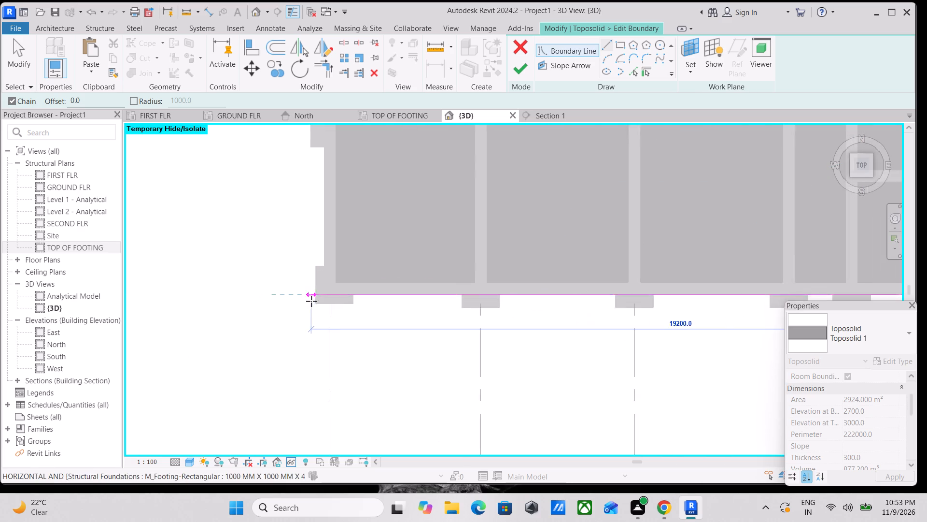
scroll(321, 301, up, 4)
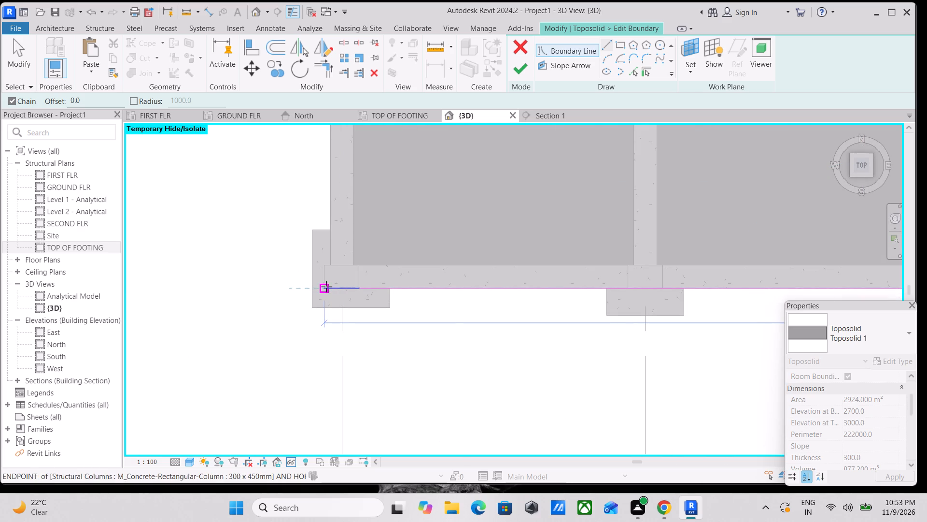
click(326, 287)
Continue the boundary 300 mm up the southwest corner column's west face and east along its north face to the beam face.
scroll(326, 251, up, 3)
click(325, 272)
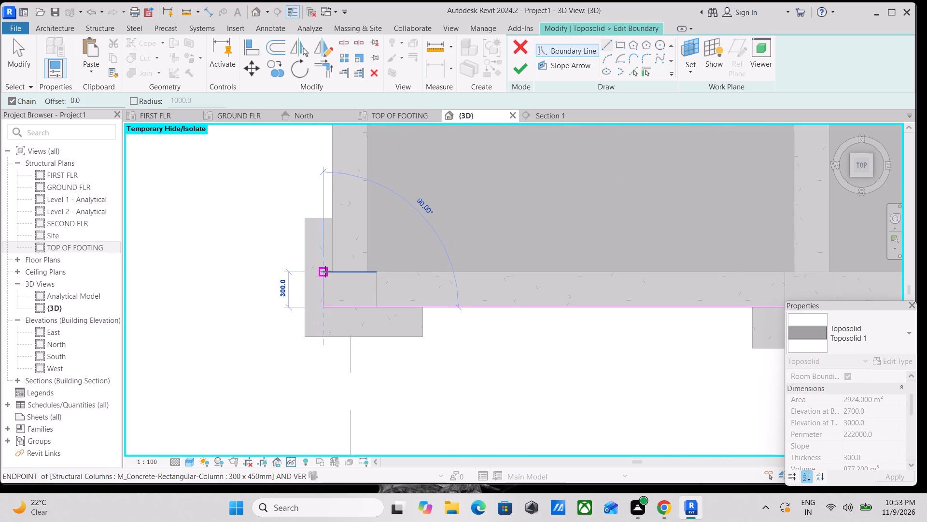
click(337, 271)
Trace the boundary north along the west beam face to the inner corner at the projecting west wing's south beam.
scroll(341, 217, down, 3)
middle_drag(341, 217, 334, 361)
scroll(321, 226, down, 4)
middle_drag(321, 226, 328, 310)
scroll(342, 206, down, 2)
middle_drag(342, 206, 340, 311)
scroll(336, 236, up, 4)
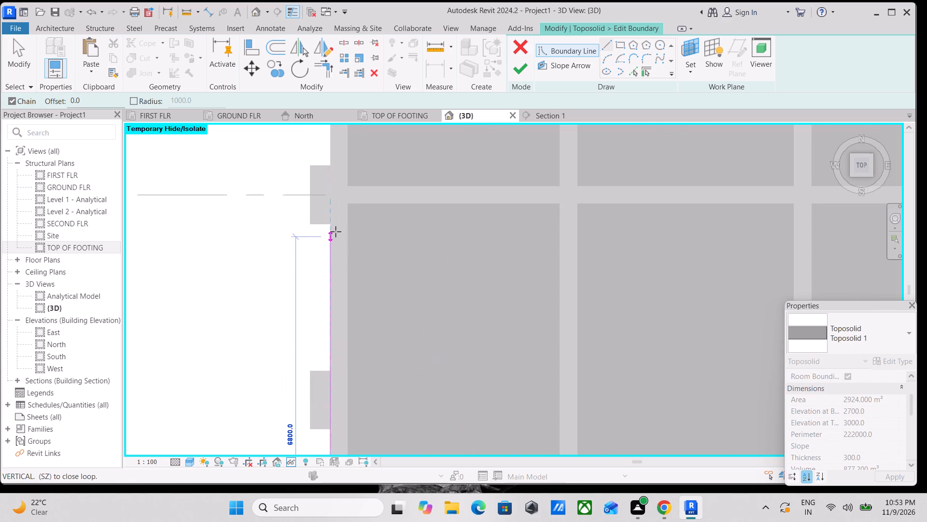
scroll(336, 228, down, 4)
middle_drag(336, 228, 338, 350)
scroll(336, 231, down, 2)
middle_drag(341, 236, 336, 357)
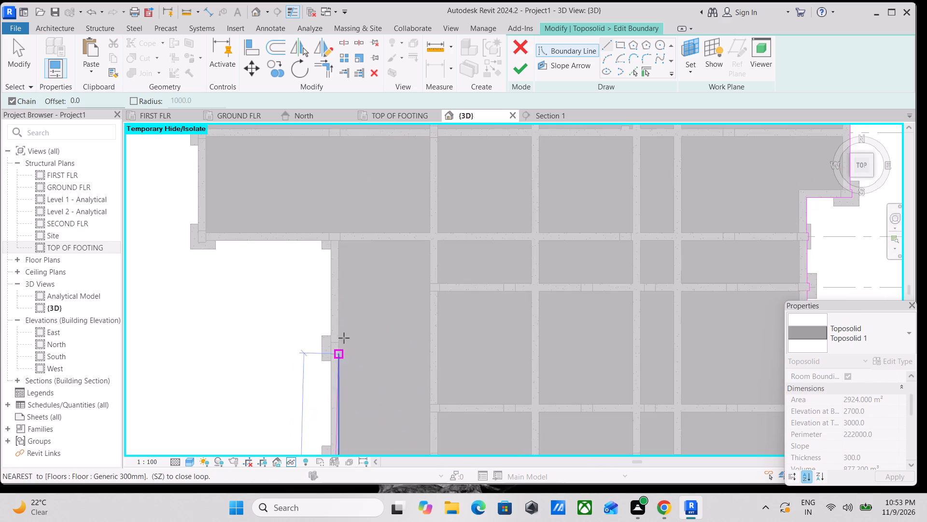
scroll(343, 258, up, 1)
middle_drag(343, 258, 350, 322)
scroll(341, 289, up, 3)
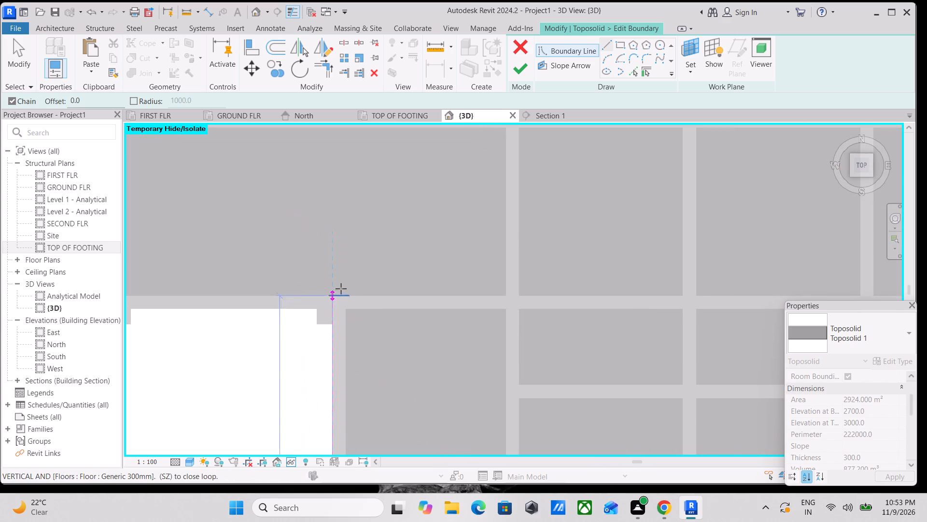
scroll(338, 305, up, 4)
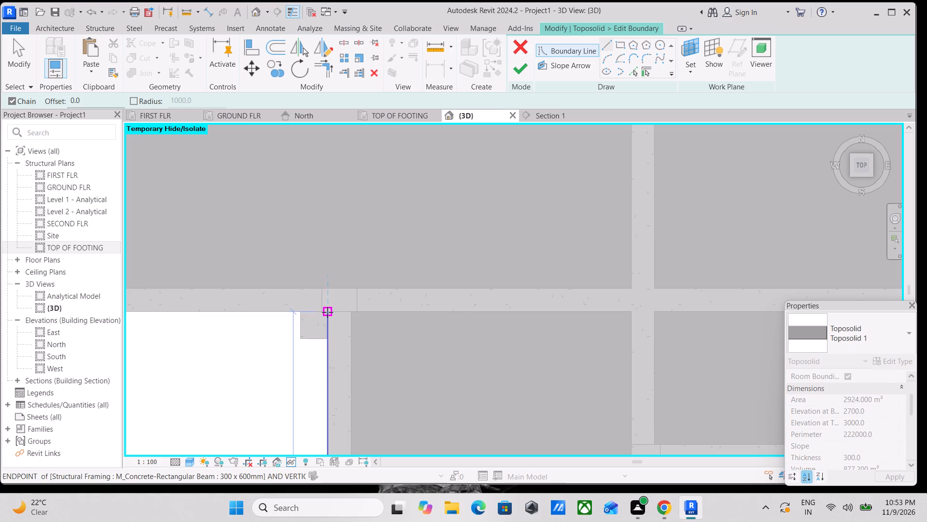
click(327, 312)
Trace the boundary about 5 m west along the projecting wing's south beam face and 75 mm down around its corner column to the southwest corner.
scroll(264, 306, down, 1)
middle_drag(264, 306, 546, 312)
scroll(390, 294, down, 3)
middle_drag(390, 294, 441, 301)
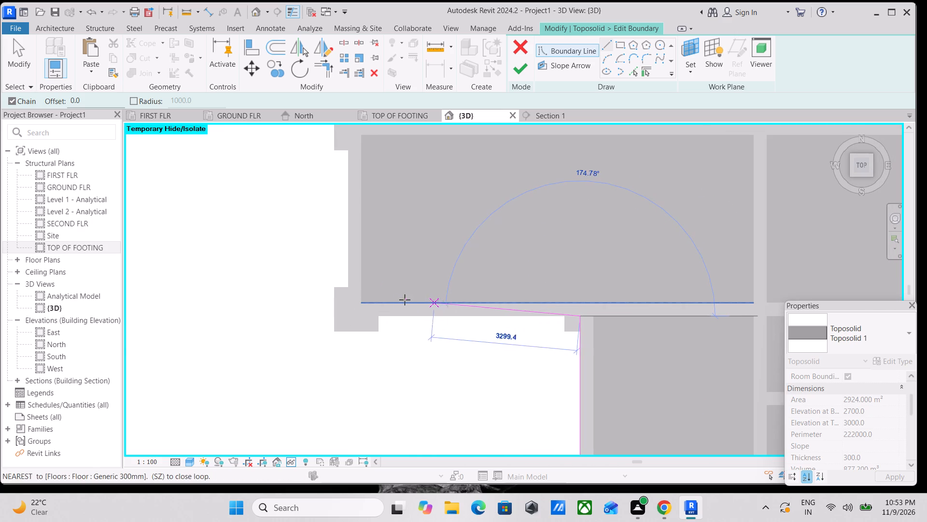
scroll(361, 314, up, 8)
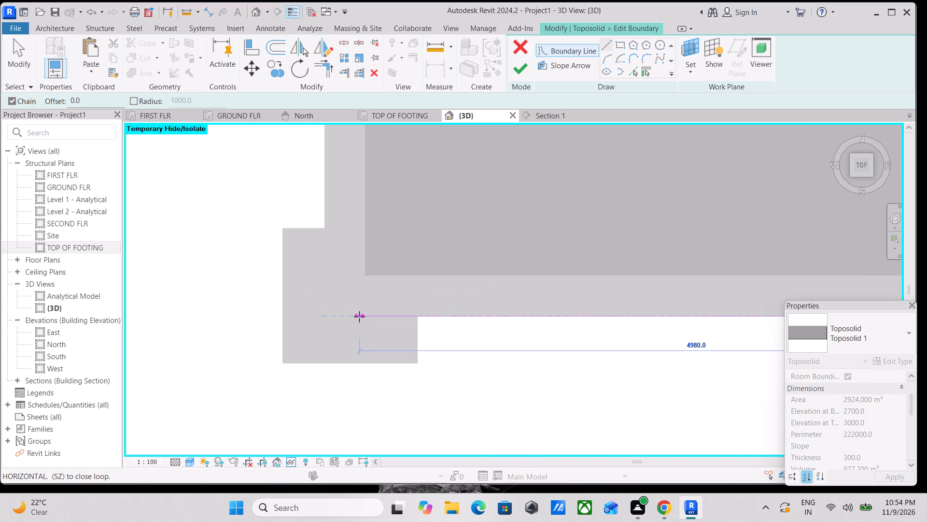
click(366, 317)
scroll(362, 323, up, 3)
click(362, 323)
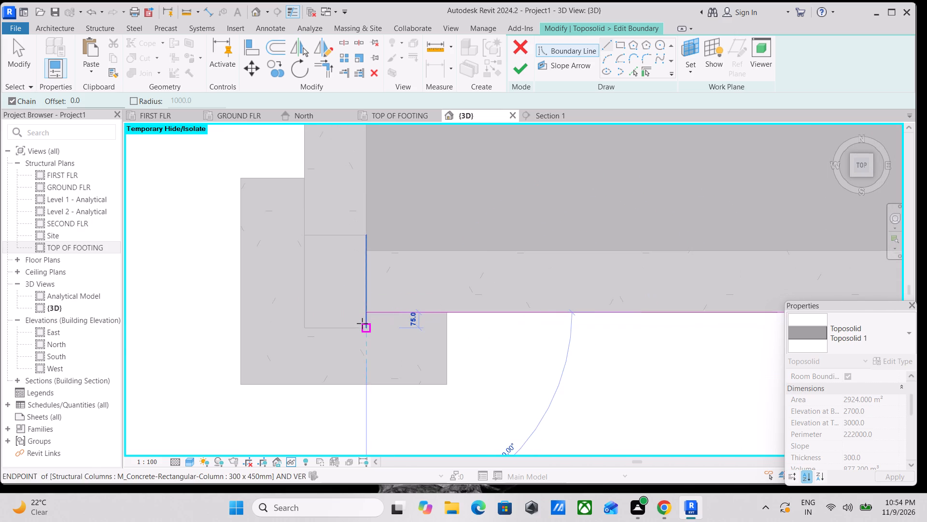
click(309, 326)
Trace the boundary north along the west wing's outer beam face to the outer corner of its northwest corner column.
scroll(318, 236, down, 1)
middle_drag(318, 236, 318, 237)
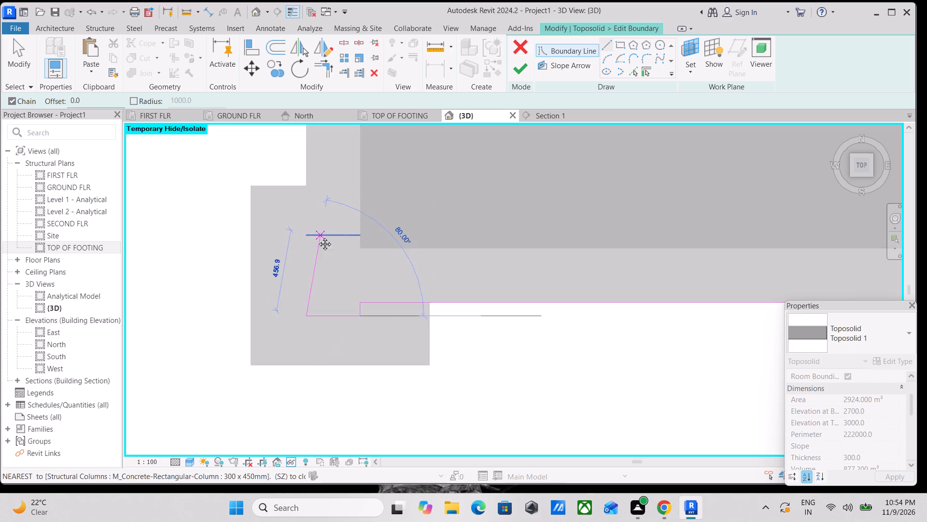
middle_drag(318, 237, 324, 365)
scroll(324, 365, down, 1)
scroll(340, 278, down, 3)
middle_click(340, 278)
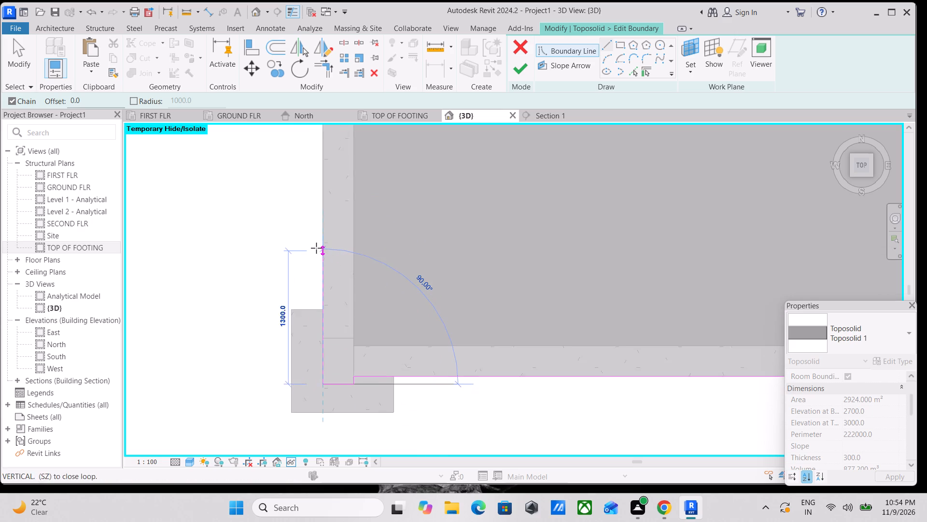
scroll(316, 248, down, 1)
middle_drag(316, 248, 319, 390)
scroll(338, 207, down, 2)
middle_drag(337, 207, 336, 319)
scroll(340, 249, down, 1)
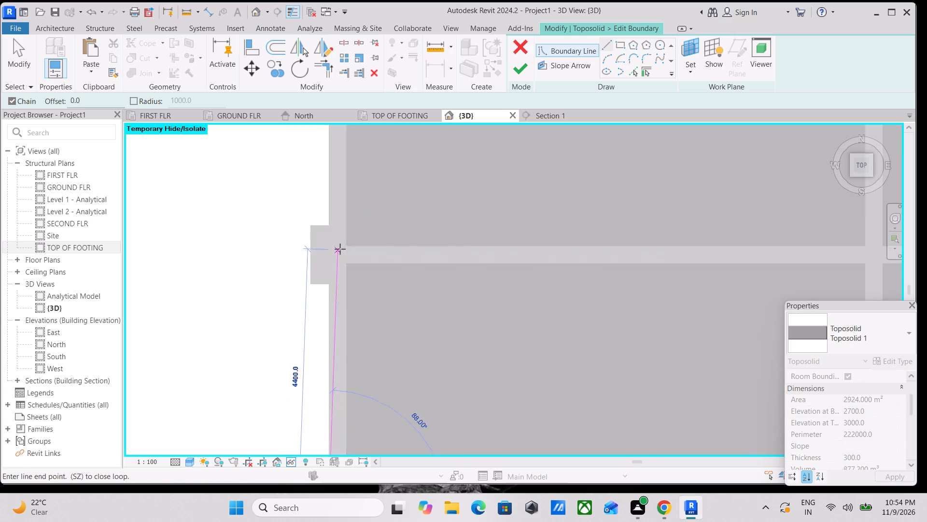
middle_drag(340, 249, 339, 290)
scroll(321, 234, down, 1)
middle_drag(321, 234, 325, 312)
scroll(325, 312, down, 1)
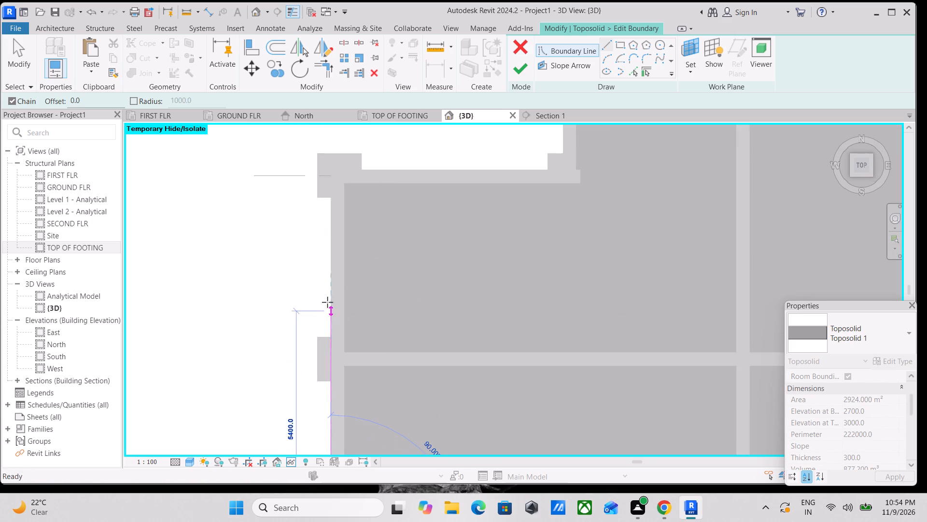
middle_drag(330, 248, 327, 281)
scroll(328, 225, up, 1)
middle_drag(328, 225, 330, 265)
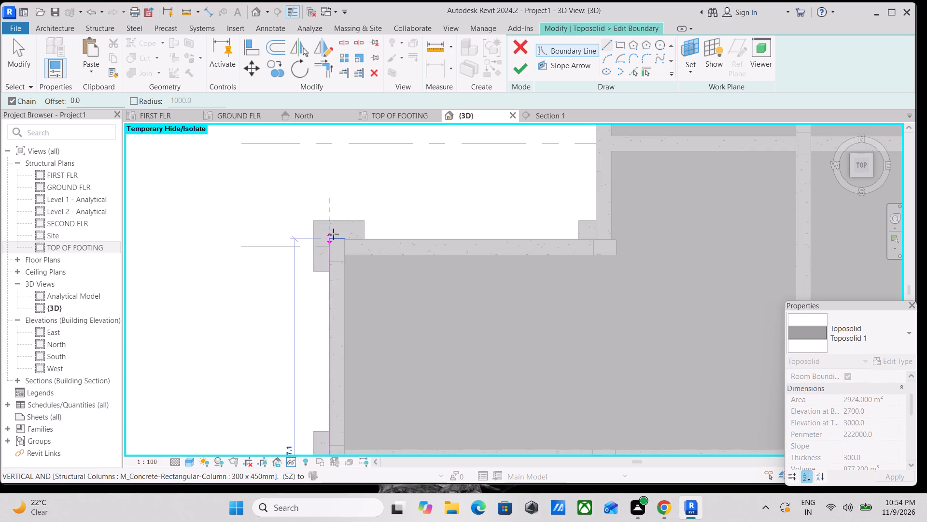
scroll(333, 234, up, 7)
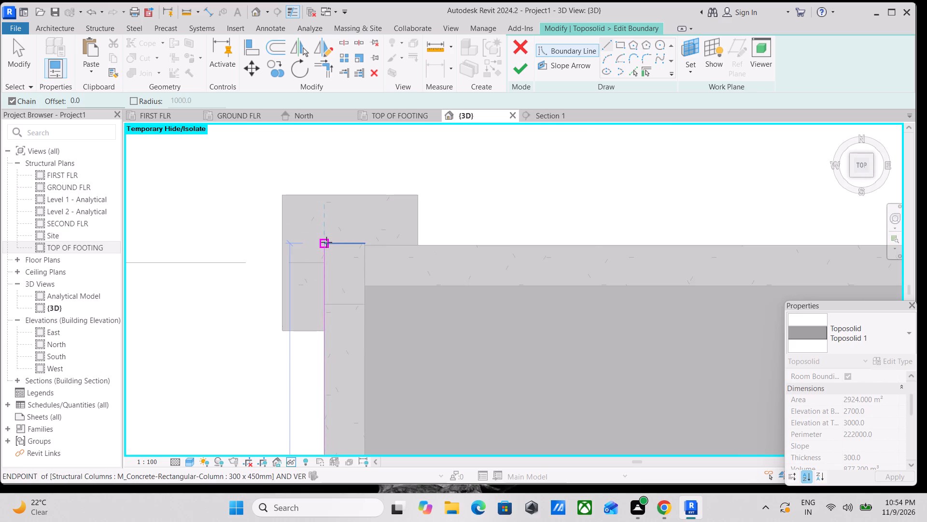
click(326, 242)
Continue the boundary 5220 mm east along the wing's north beam face to the inner corner at the main building.
scroll(449, 236, down, 2)
middle_drag(449, 236, 230, 249)
scroll(403, 259, down, 2)
middle_drag(404, 259, 275, 262)
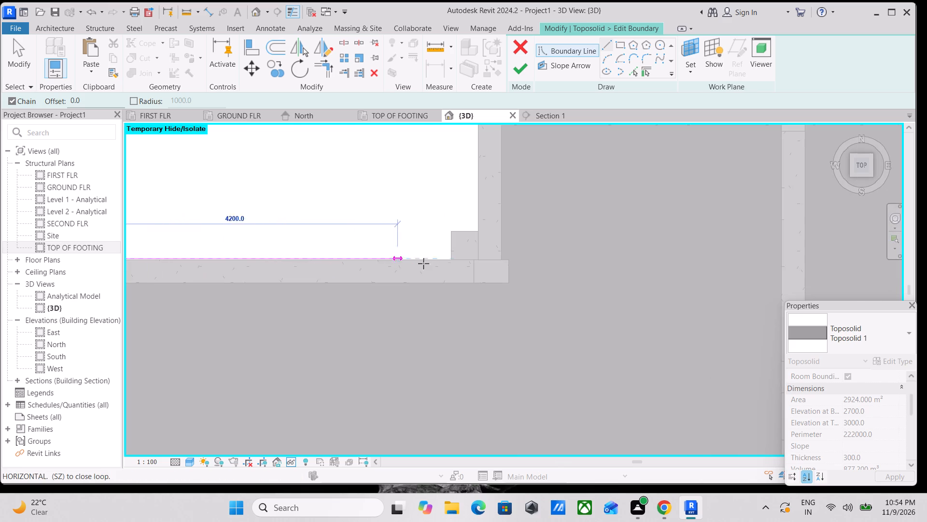
scroll(487, 266, up, 5)
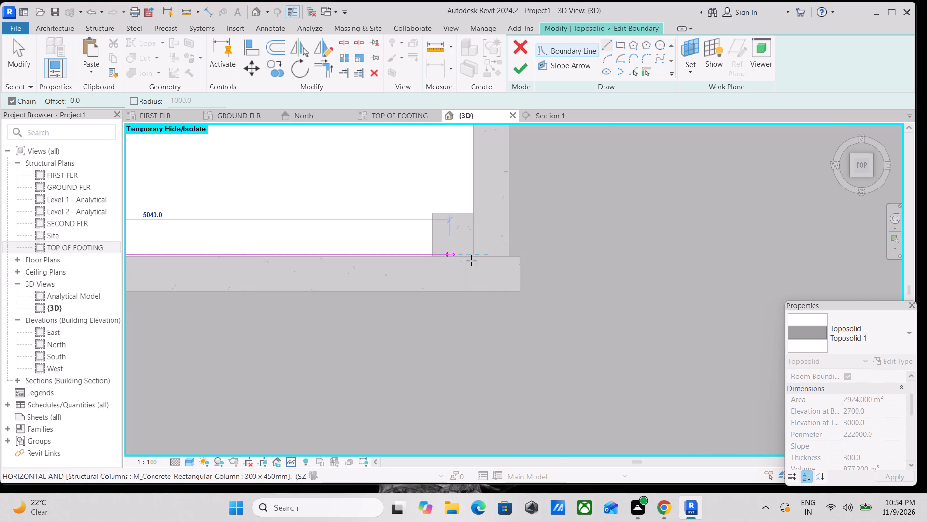
click(477, 258)
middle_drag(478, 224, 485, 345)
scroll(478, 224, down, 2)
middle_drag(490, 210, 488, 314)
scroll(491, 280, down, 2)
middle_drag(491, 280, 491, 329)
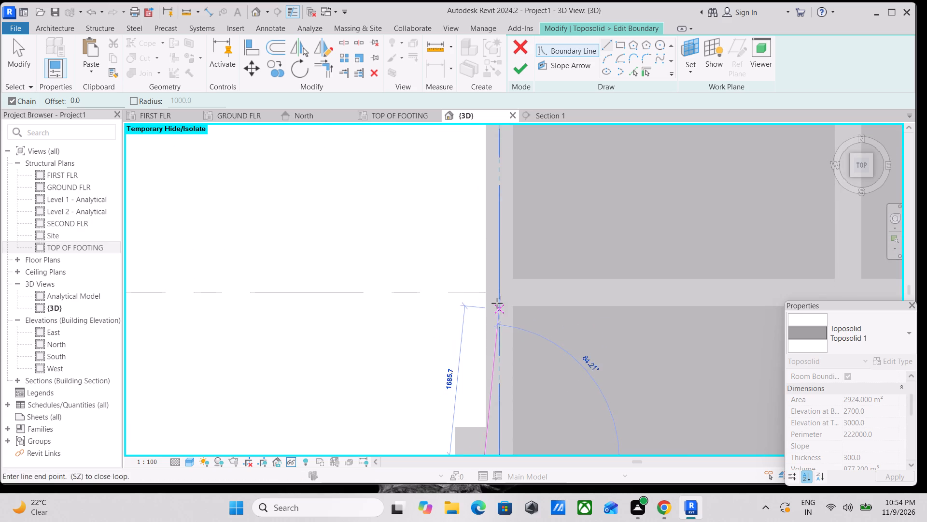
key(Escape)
Draw the missing west boundary line from the building's northwest corner column south along the beam face to the wing's north inner corner.
scroll(476, 284, down, 5)
middle_drag(476, 286, 476, 317)
scroll(476, 312, up, 1)
scroll(486, 148, down, 1)
middle_drag(486, 148, 482, 231)
middle_drag(486, 149, 494, 202)
middle_drag(498, 158, 490, 251)
middle_drag(484, 167, 483, 300)
scroll(482, 290, down, 1)
scroll(498, 225, down, 3)
middle_drag(498, 247, 499, 291)
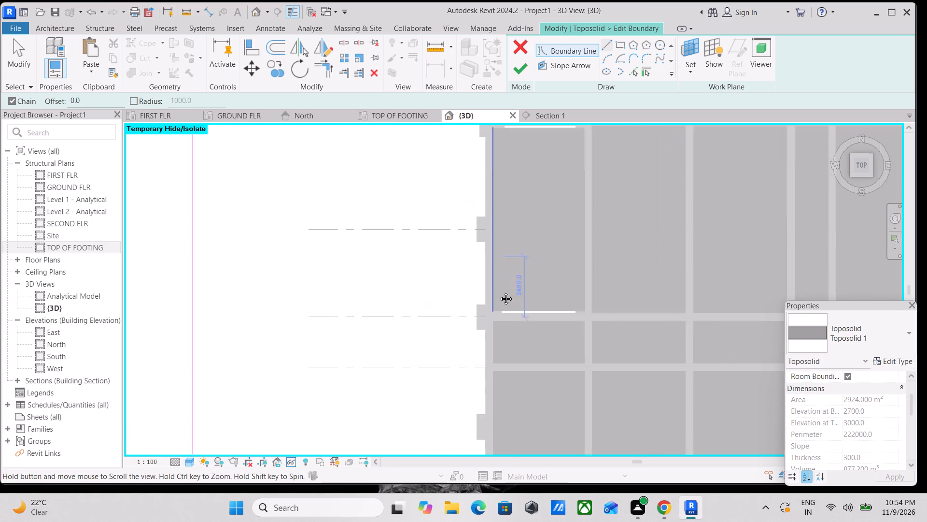
middle_drag(499, 291, 476, 483)
scroll(487, 423, up, 3)
scroll(478, 374, up, 4)
scroll(447, 248, up, 2)
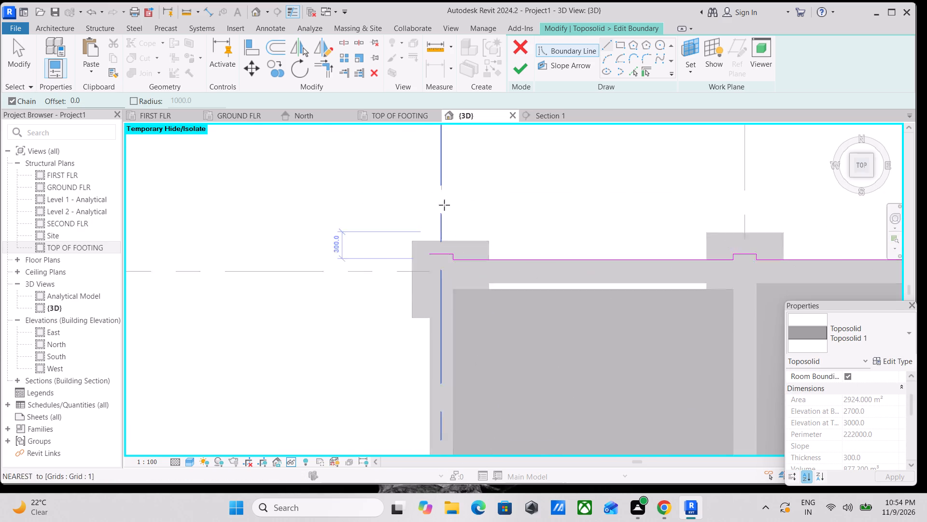
scroll(444, 205, up, 1)
scroll(421, 275, up, 3)
click(429, 267)
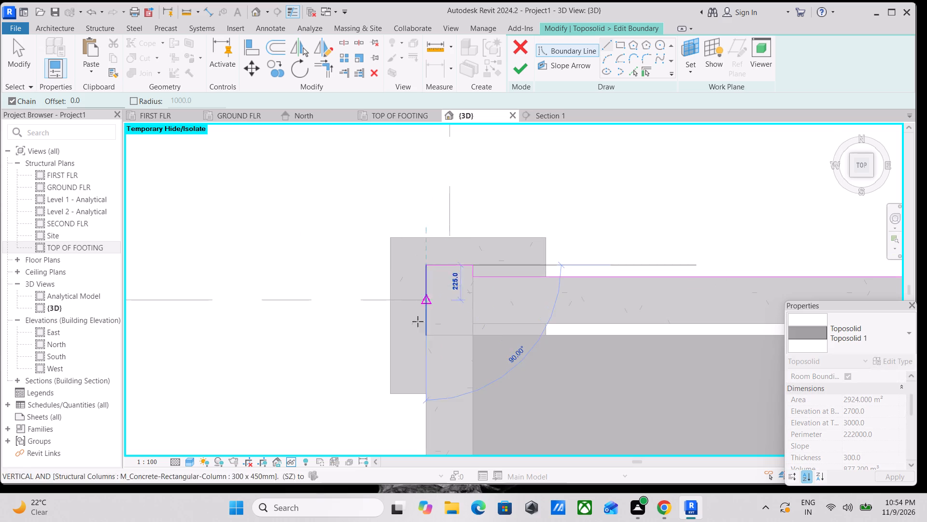
scroll(418, 323, down, 4)
middle_drag(418, 328, 421, 195)
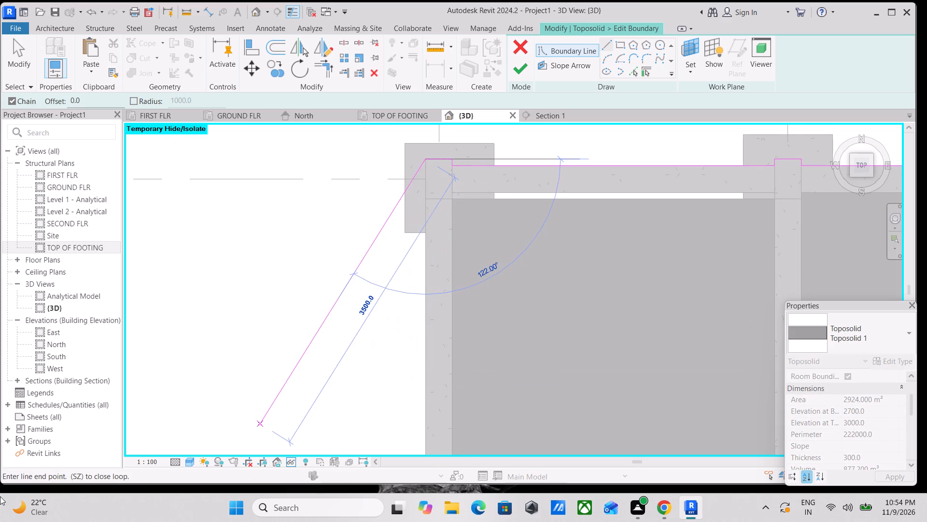
scroll(470, 229, down, 4)
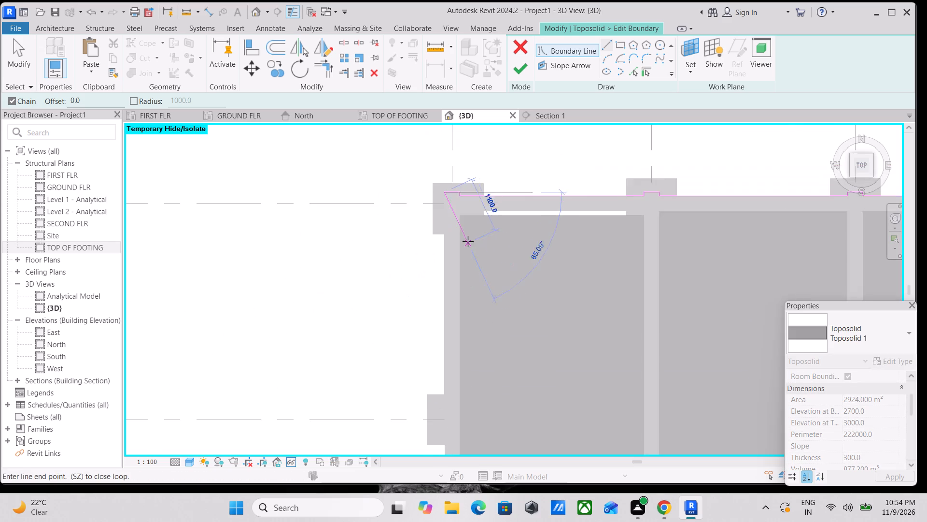
middle_drag(466, 238, 444, 60)
scroll(444, 60, up, 1)
scroll(398, 227, down, 1)
middle_drag(398, 226, 401, 97)
scroll(398, 186, down, 1)
scroll(401, 97, up, 1)
middle_drag(407, 322, 415, 257)
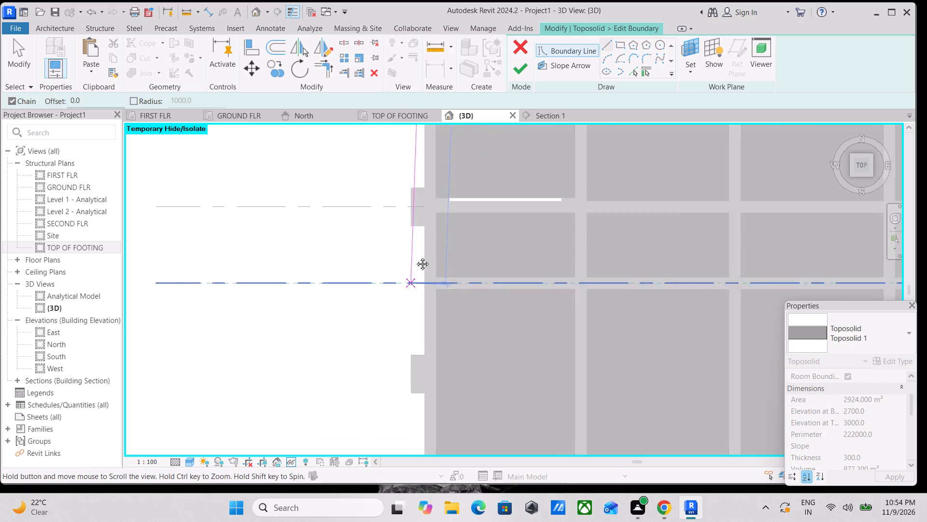
middle_drag(415, 257, 423, 195)
middle_drag(418, 380, 435, 252)
scroll(444, 300, up, 3)
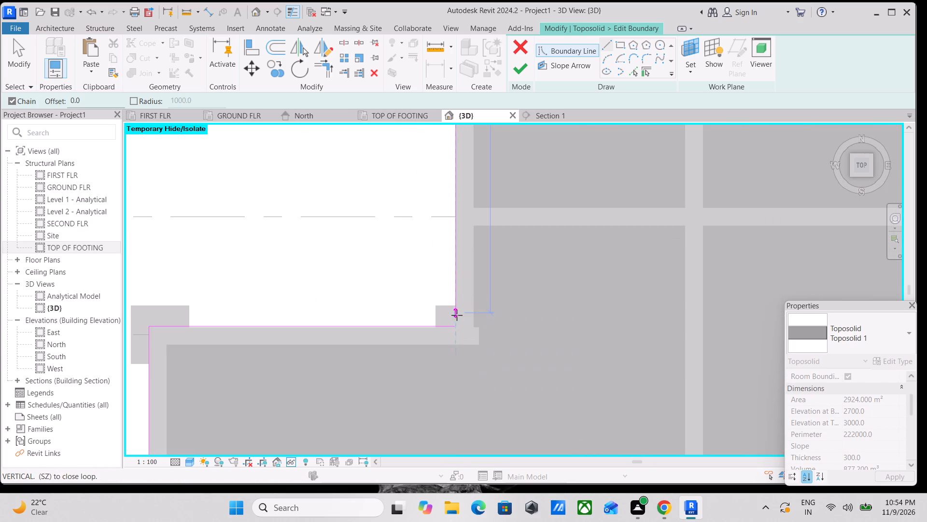
scroll(457, 315, up, 8)
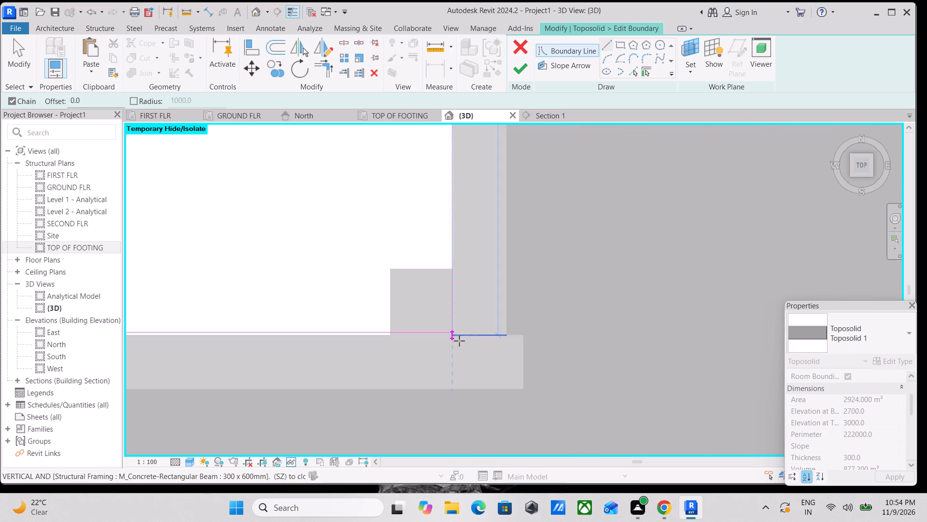
click(456, 335)
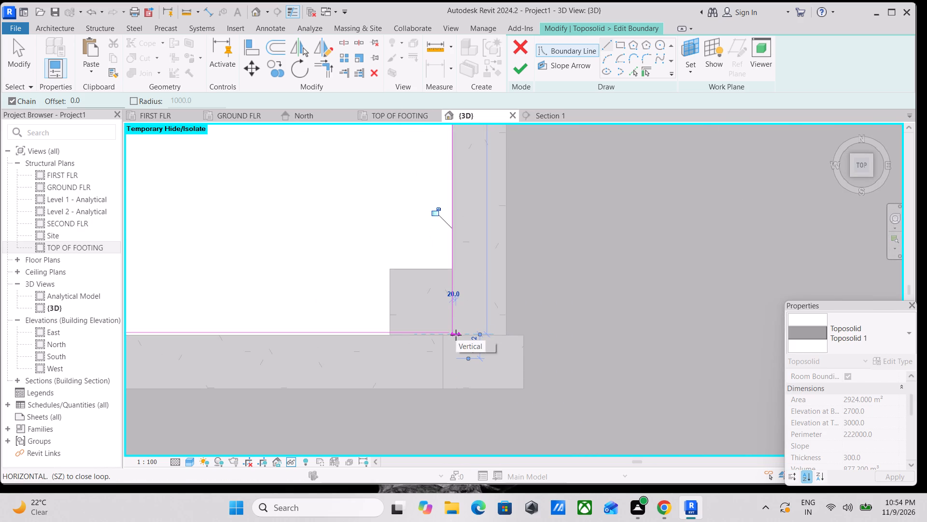
key(Escape)
key(Escape)
middle_drag(414, 329, 532, 313)
key(Escape)
scroll(477, 306, down, 2)
middle_drag(478, 304, 557, 285)
key(Escape)
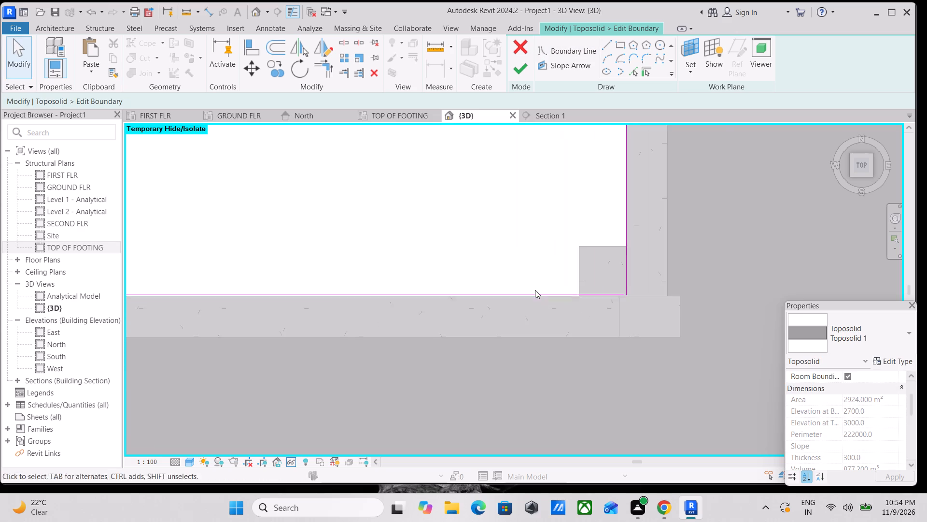
Nudge the wing's north boundary line slightly south, closer to the north face of the beam.
scroll(443, 276, down, 1)
middle_drag(444, 276, 533, 258)
scroll(533, 258, up, 1)
drag(478, 276, 485, 275)
scroll(506, 267, down, 3)
middle_drag(495, 257, 521, 266)
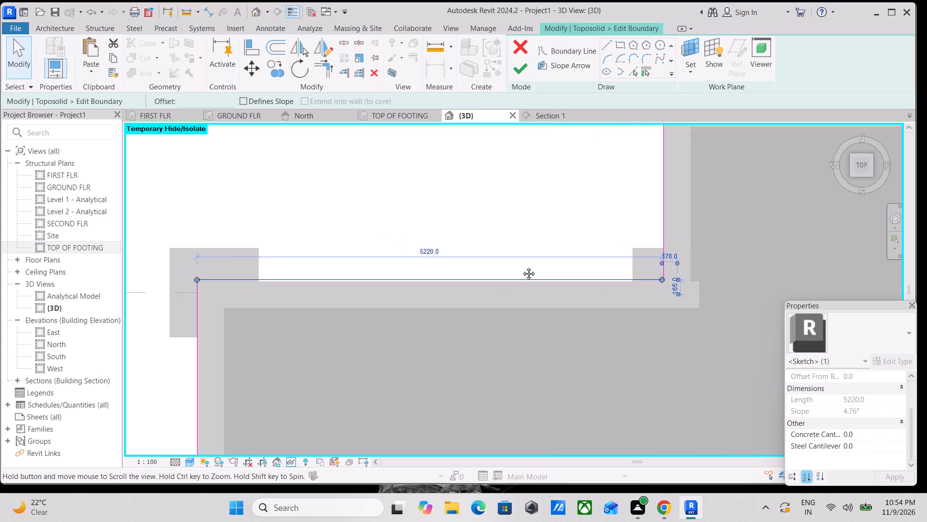
middle_drag(521, 266, 539, 266)
key(Down)
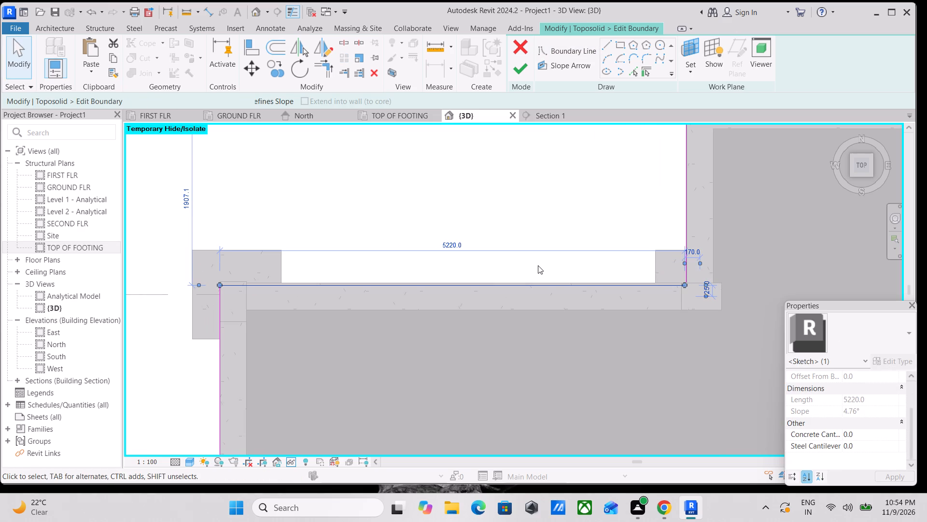
scroll(525, 293, up, 2)
scroll(592, 301, up, 1)
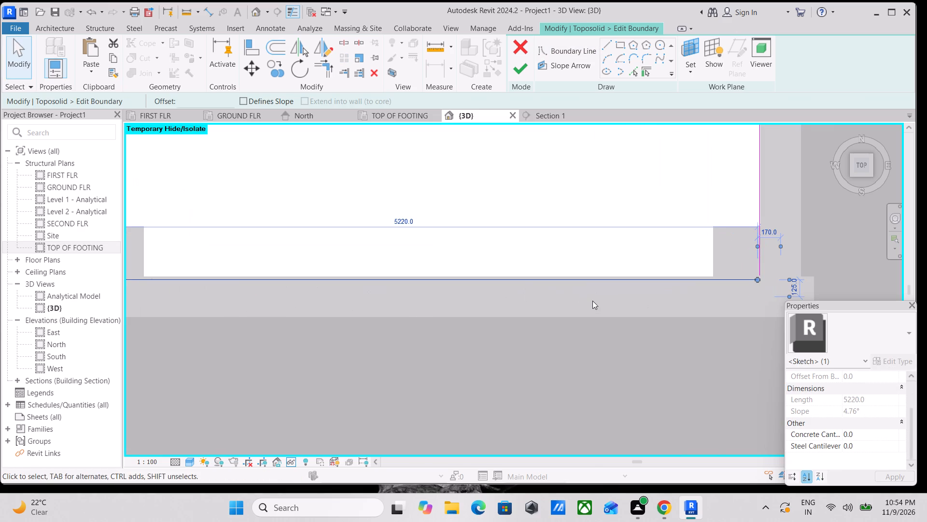
key(Up)
scroll(652, 297, up, 1)
middle_drag(724, 274, 686, 277)
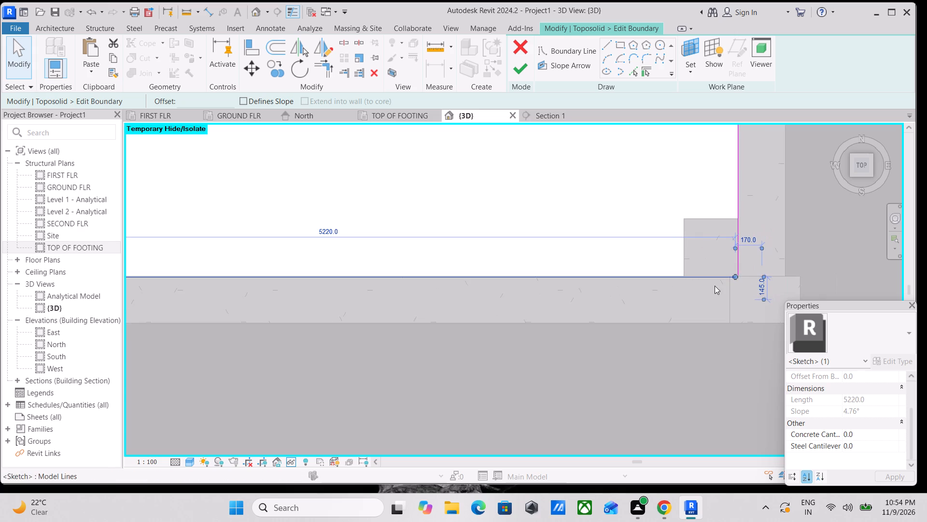
scroll(745, 281, up, 2)
key(Escape)
Stretch the wing's north boundary line at its east end to 5225 mm and nudge it north onto the beam face.
scroll(735, 280, up, 3)
click(723, 273)
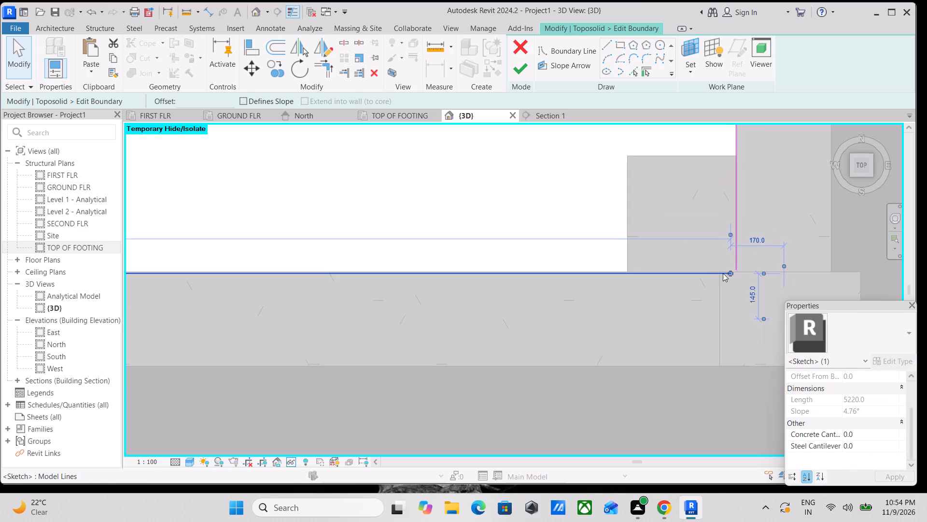
scroll(726, 275, up, 6)
drag(733, 271, 739, 271)
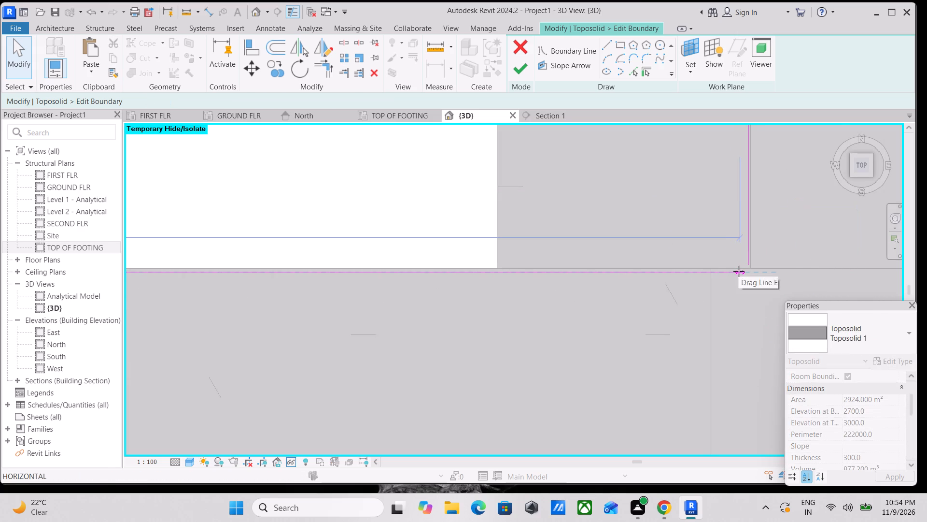
drag(739, 271, 739, 271)
key(Up)
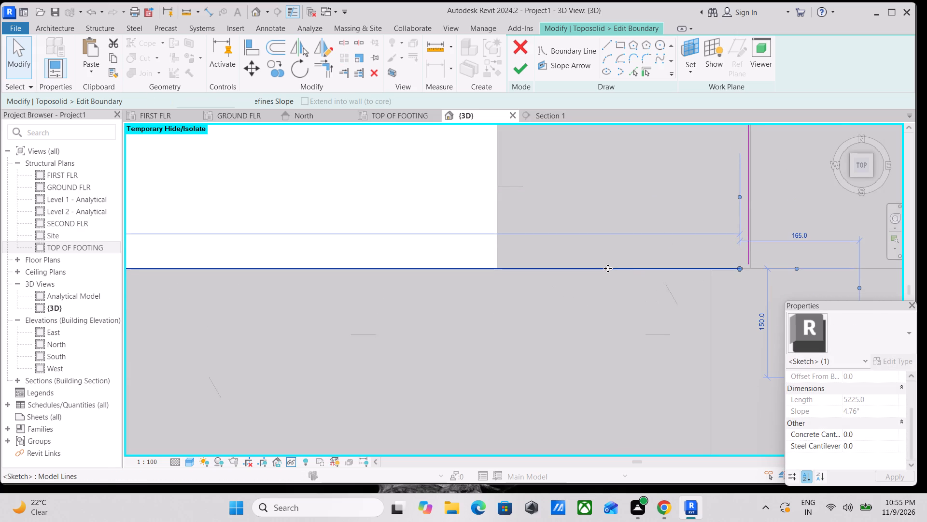
scroll(736, 243, up, 1)
key(Escape)
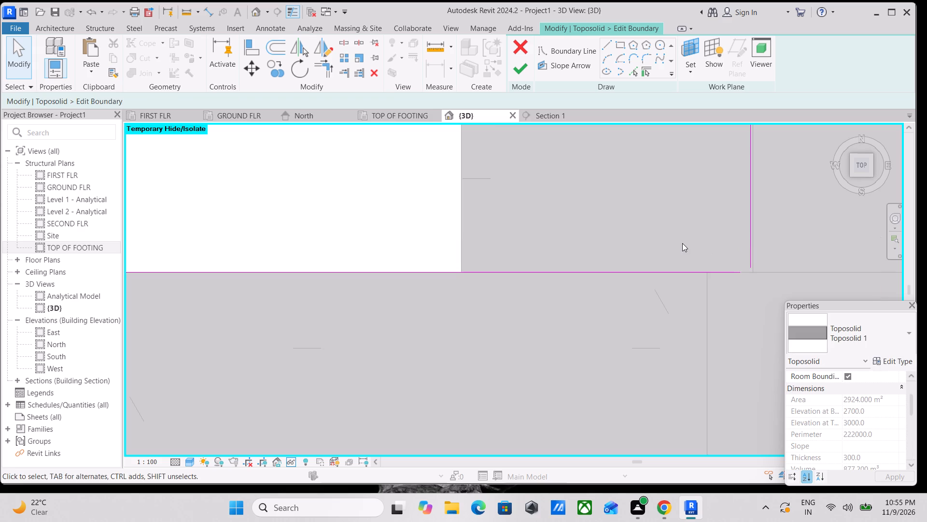
Trim/extend the main west boundary line and the wing's north boundary line to a closed corner.
text(TR)
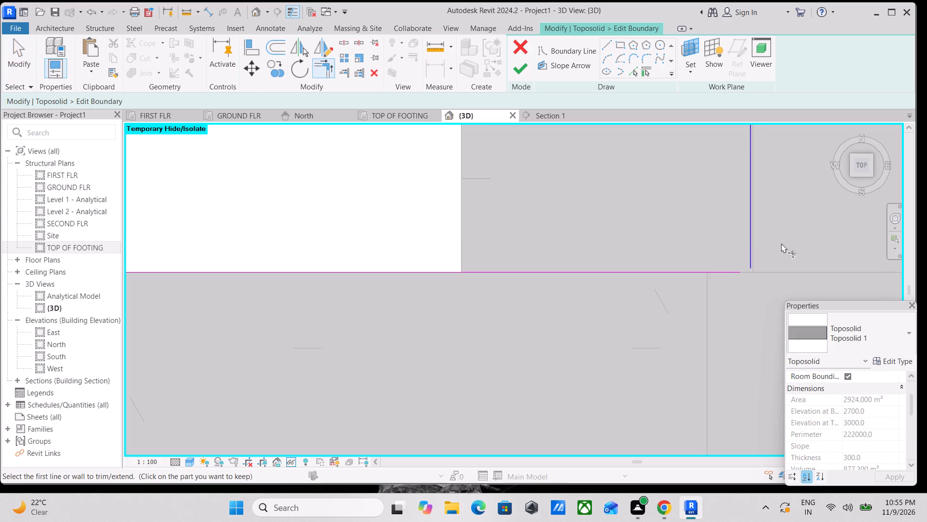
click(750, 245)
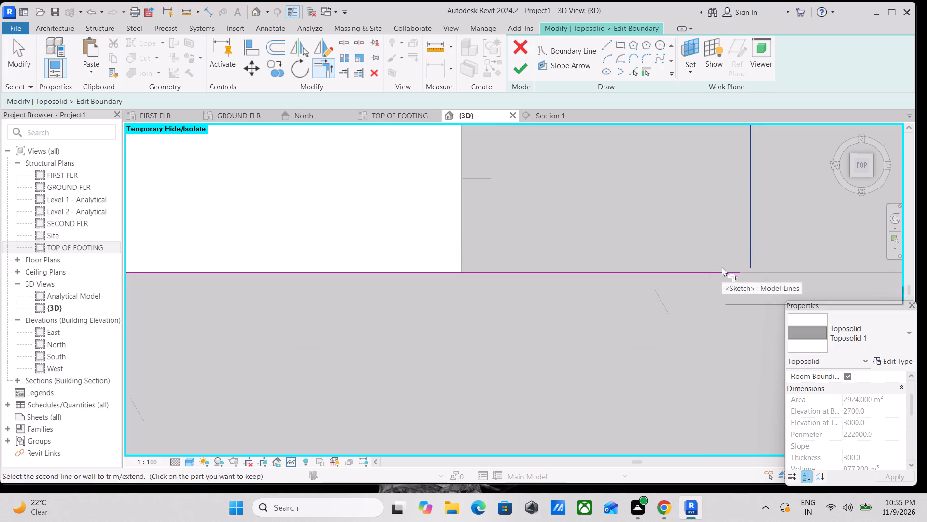
click(722, 270)
key(Escape)
scroll(686, 201, down, 2)
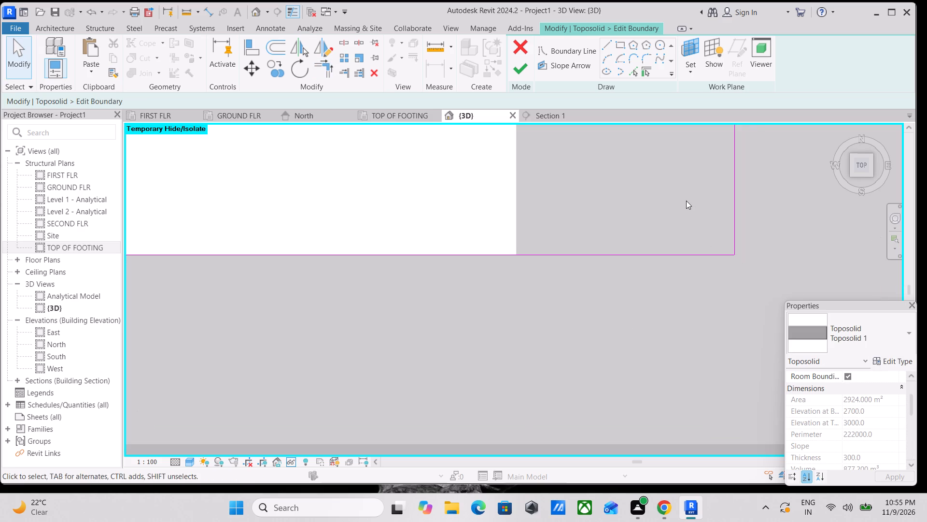
key(Escape)
scroll(682, 186, down, 1)
middle_drag(682, 186, 682, 210)
key(Escape)
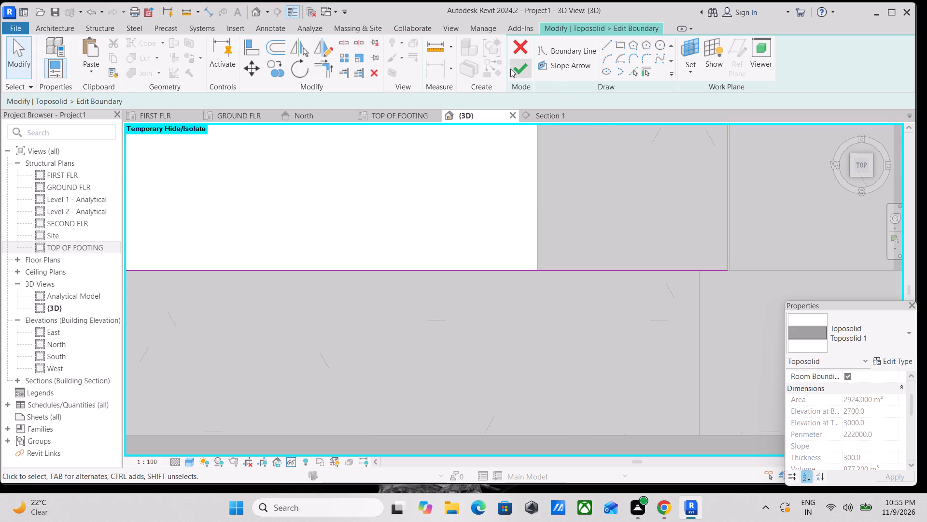
Finish the toposolid boundary edit.
click(510, 68)
scroll(532, 112, down, 17)
key(Escape)
scroll(589, 201, down, 2)
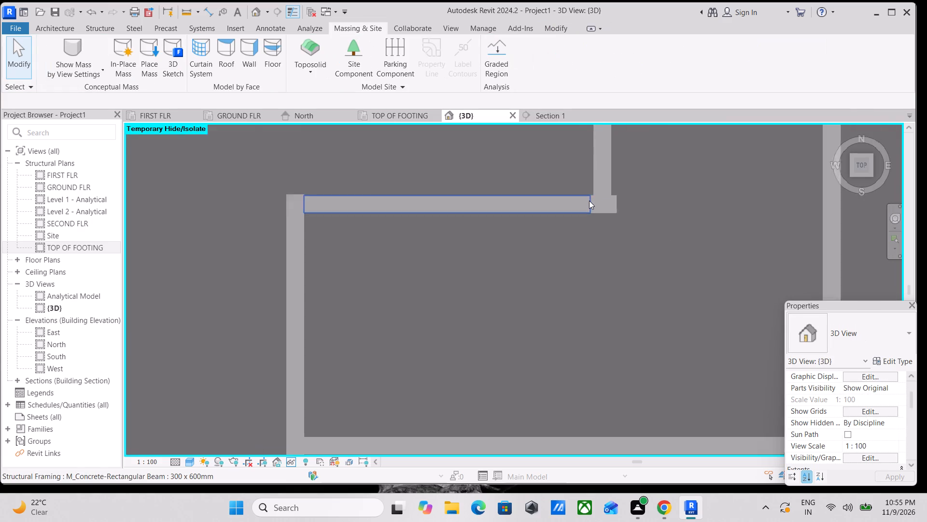
Change the site toposolid's level constraint to GROUND FLR so it sits at the base of the building frame.
scroll(589, 201, down, 11)
middle_drag(589, 199, 562, 224)
scroll(562, 221, up, 1)
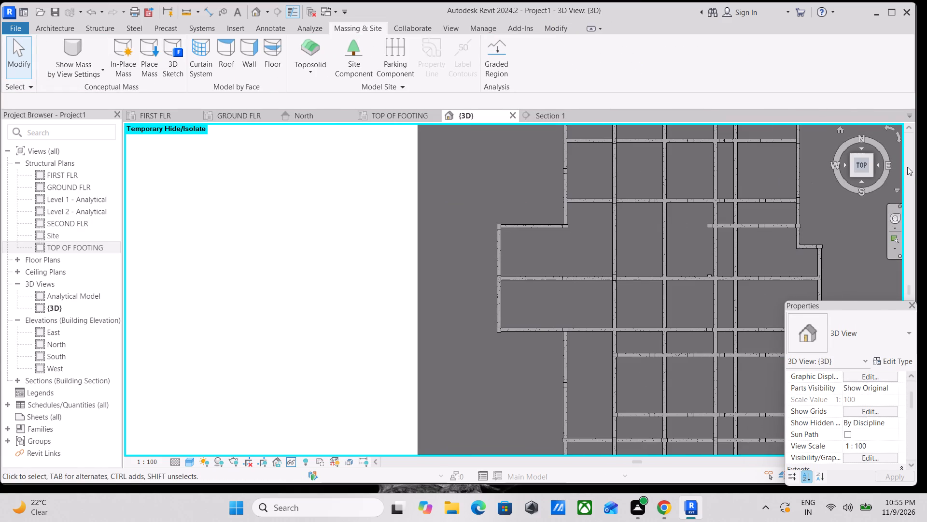
click(872, 175)
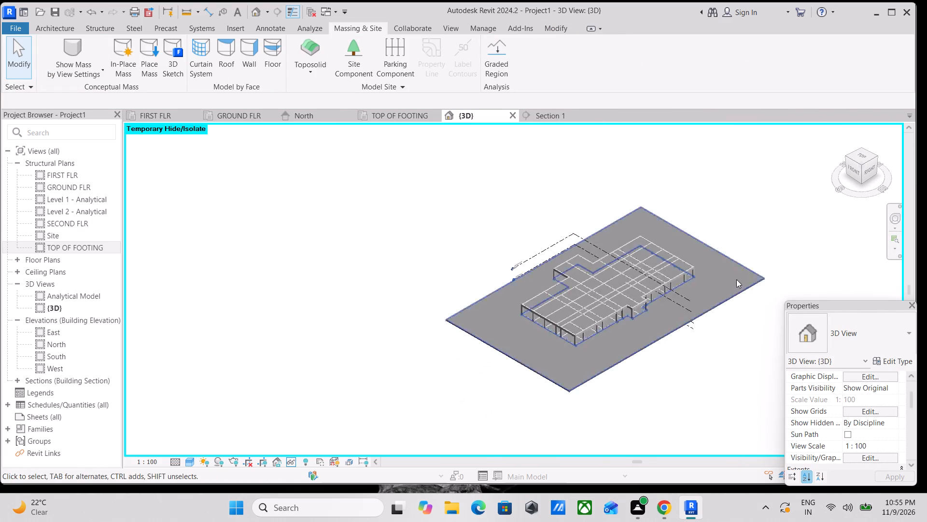
scroll(687, 306, up, 1)
middle_drag(657, 294, 629, 251)
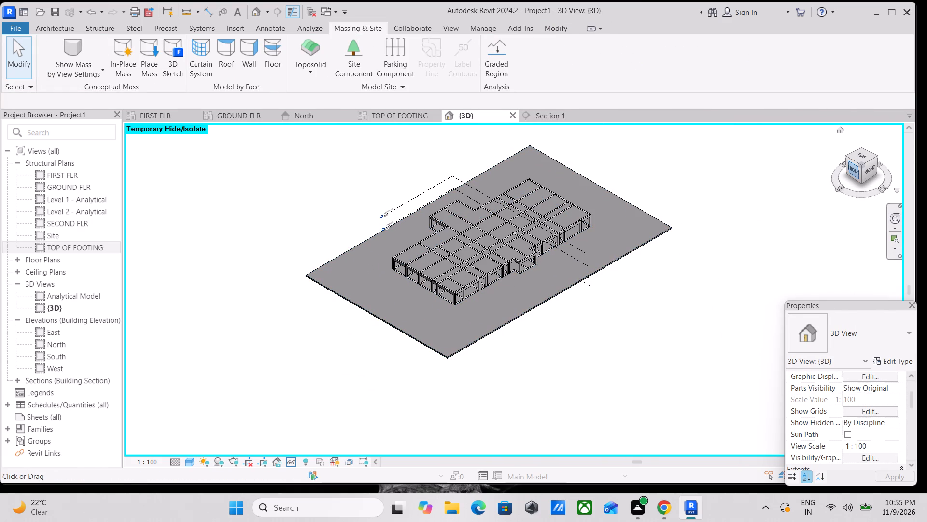
click(872, 174)
scroll(557, 315, up, 3)
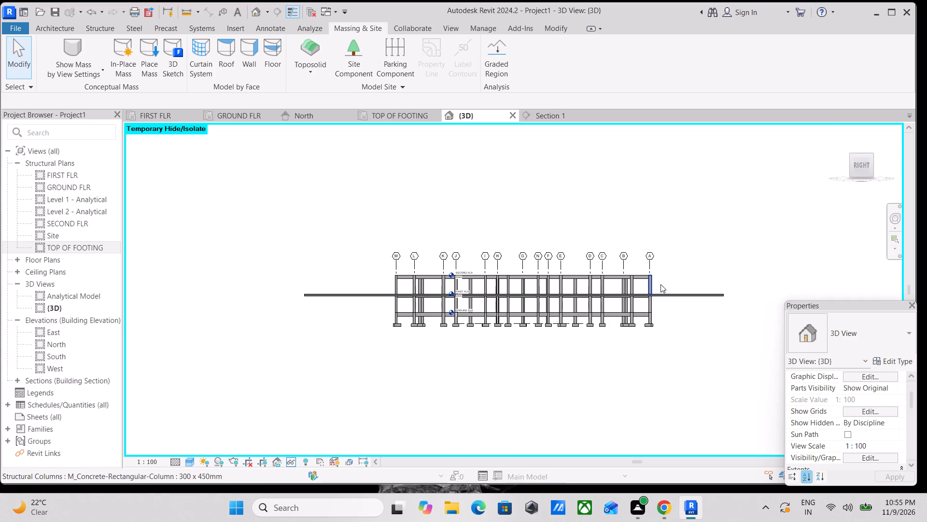
click(701, 295)
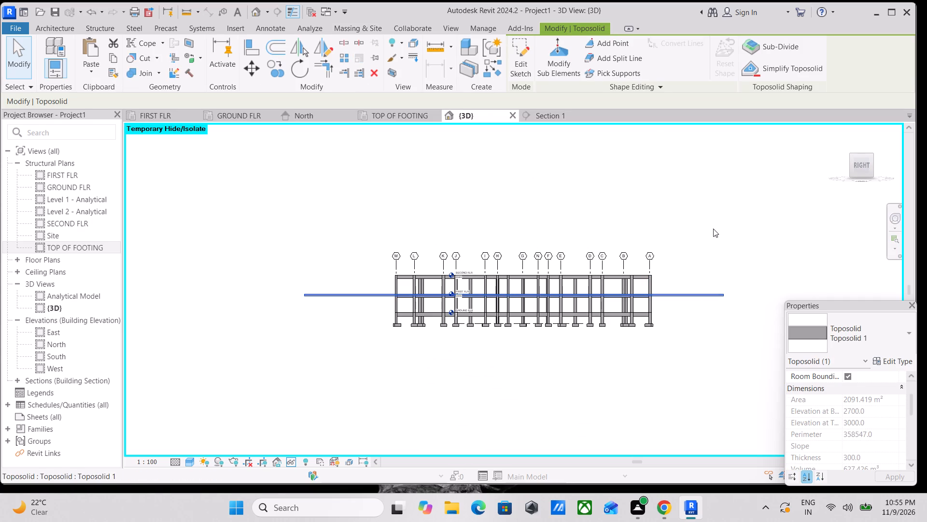
scroll(820, 397, down, 2)
middle_drag(799, 379, 681, 307)
scroll(841, 406, up, 3)
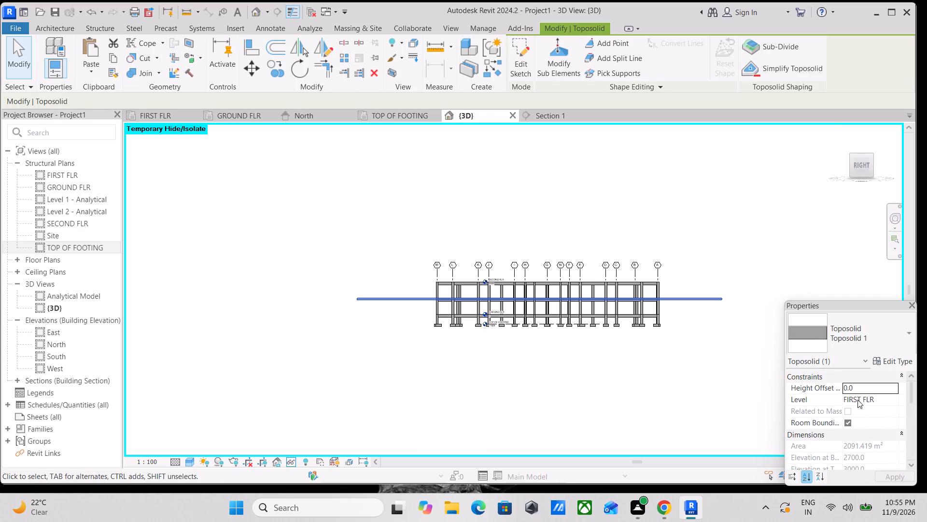
drag(885, 399, 889, 402)
click(895, 401)
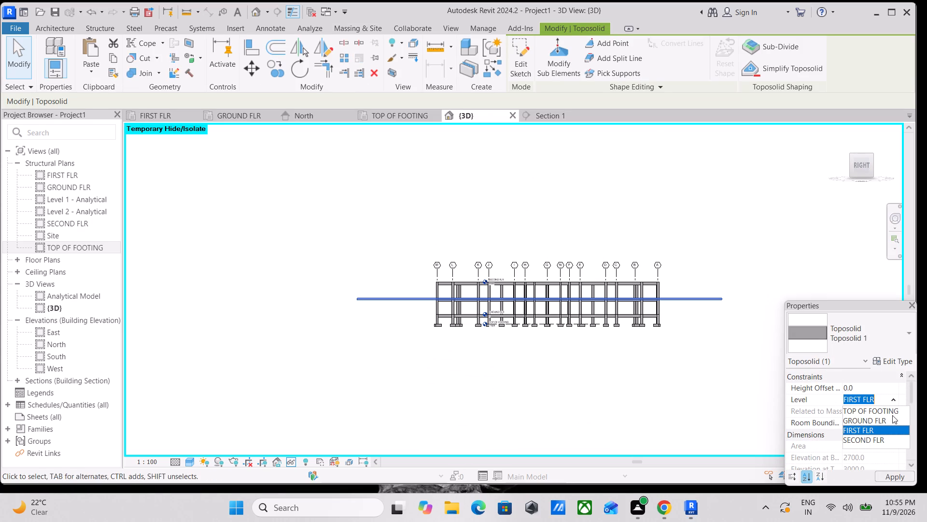
scroll(872, 434, down, 3)
scroll(871, 432, up, 1)
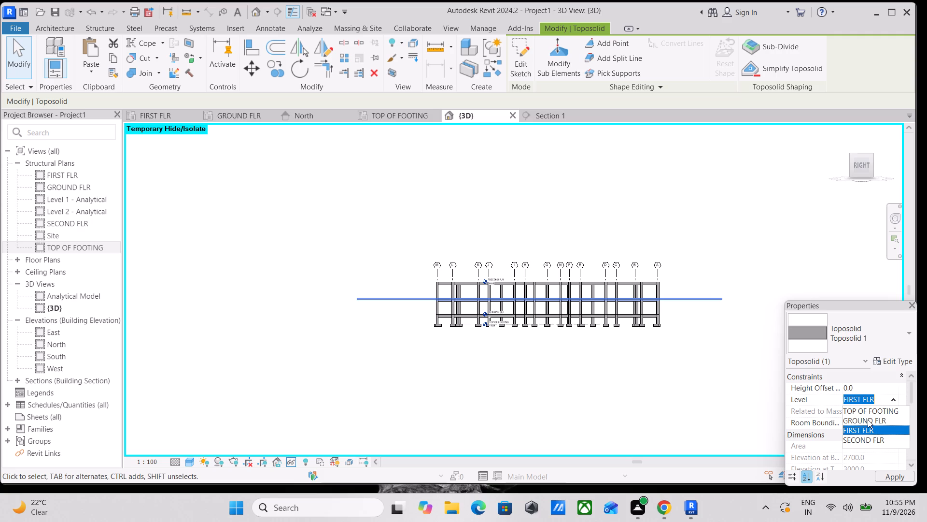
click(868, 420)
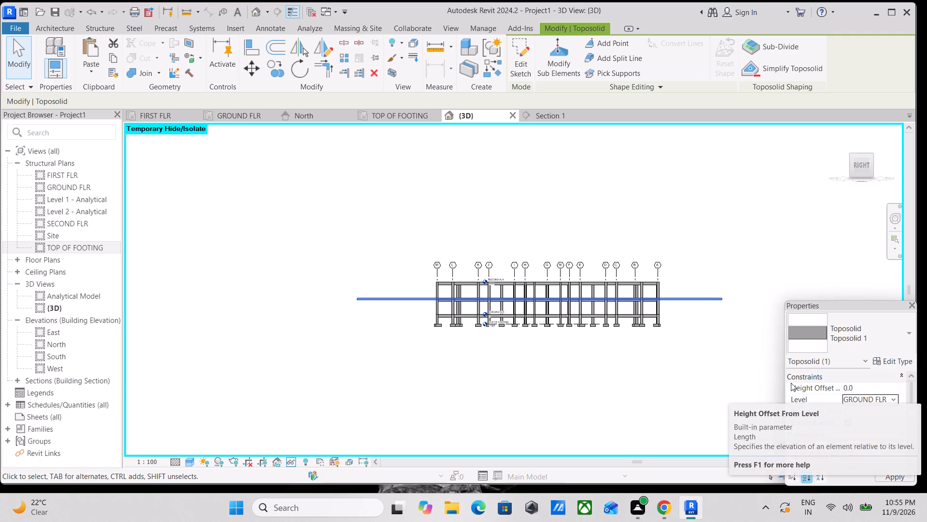
scroll(673, 309, up, 3)
scroll(753, 314, up, 3)
scroll(615, 265, down, 1)
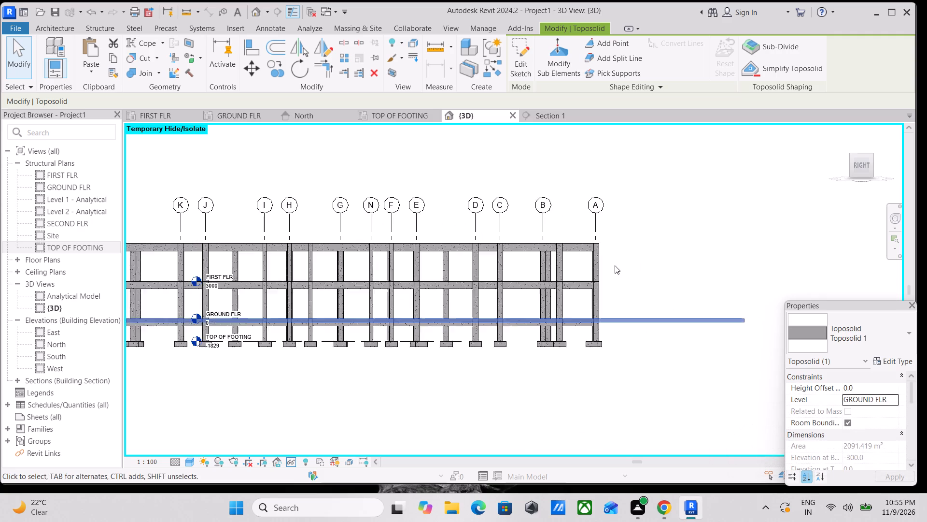
shift+middle_drag(540, 294, 650, 431)
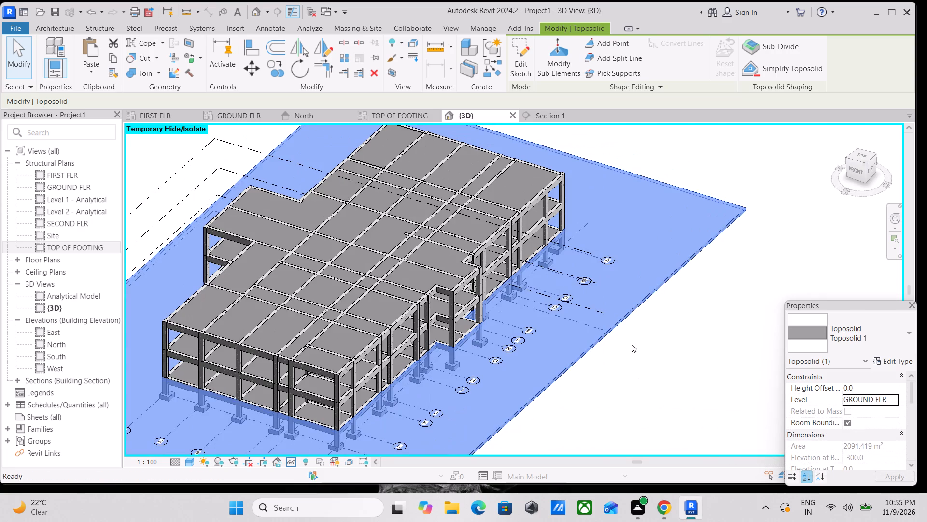
key(Escape)
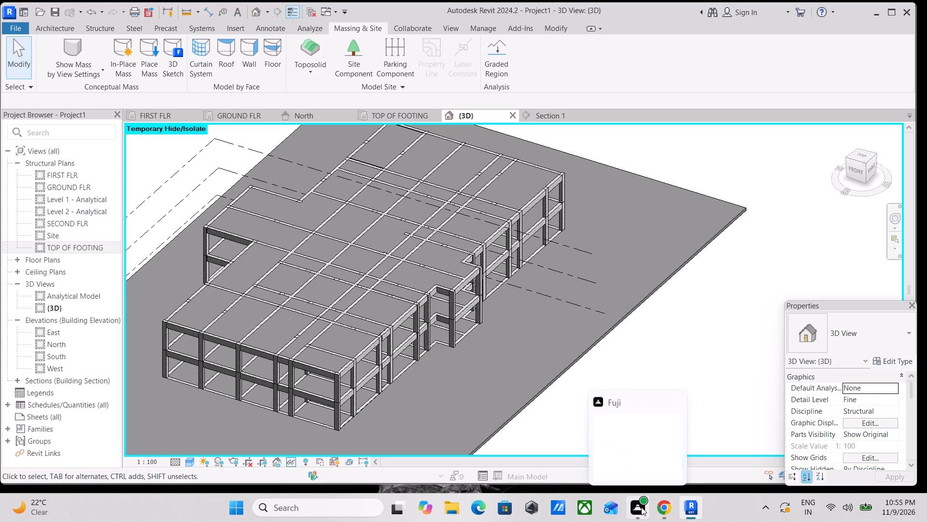
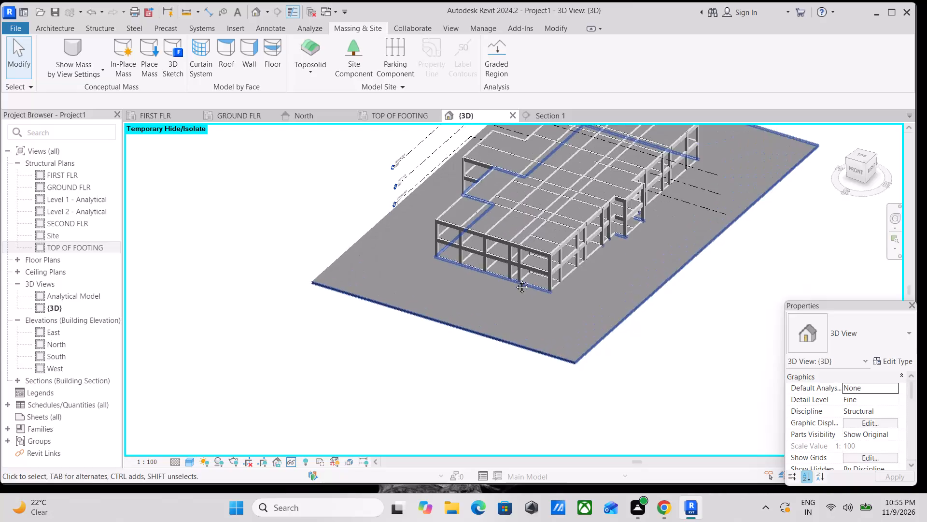
Temporarily hide the toposolid around the building in the 3D view.
shift+middle_drag(505, 297, 688, 284)
shift+scroll(505, 297, down, 1)
middle_drag(500, 234, 588, 180)
shift+middle_drag(602, 188, 536, 182)
middle_drag(642, 208, 590, 248)
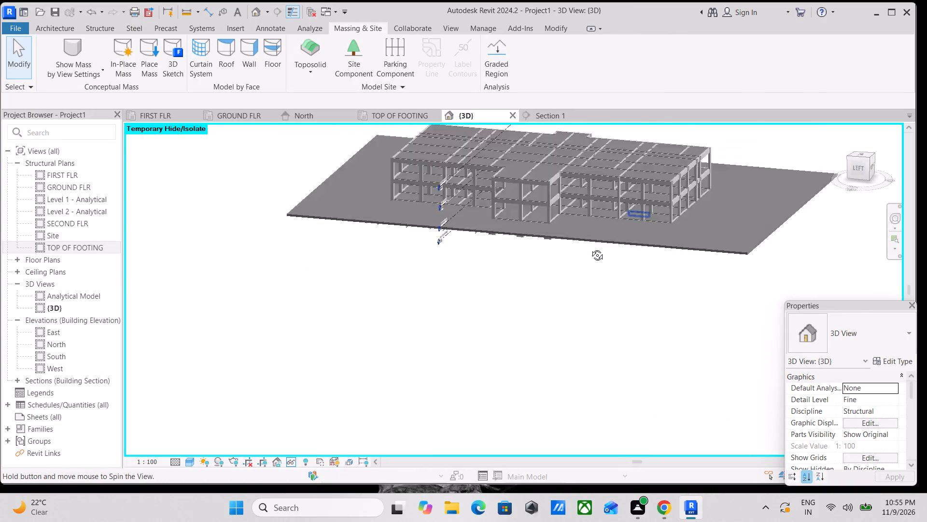
middle_drag(590, 248, 587, 253)
shift+middle_drag(616, 246, 520, 257)
scroll(538, 261, up, 4)
middle_drag(570, 253, 673, 241)
shift+scroll(586, 249, down, 1)
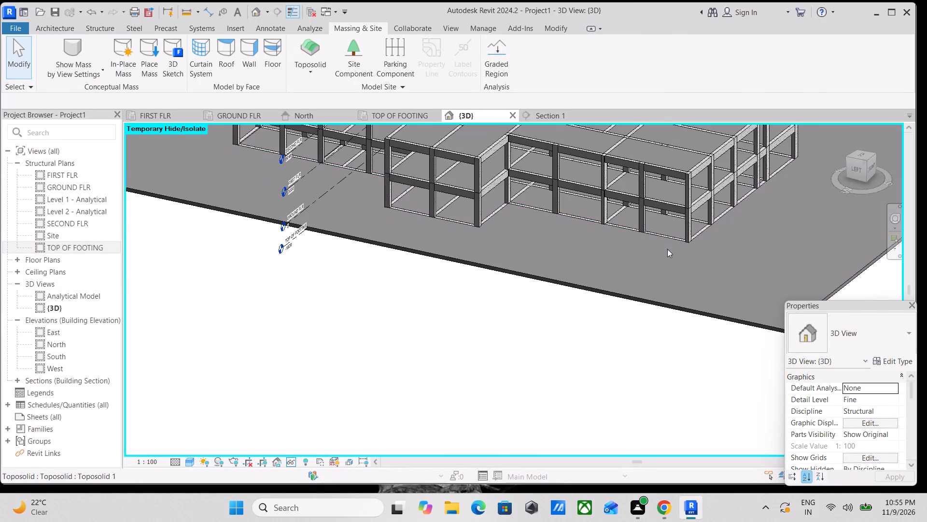
middle_drag(657, 260, 671, 261)
click(599, 290)
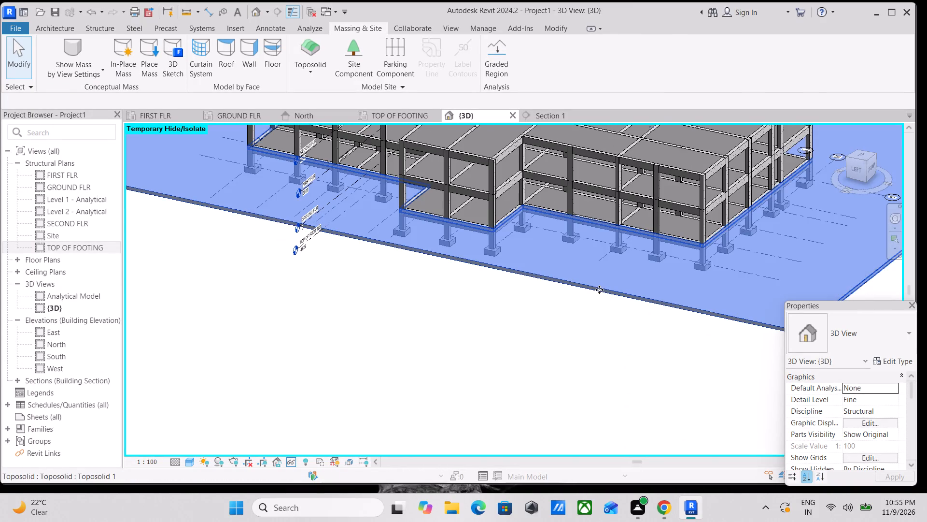
middle_drag(619, 274, 548, 270)
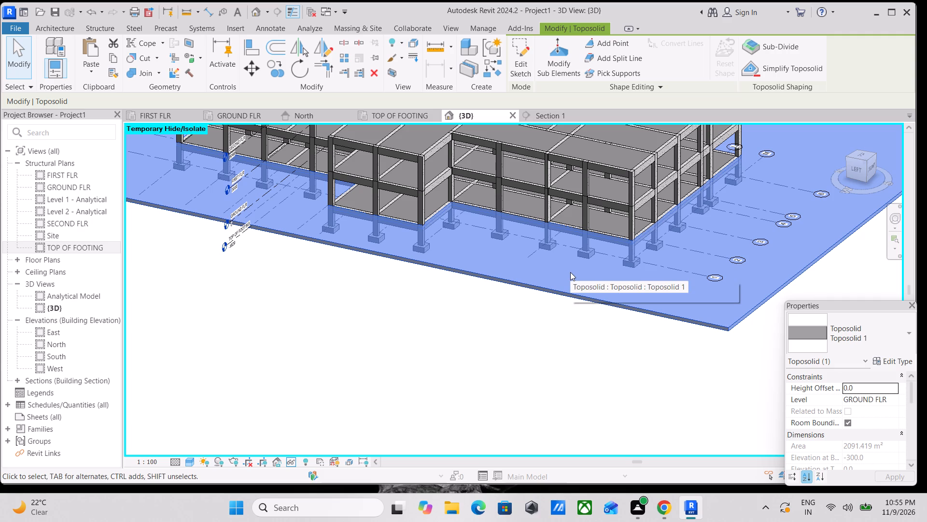
text(HH)
Orient the 3D view to a raised left-front corner angle that frames the whole concrete structure with its footings.
scroll(570, 272, down, 1)
middle_drag(570, 272, 532, 312)
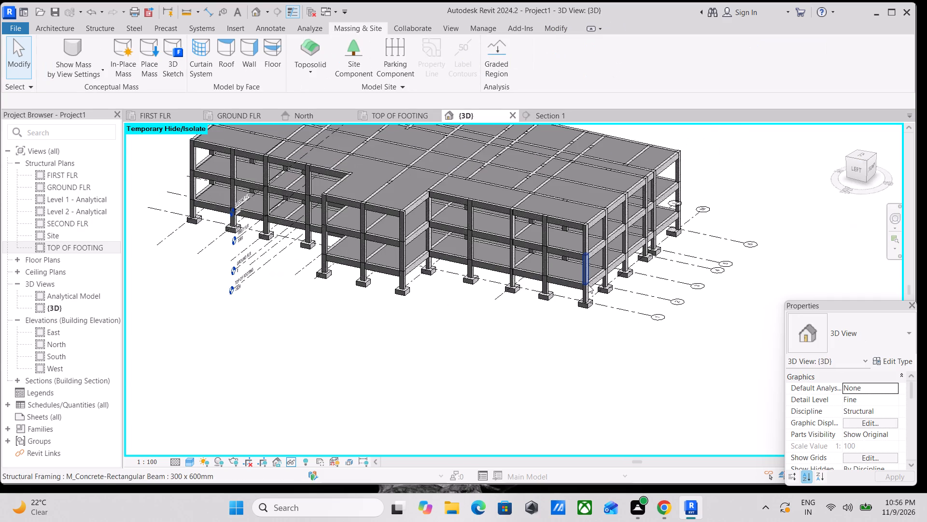
middle_drag(664, 277, 699, 296)
shift+middle_drag(595, 321, 653, 319)
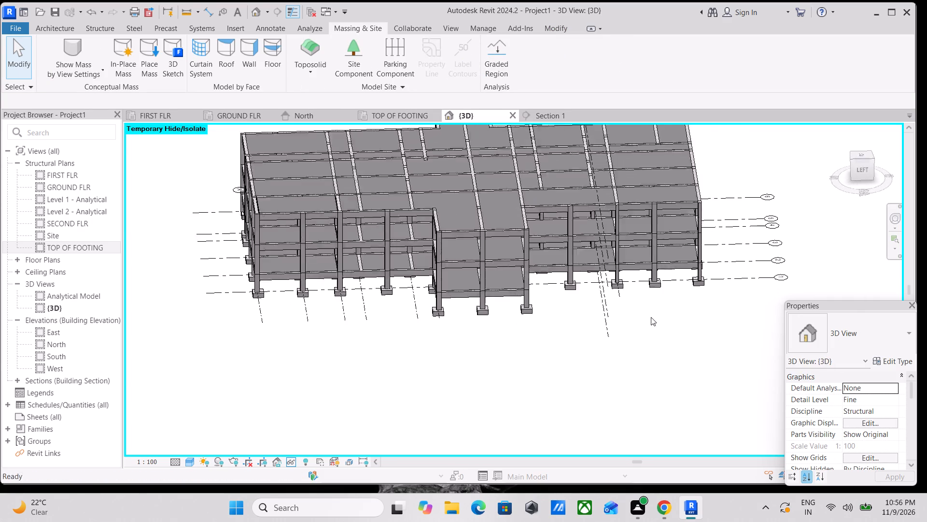
scroll(645, 317, up, 1)
middle_drag(554, 305, 509, 337)
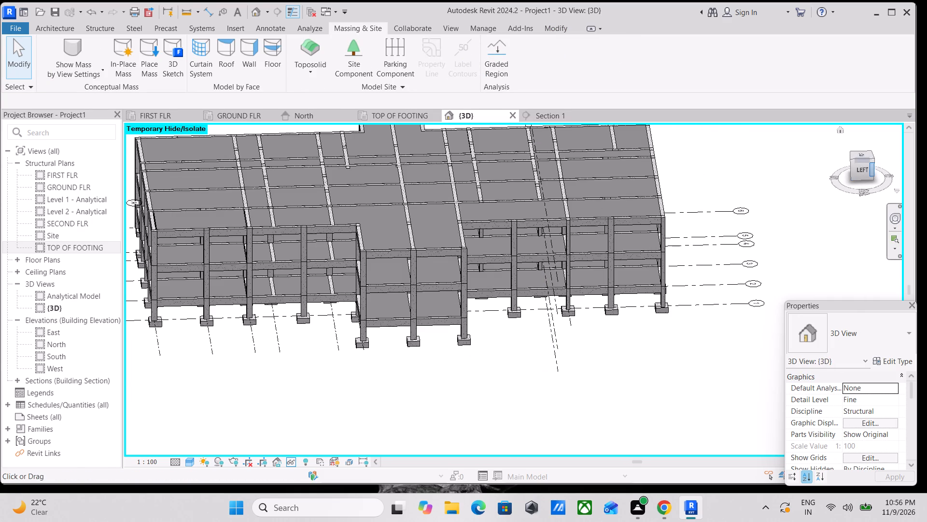
click(871, 171)
scroll(655, 235, up, 4)
middle_drag(362, 225, 368, 231)
scroll(368, 231, up, 4)
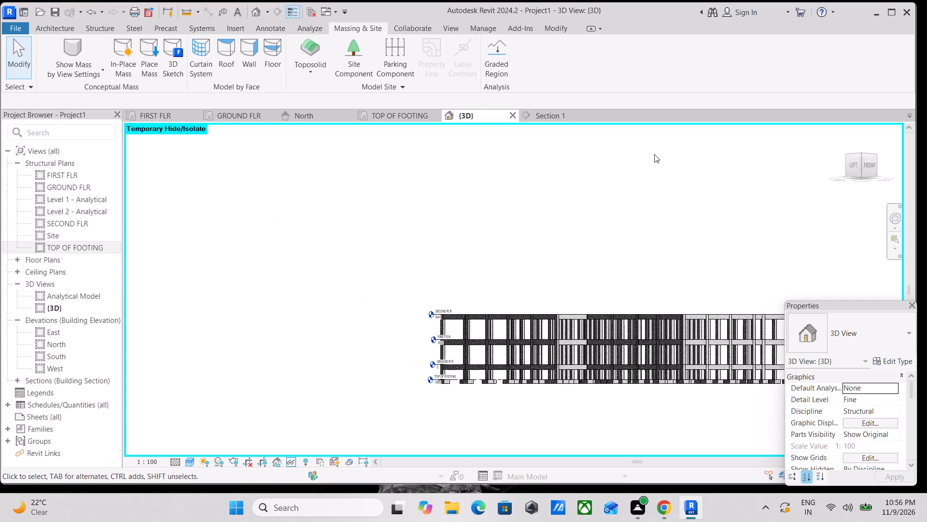
click(850, 170)
scroll(684, 298, up, 3)
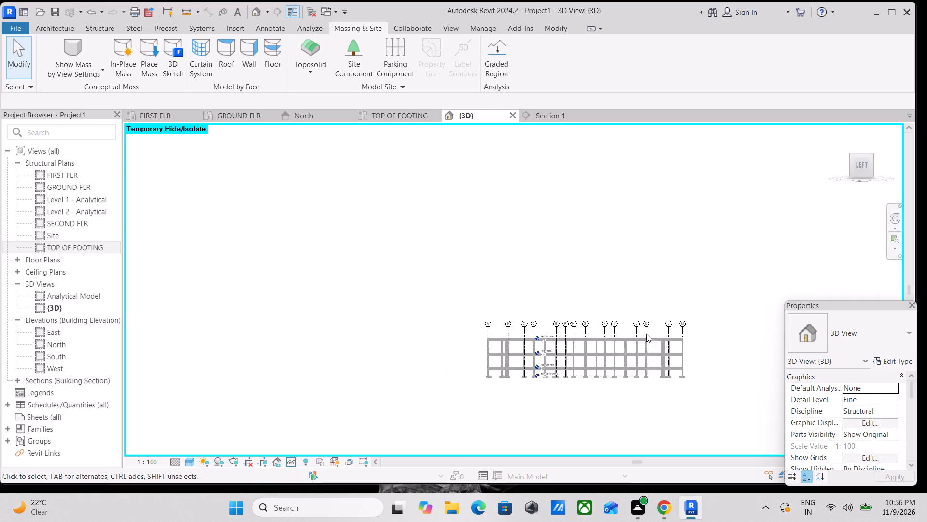
middle_drag(548, 292, 505, 358)
scroll(505, 358, up, 5)
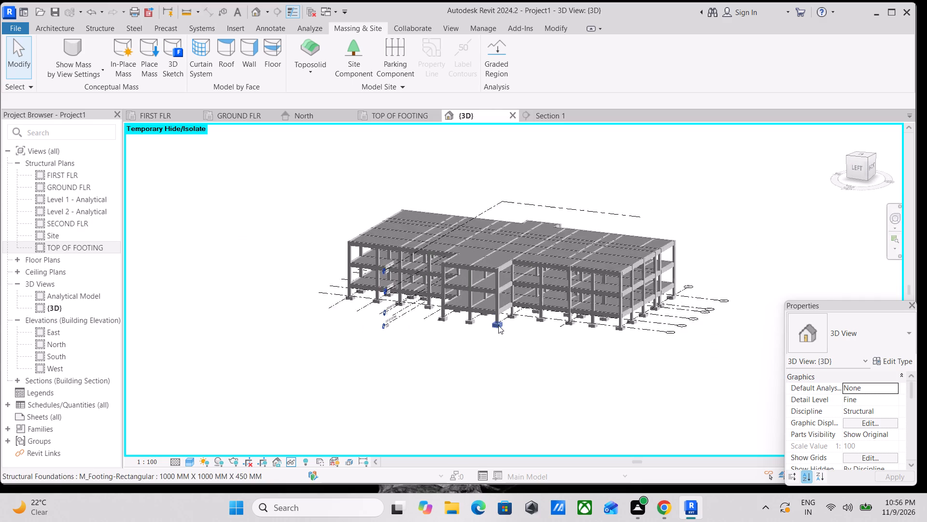
scroll(498, 325, up, 1)
middle_drag(530, 274, 457, 319)
scroll(465, 320, up, 1)
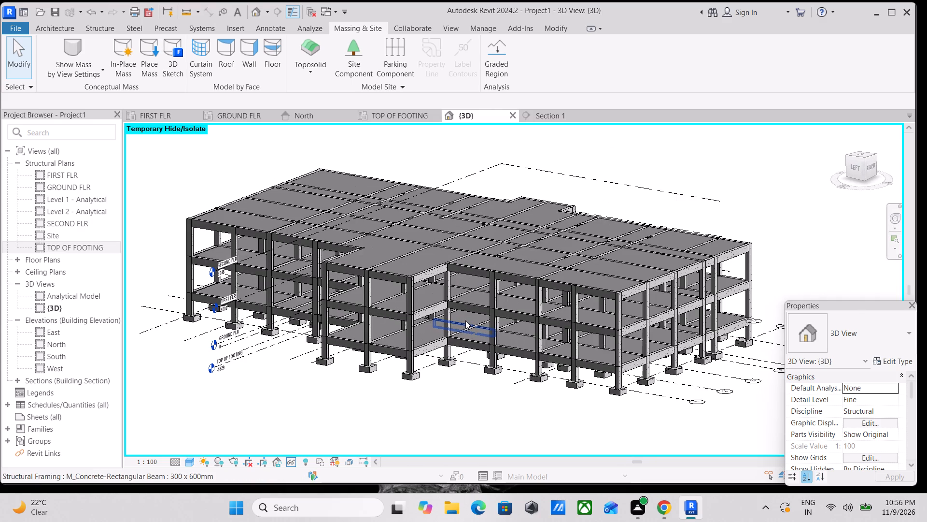
Render the 3D view with the Region option enabled and the quality setting at High.
text(RR)
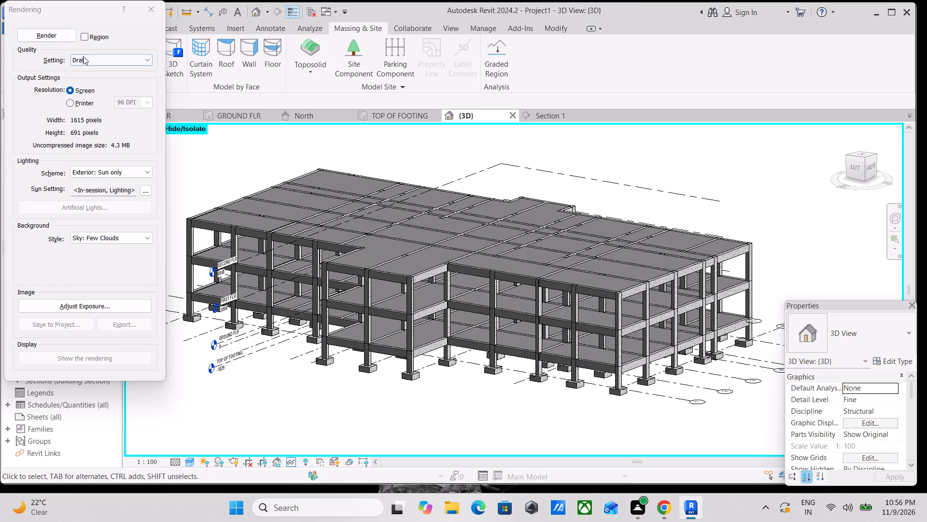
click(85, 36)
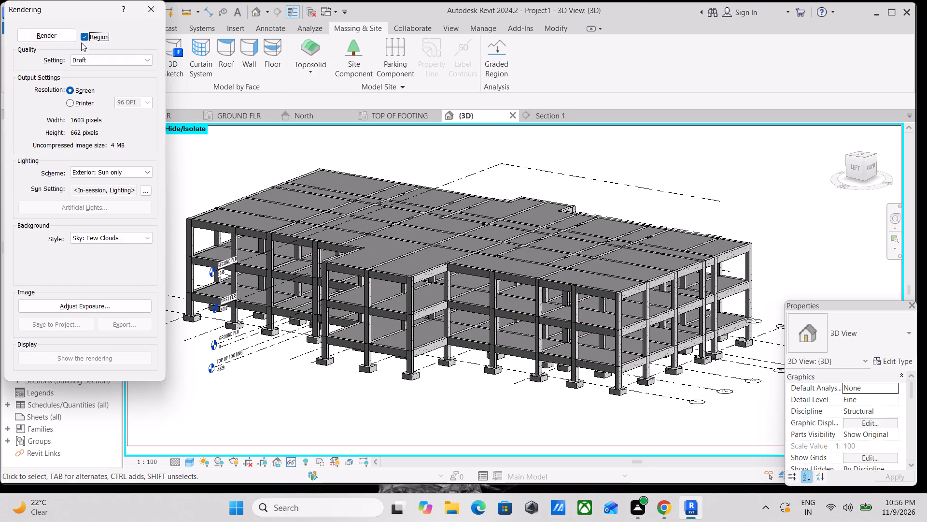
click(86, 60)
click(85, 85)
click(56, 35)
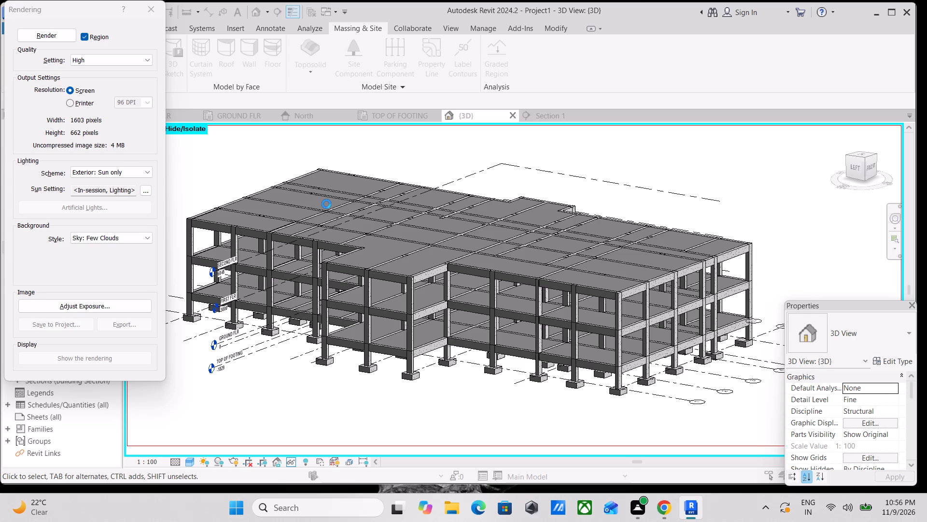
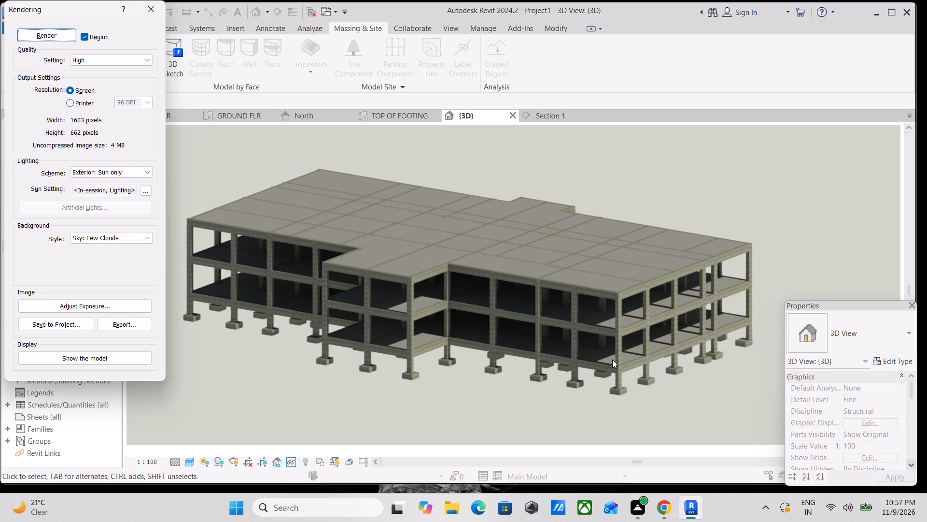
Take a screen snip of the rendered concrete building with its footings, and close the rendering settings.
scroll(636, 224, down, 2)
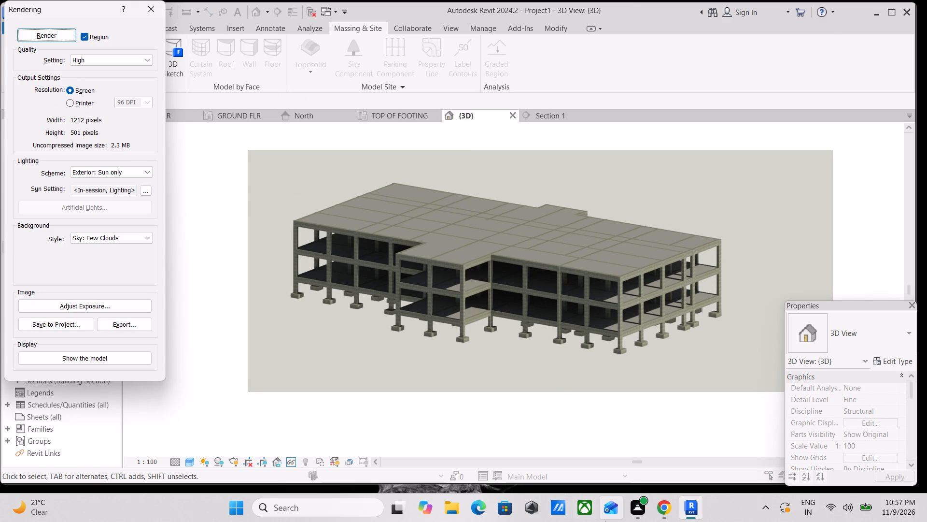
key(shift+super+s)
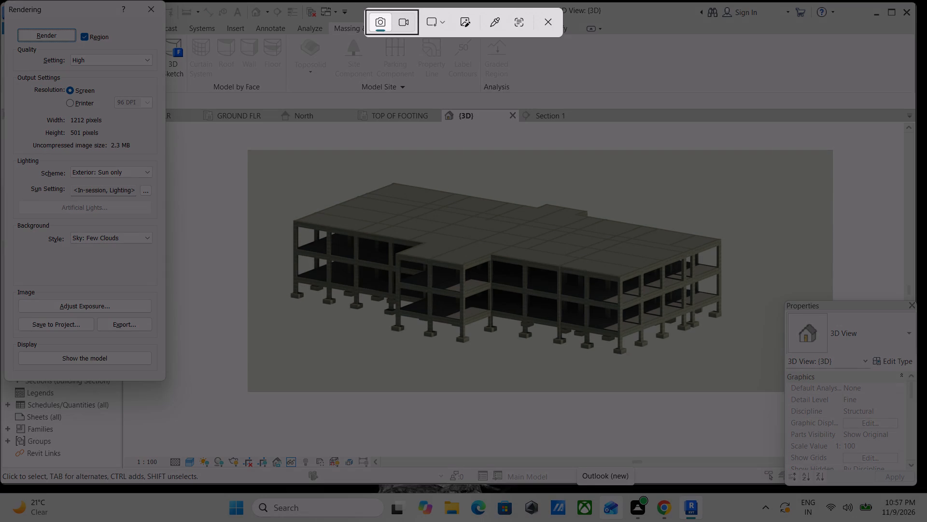
drag(260, 164, 691, 350)
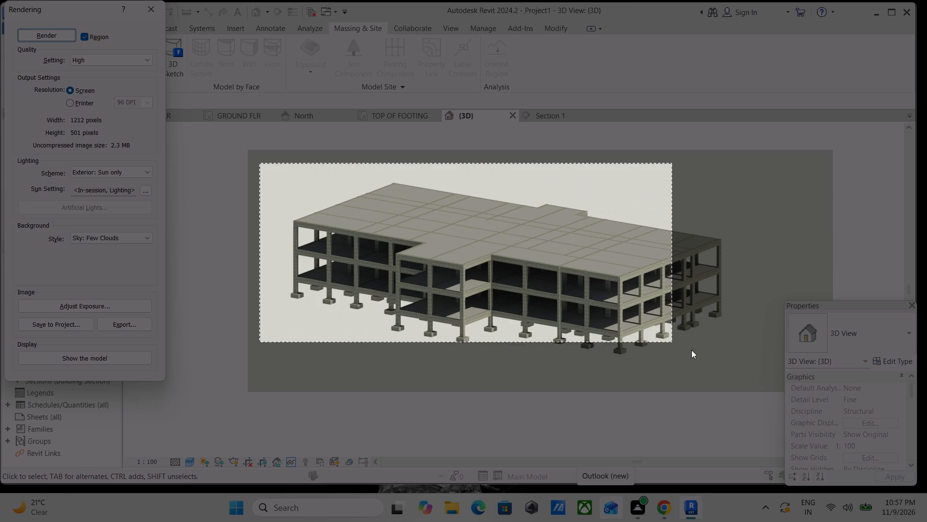
drag(691, 350, 759, 363)
scroll(681, 321, up, 2)
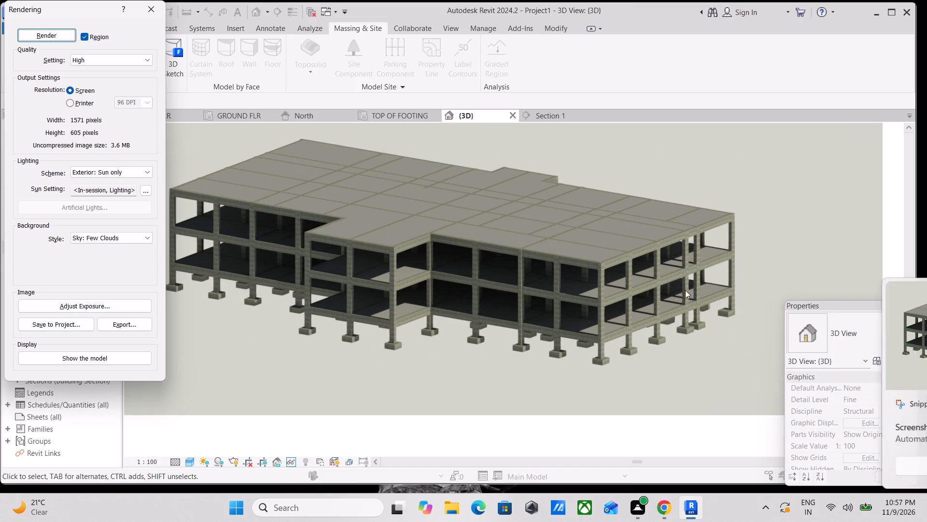
middle_drag(696, 171, 621, 202)
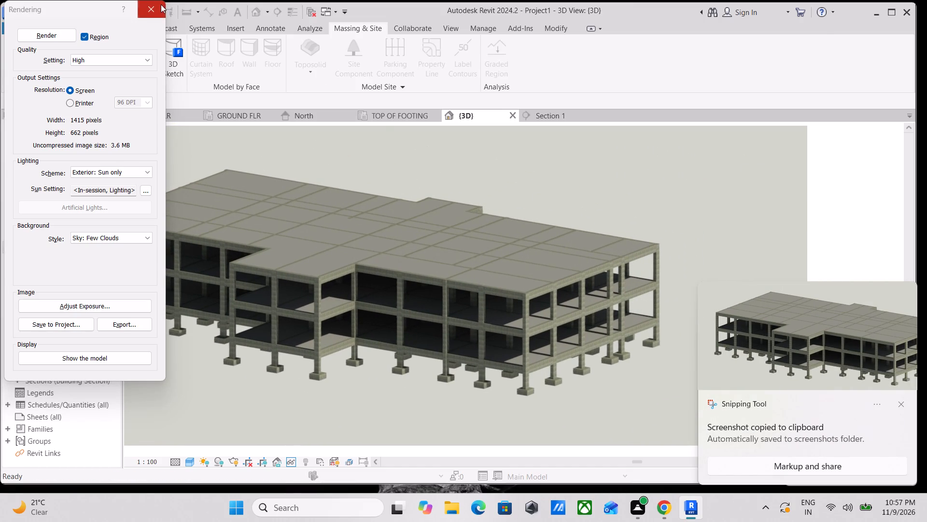
click(156, 10)
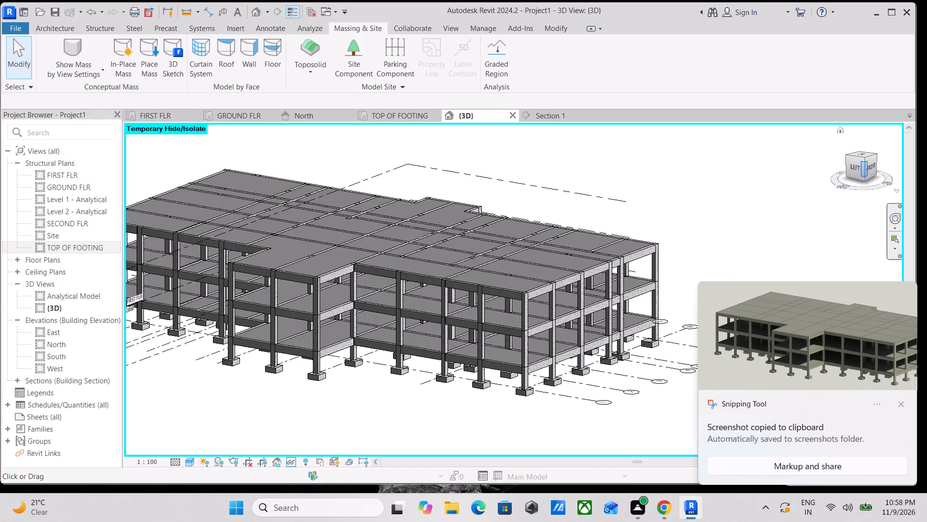
Orient the 3D view level to the left-front edge and take a screen snip of the whole frame with its level markers.
click(865, 169)
scroll(648, 261, up, 3)
scroll(441, 304, up, 2)
middle_drag(442, 306, 428, 308)
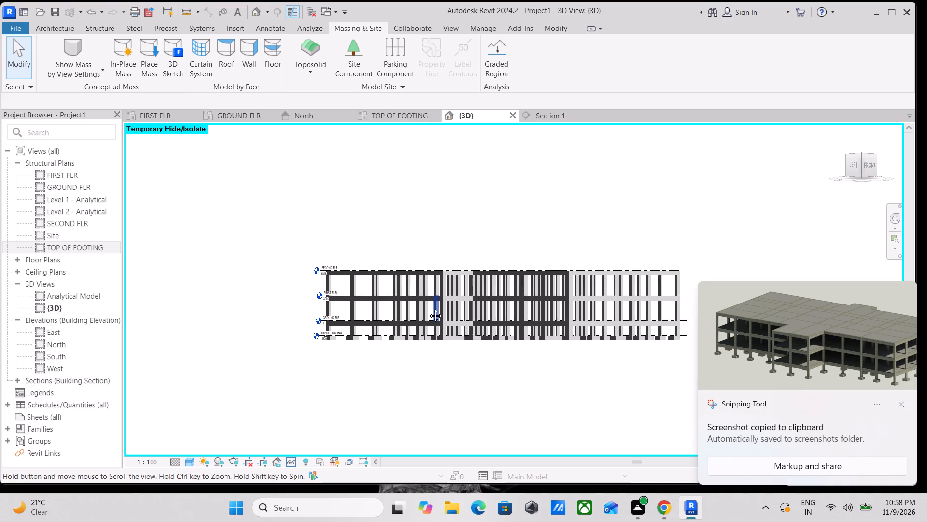
middle_drag(428, 308, 422, 308)
key(shift+super+s)
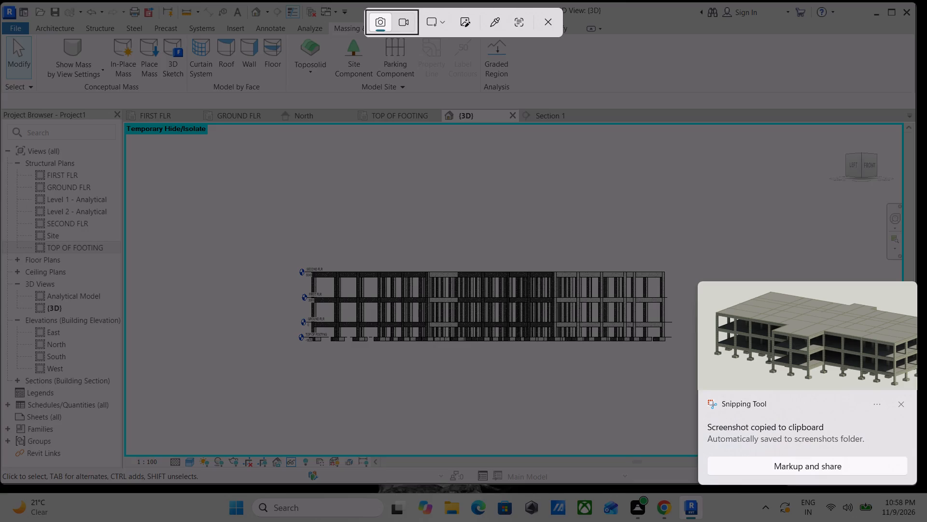
drag(236, 232, 632, 401)
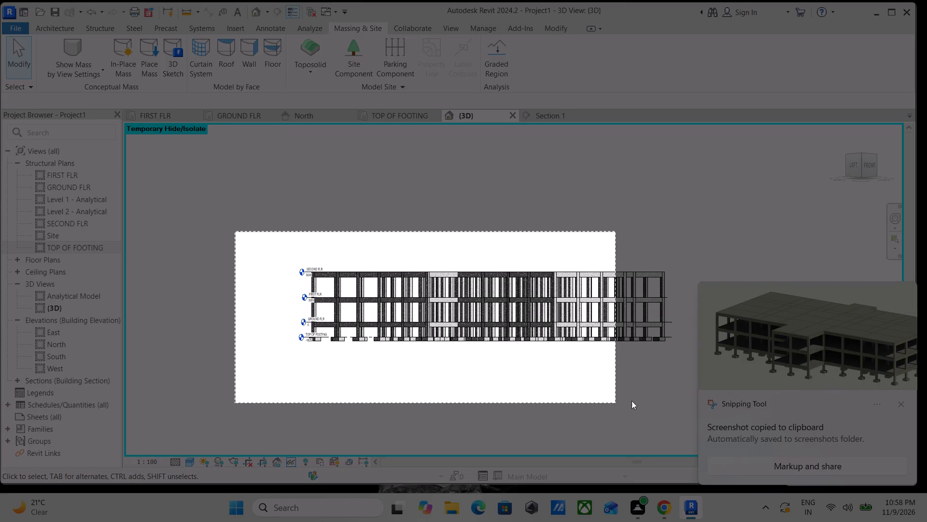
drag(632, 401, 676, 396)
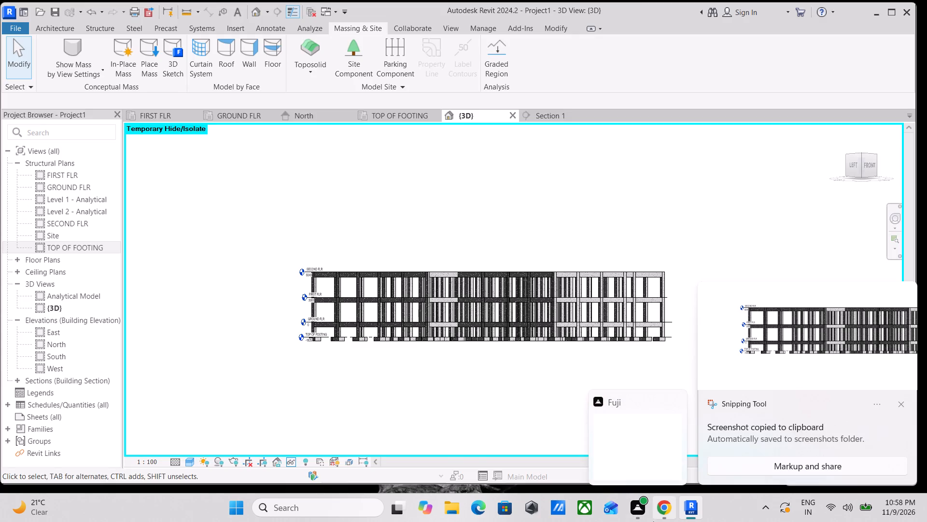
Save the project to the Desktop as a Revit project file named REVIT 888 PROJECT.
click(11, 24)
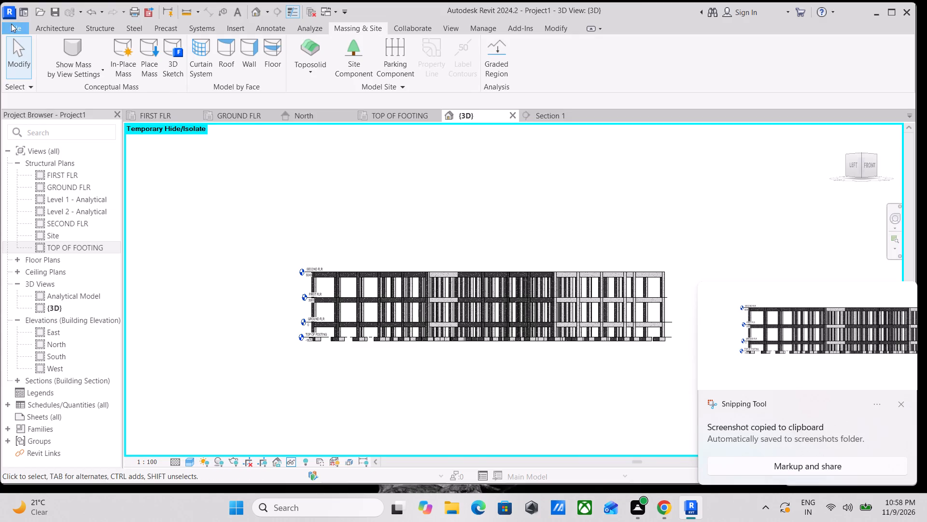
click(37, 190)
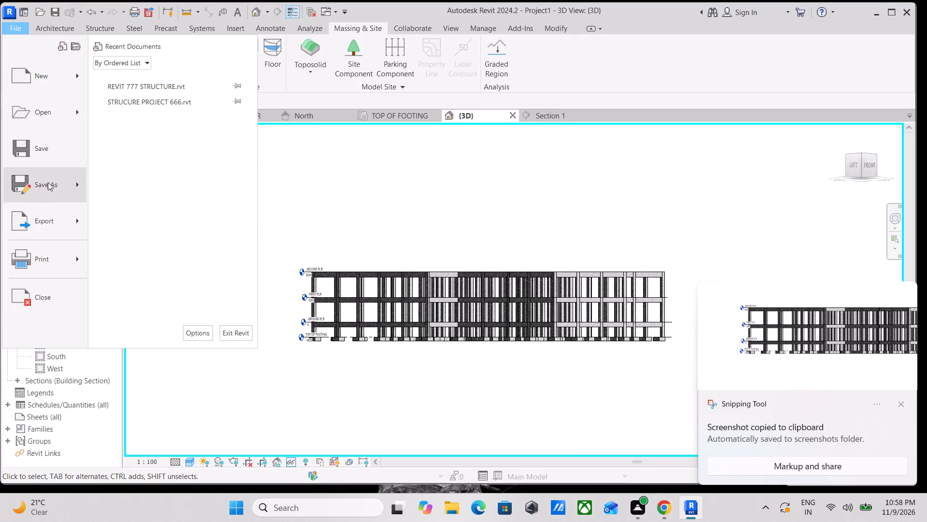
click(149, 136)
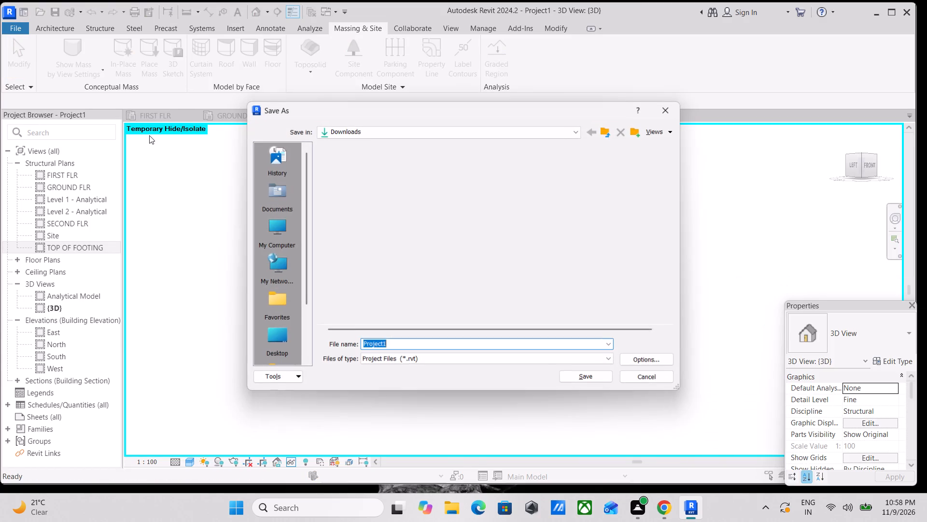
scroll(309, 232, down, 1)
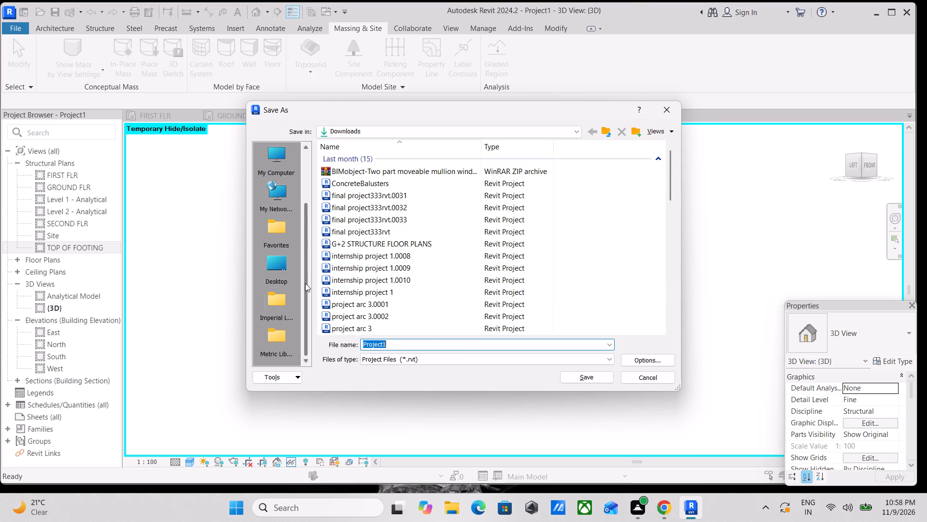
scroll(287, 318, down, 1)
click(275, 270)
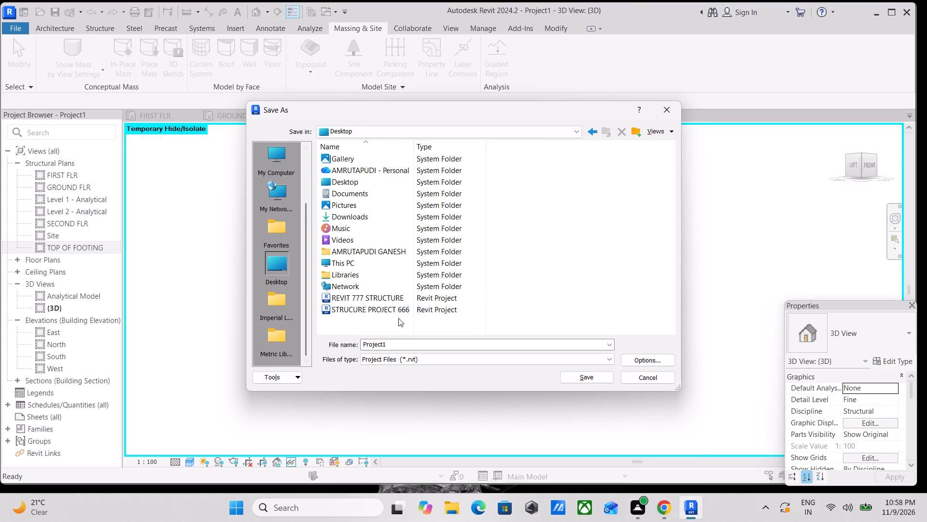
drag(417, 343, 393, 342)
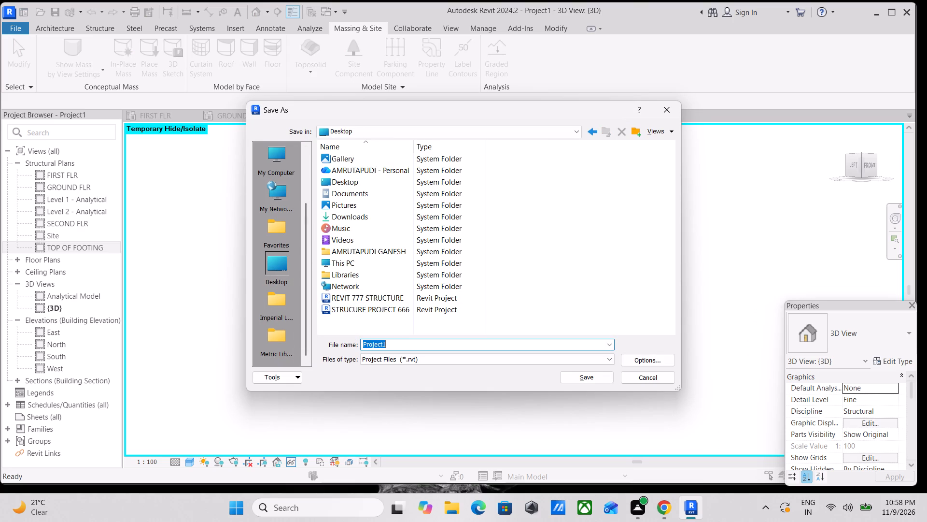
text(REVI)
text(T)
key(space)
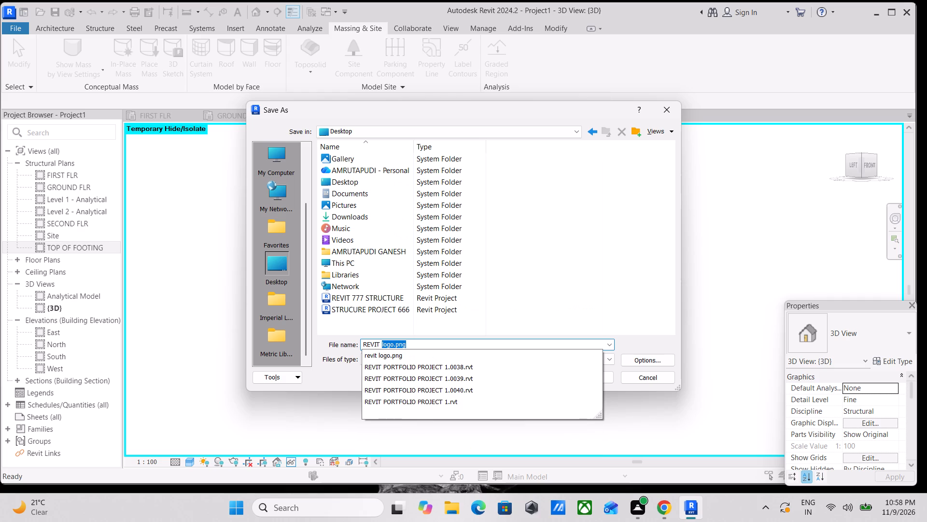
text(888)
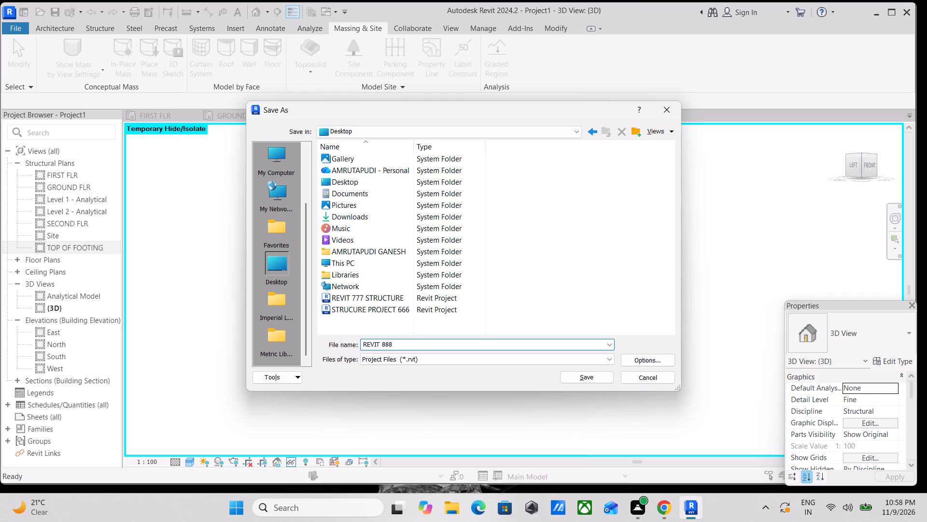
key(space)
key(p)
text(ROJECT)
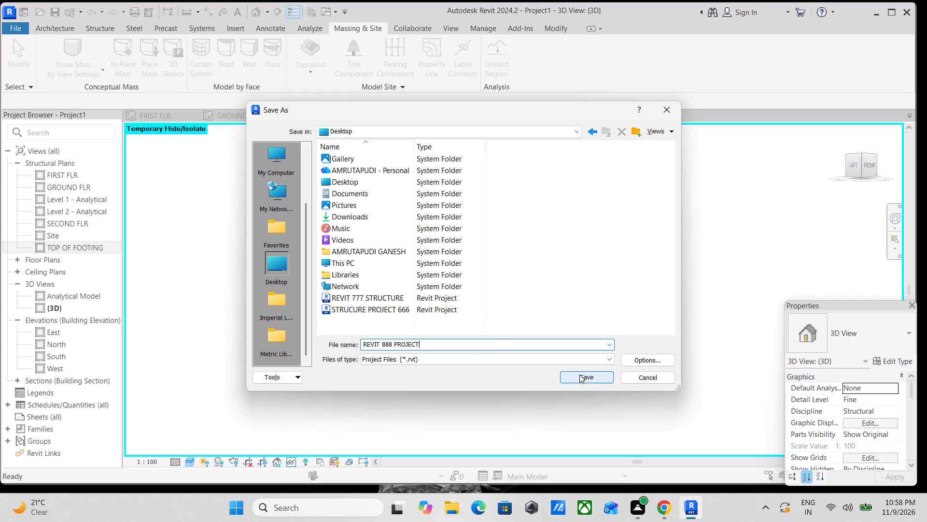
click(589, 375)
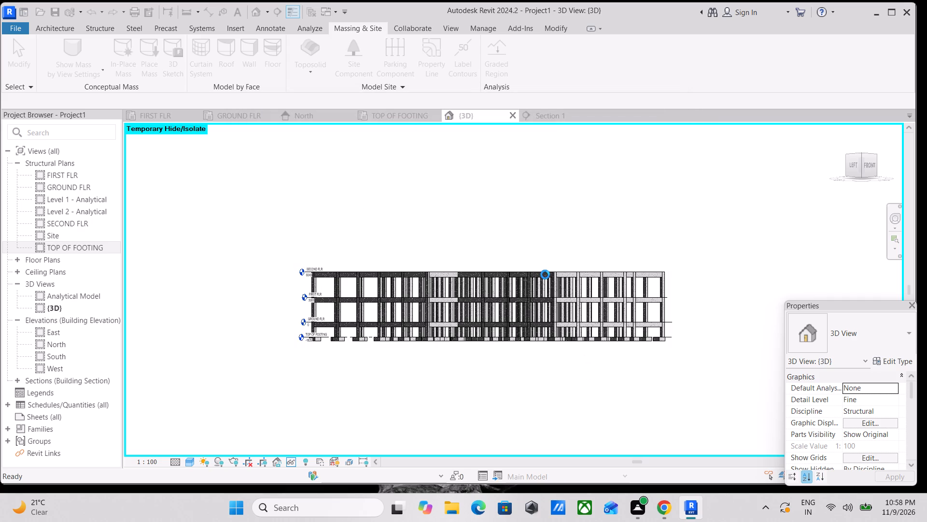